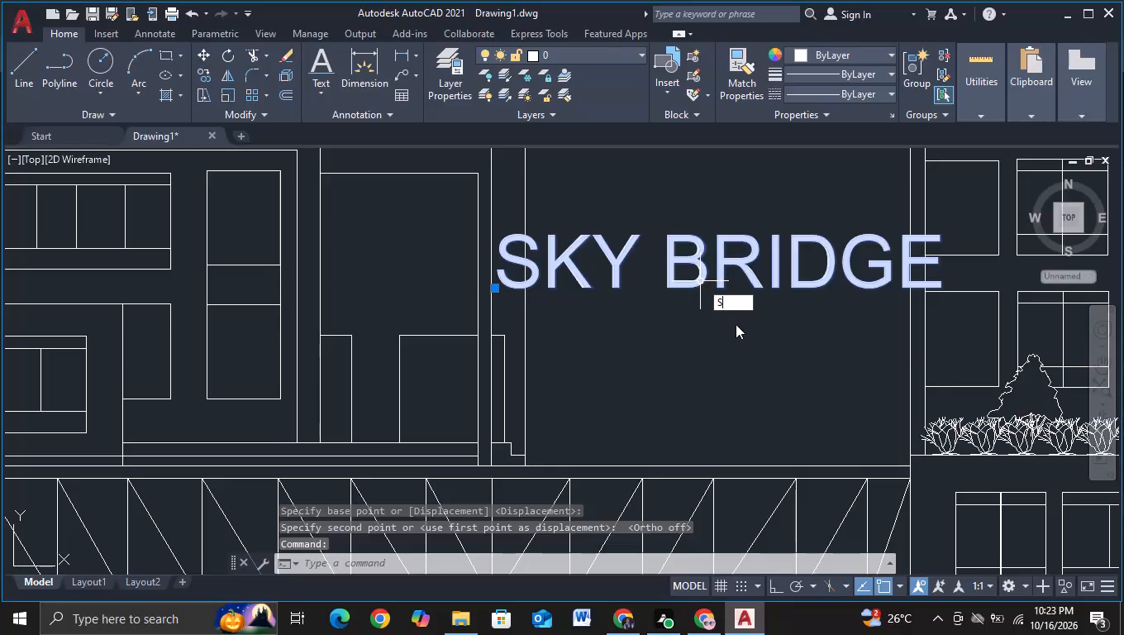
Scale the SKY BRIDGE text down to about half its size, using the middle of the text as base point.
left_click(745, 331)
left_click(717, 264)
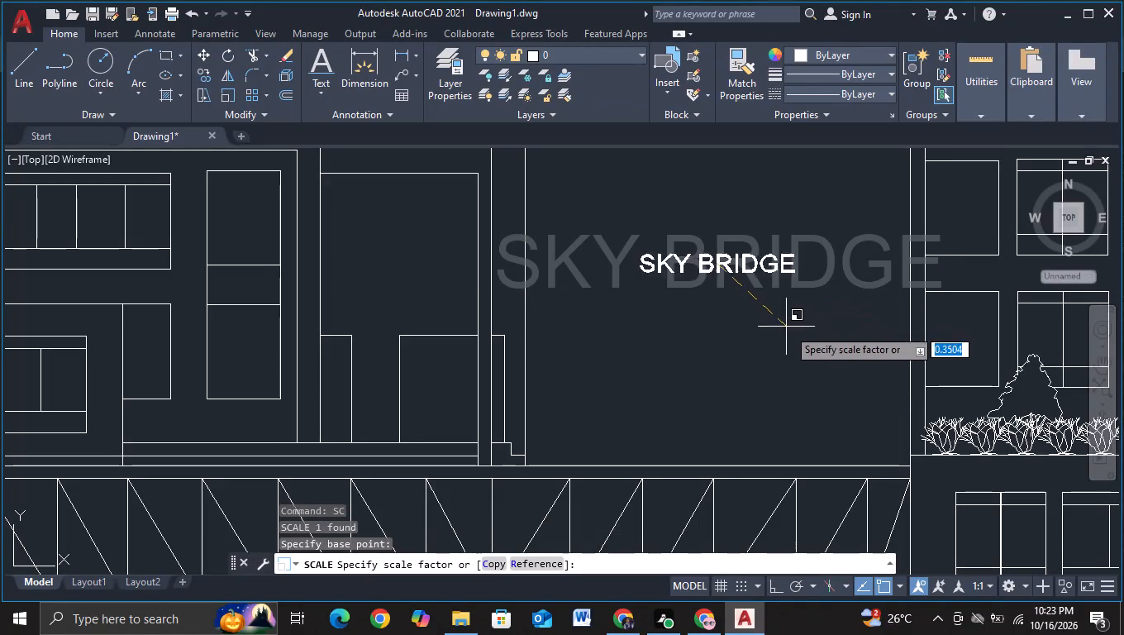
left_click(806, 370)
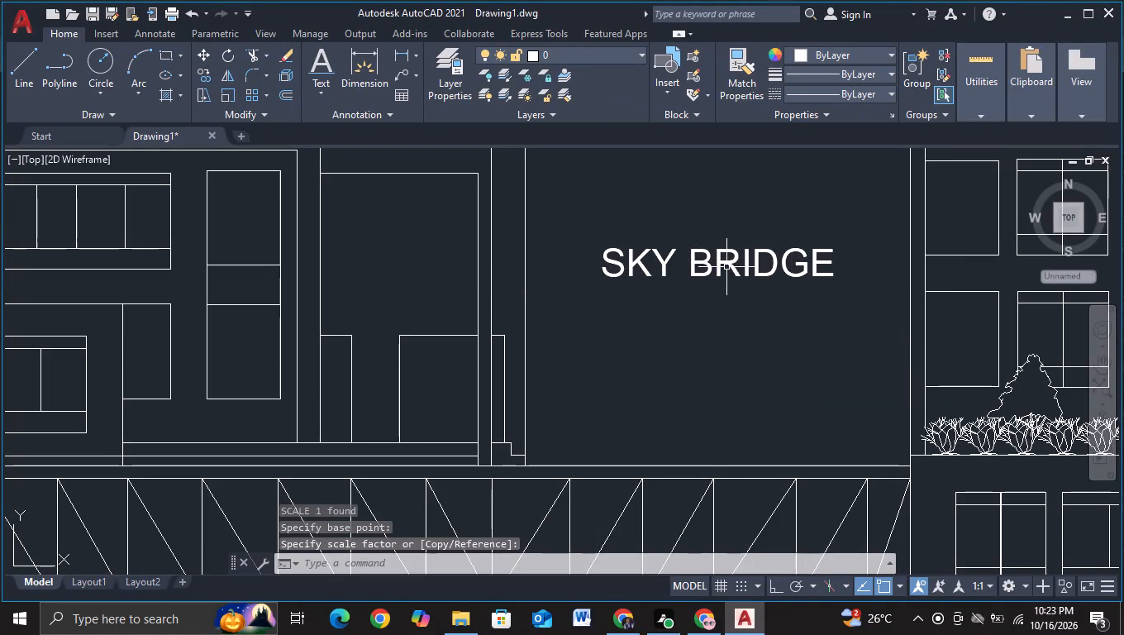
Copy the SKY BRIDGE text about 12.7 units downward to form a second line directly beneath it.
left_click(722, 263)
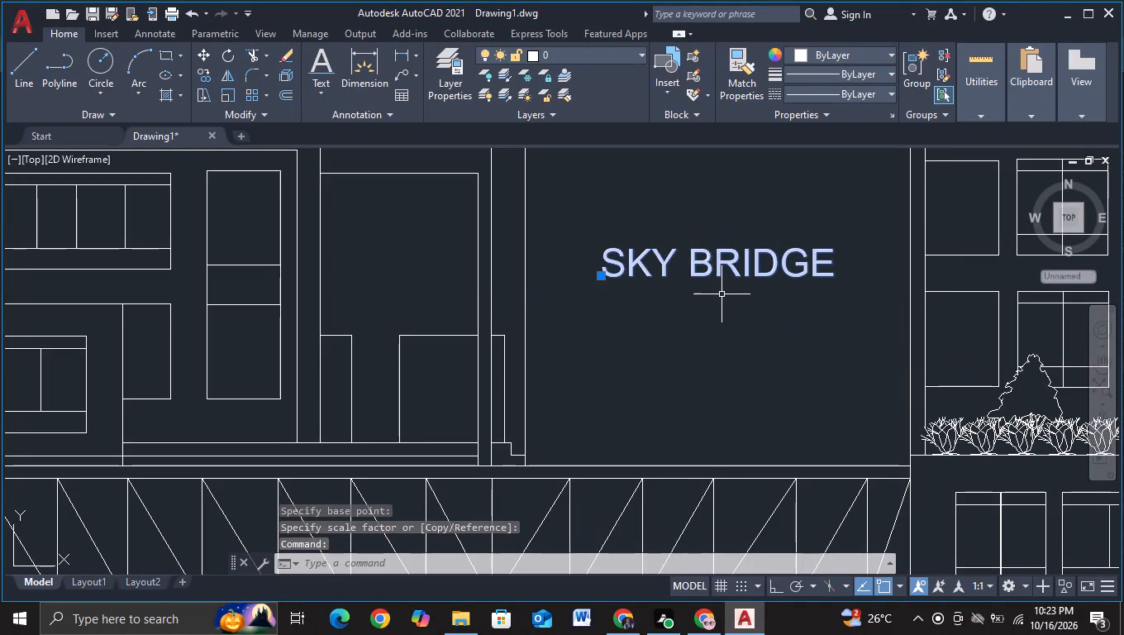
key("c")
left_click(765, 347)
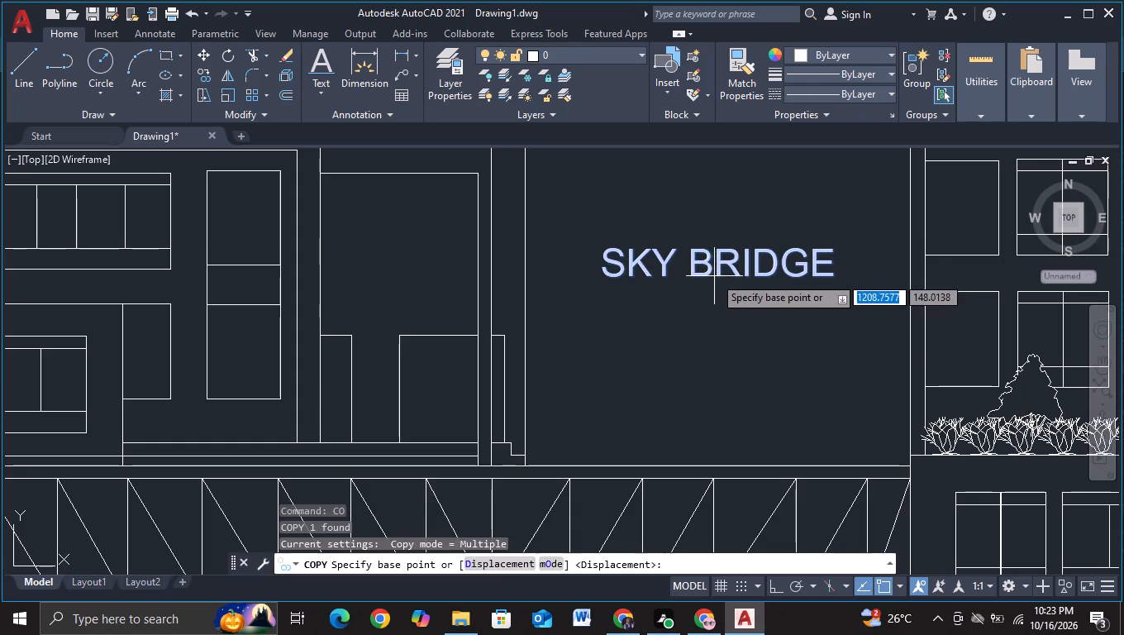
left_click(707, 264)
left_click(709, 319)
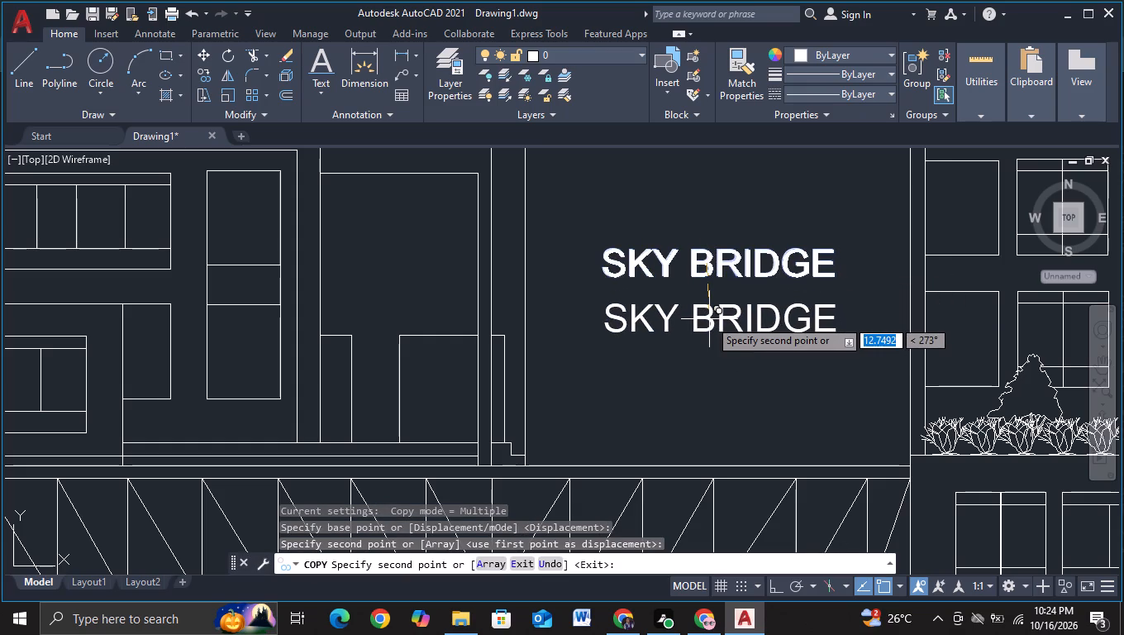
key("Escape")
Change the wording of the lower SKY BRIDGE copy to CONNECTION.
left_click(707, 328)
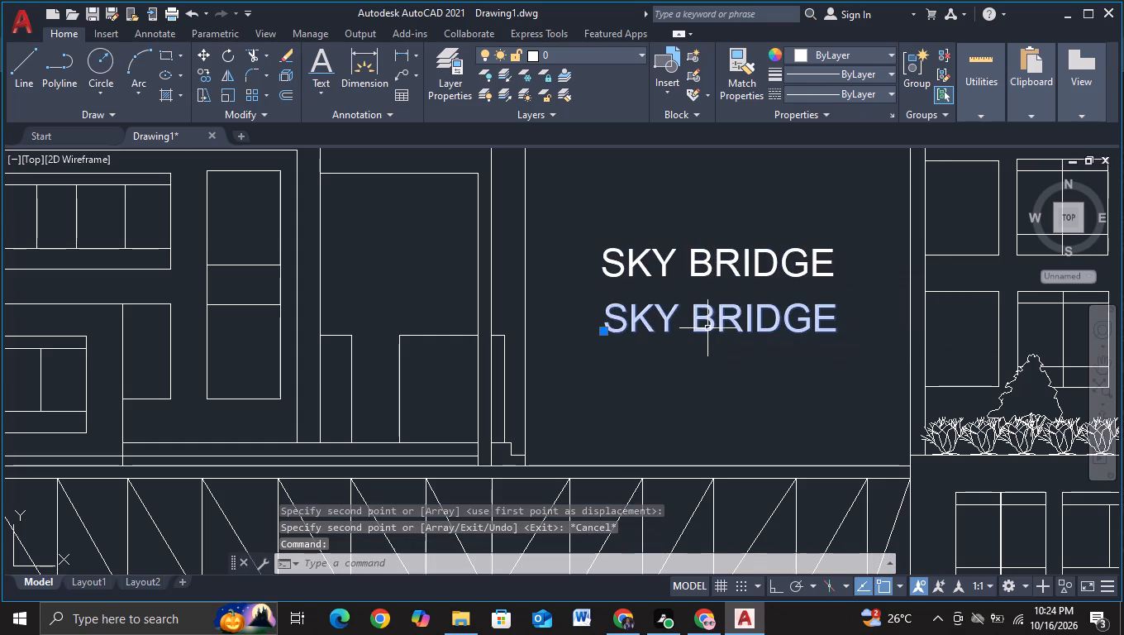
key("BackSpace")
right_click(707, 328)
left_click(713, 216)
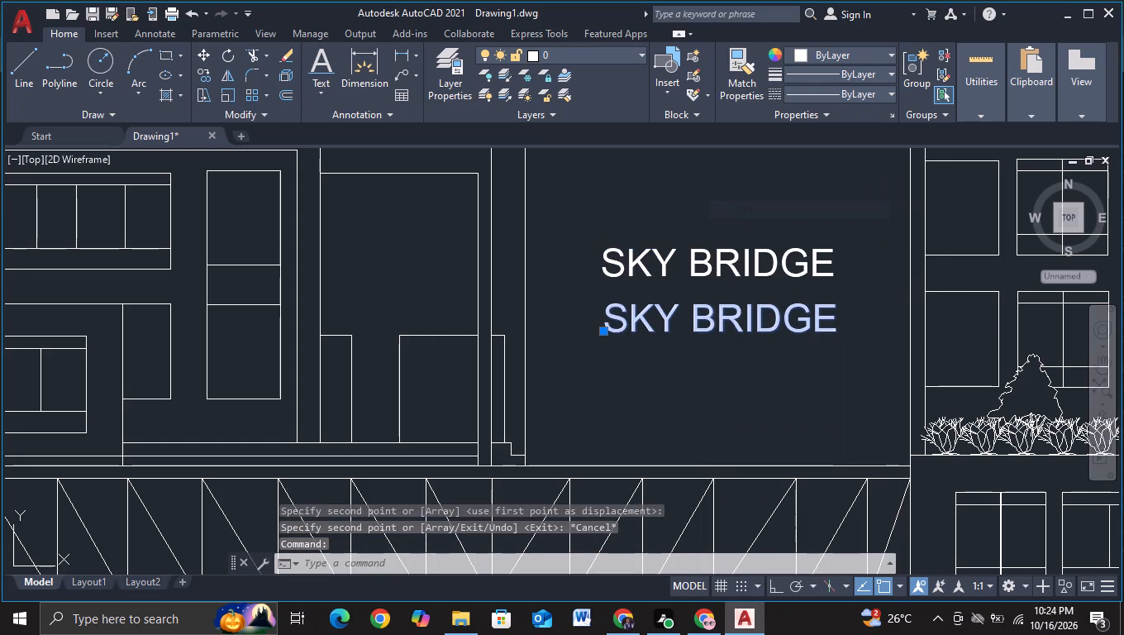
key("BackSpace")
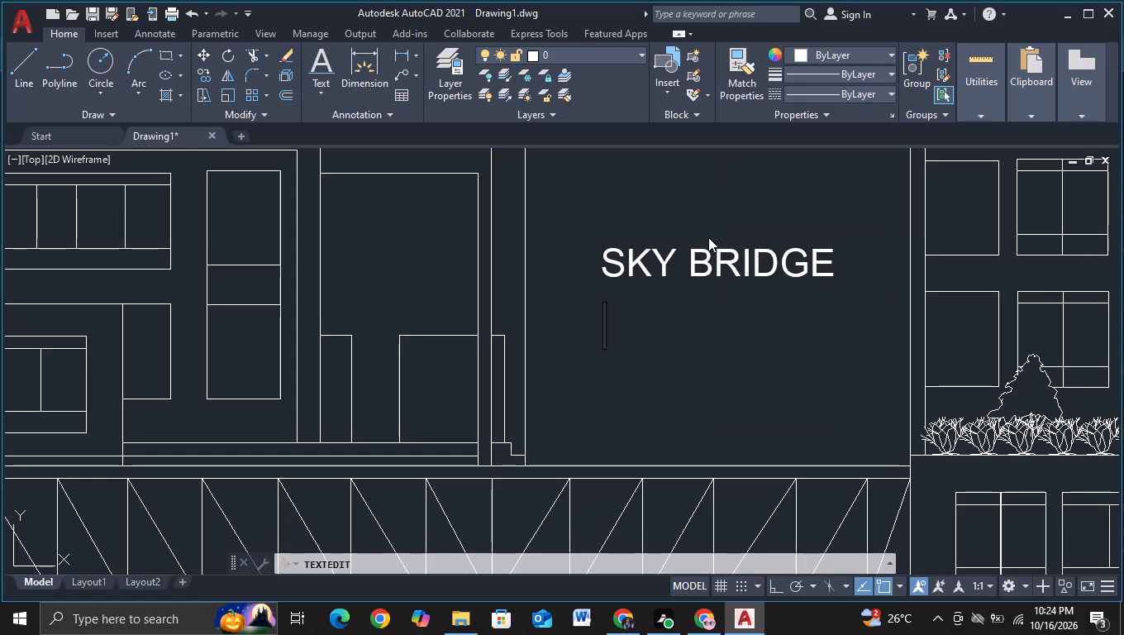
type("CONN")
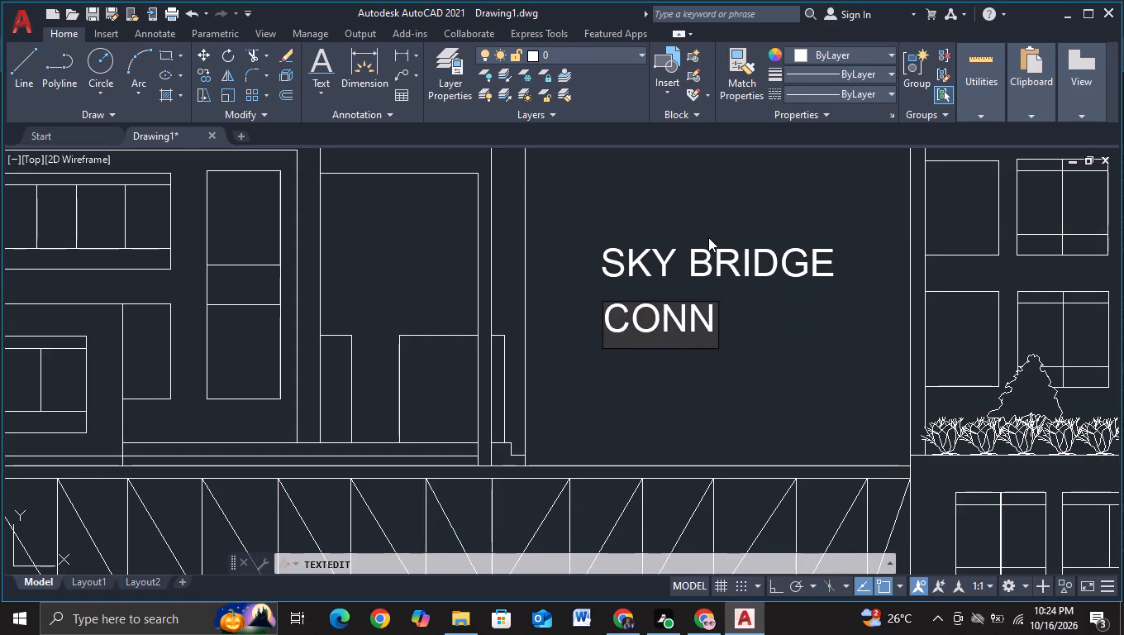
type("ECTION")
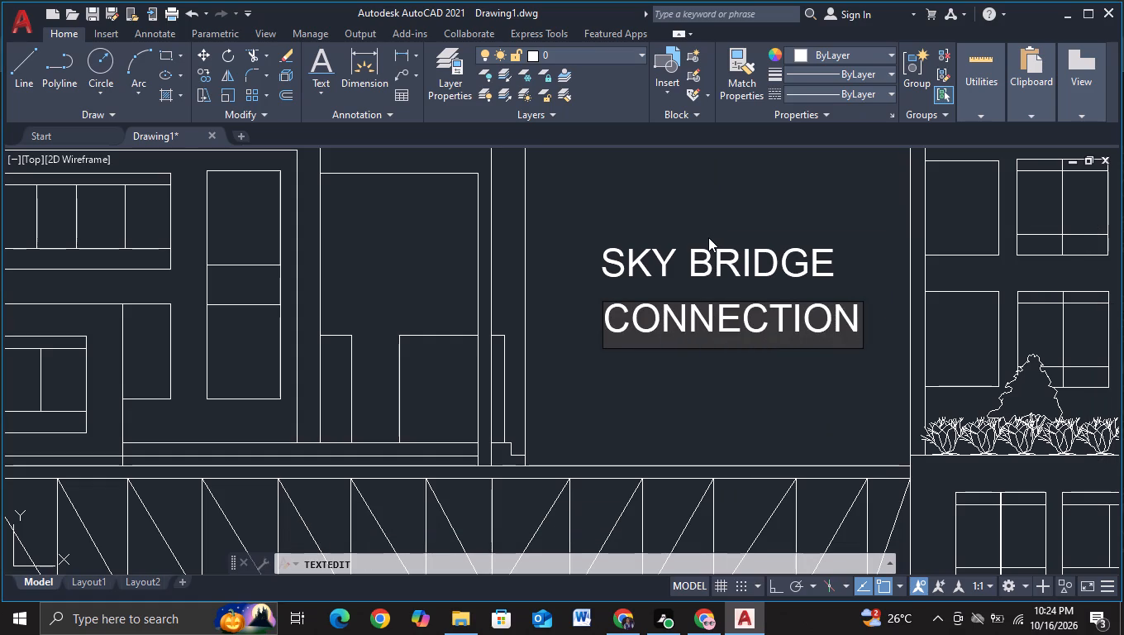
key("Return")
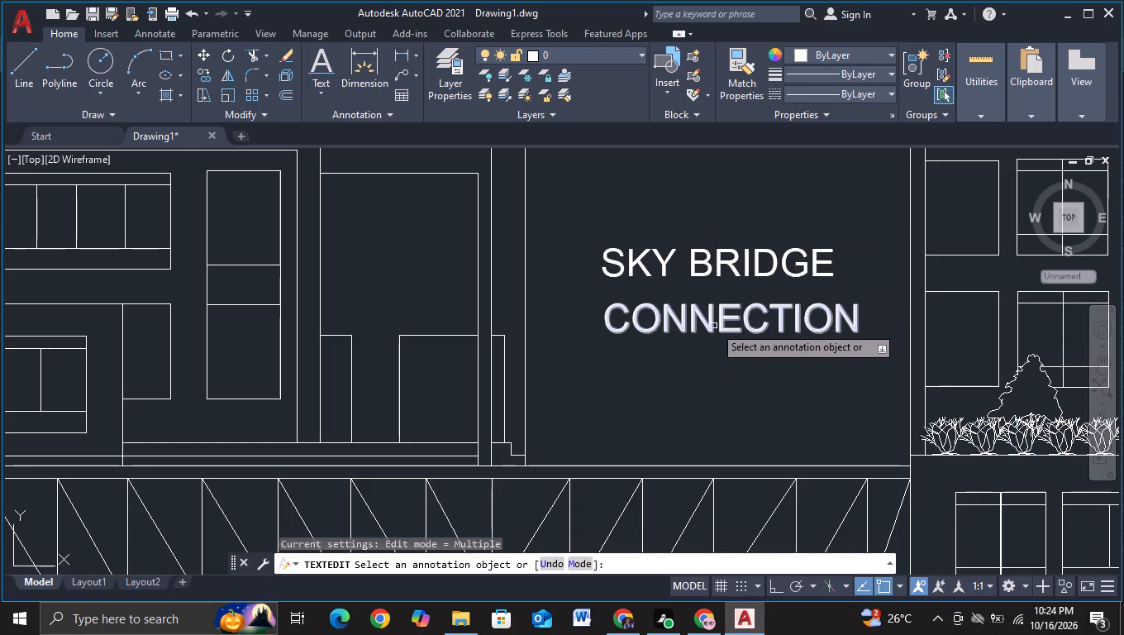
key("Escape")
Move the CONNECTION text about 3.6 units up and to the left so it sits centred under SKY BRIDGE.
left_click(679, 321)
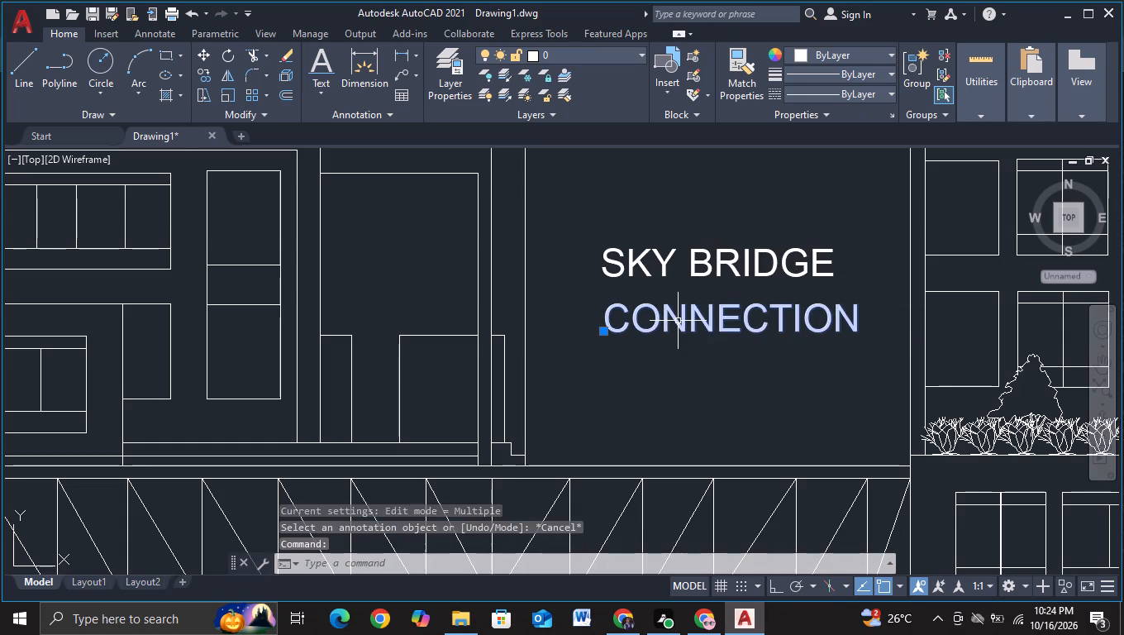
key("m")
left_click(742, 360)
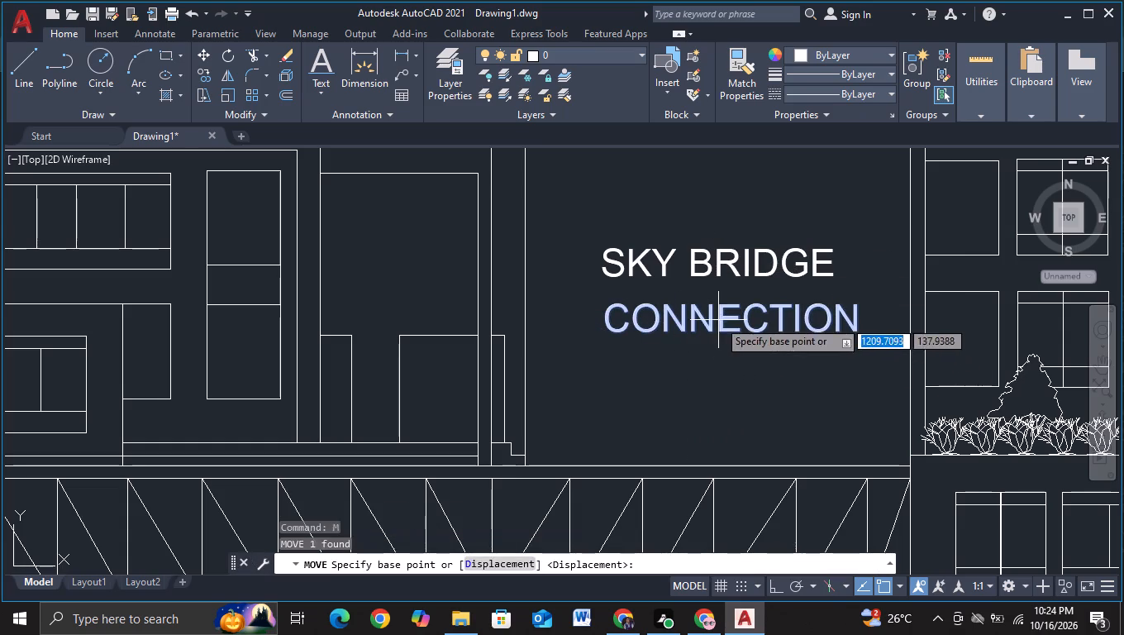
left_click(718, 320)
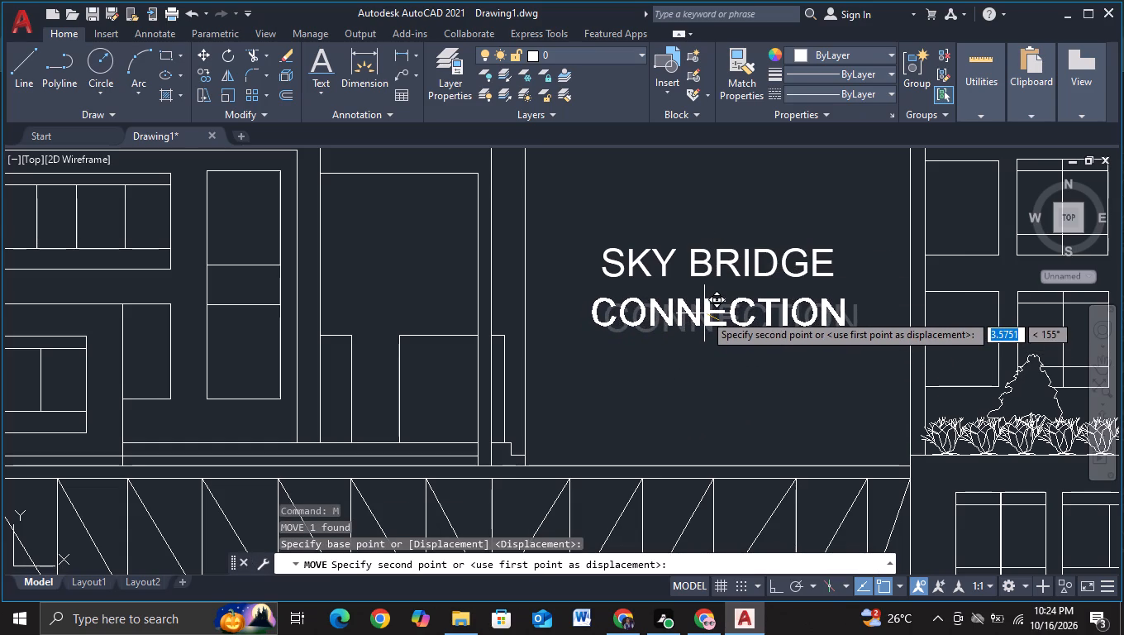
left_click(704, 313)
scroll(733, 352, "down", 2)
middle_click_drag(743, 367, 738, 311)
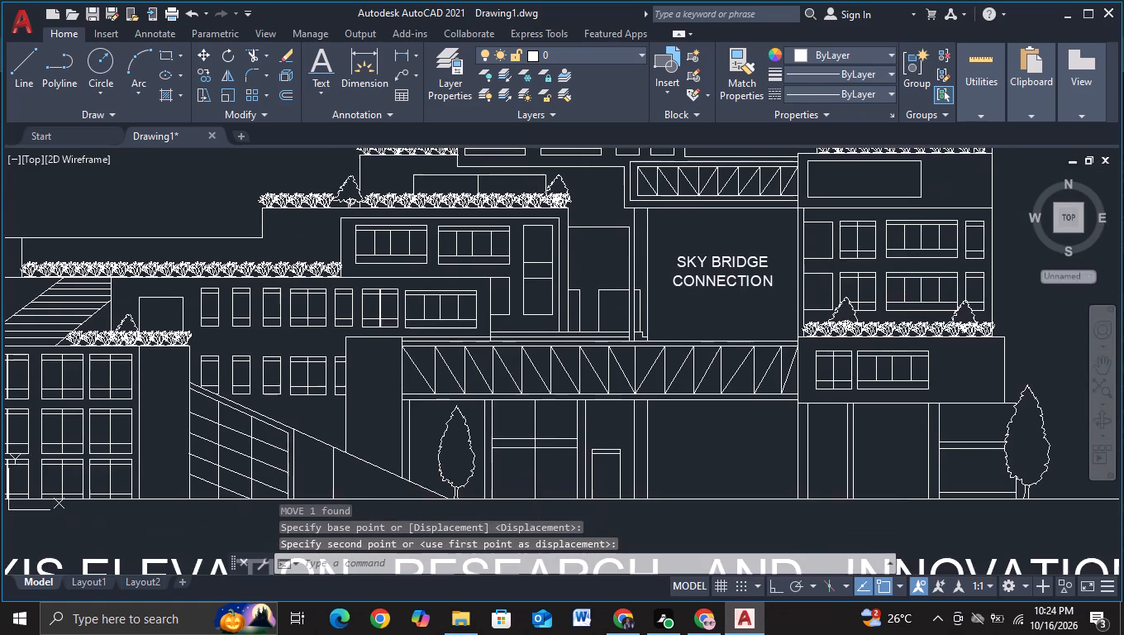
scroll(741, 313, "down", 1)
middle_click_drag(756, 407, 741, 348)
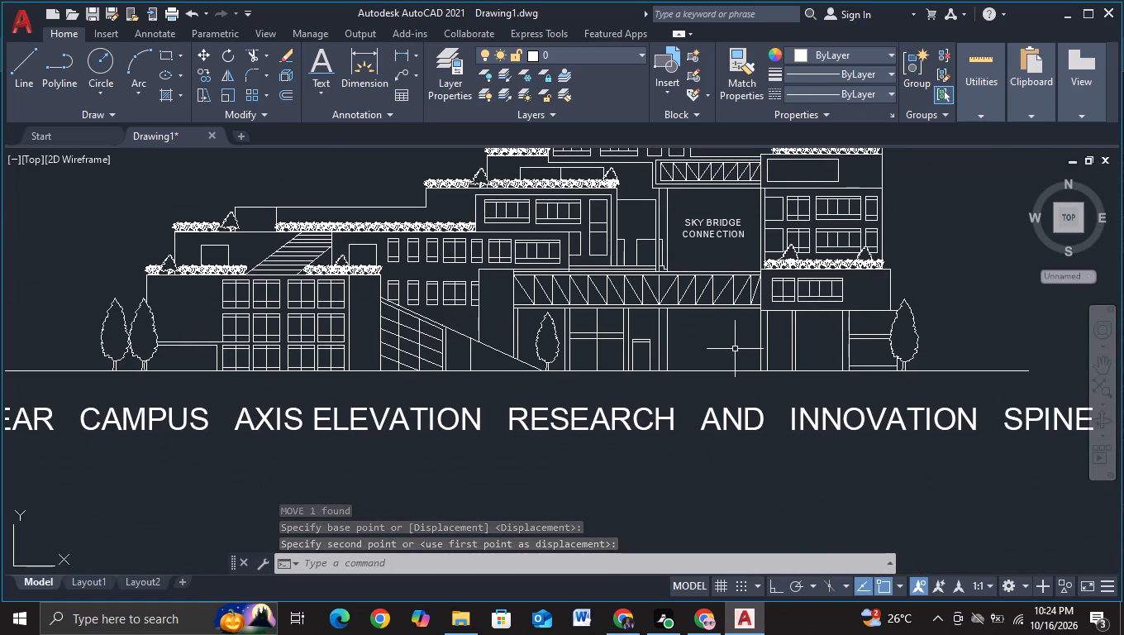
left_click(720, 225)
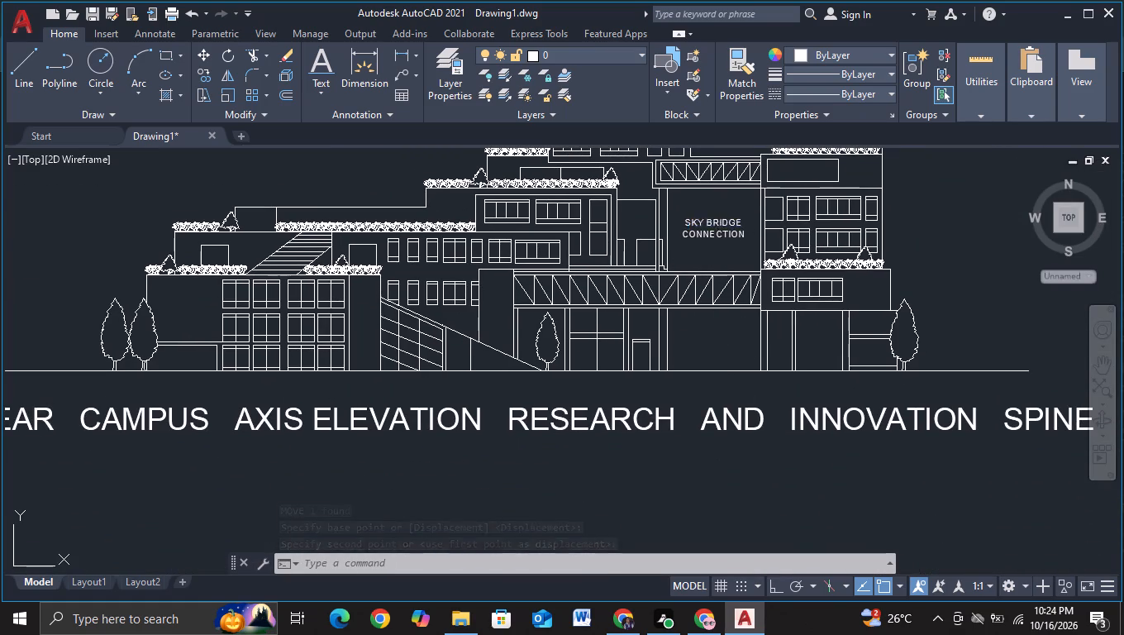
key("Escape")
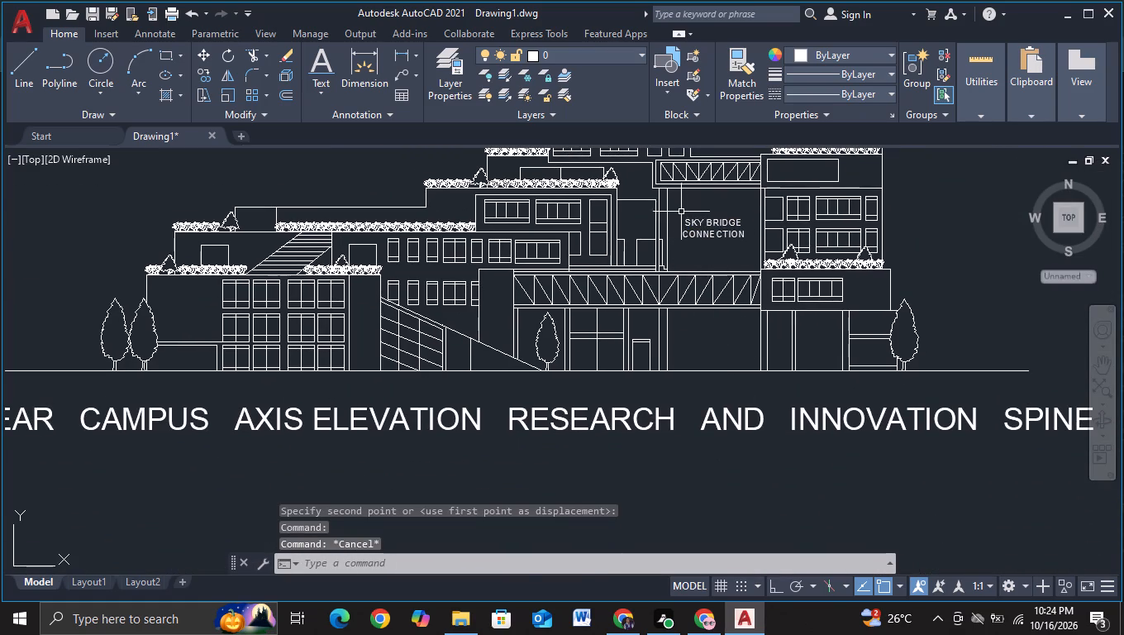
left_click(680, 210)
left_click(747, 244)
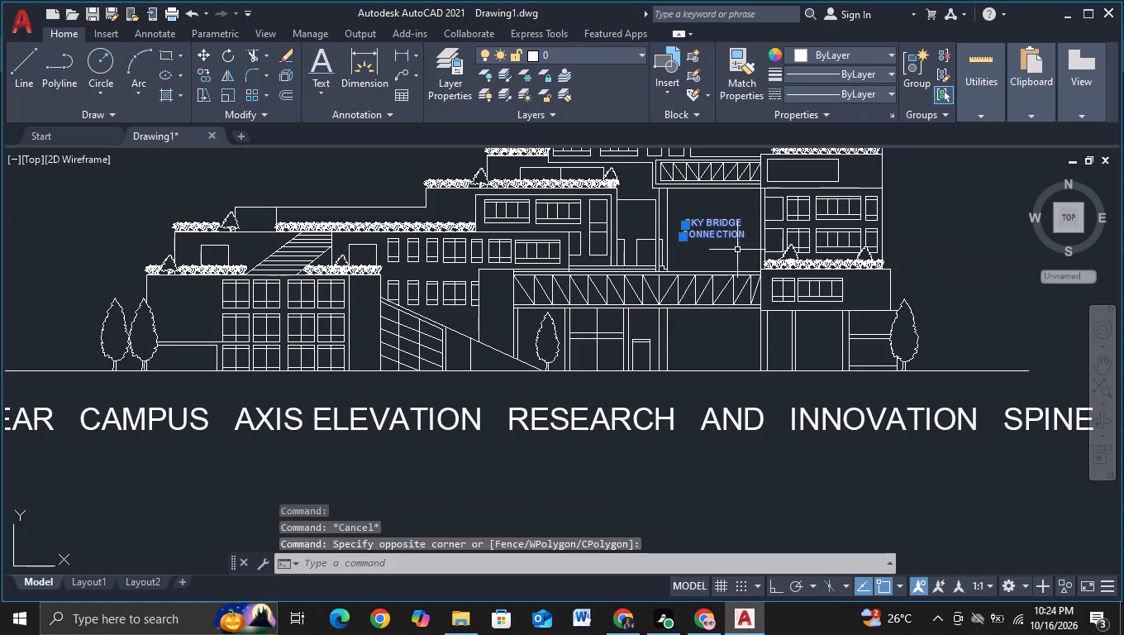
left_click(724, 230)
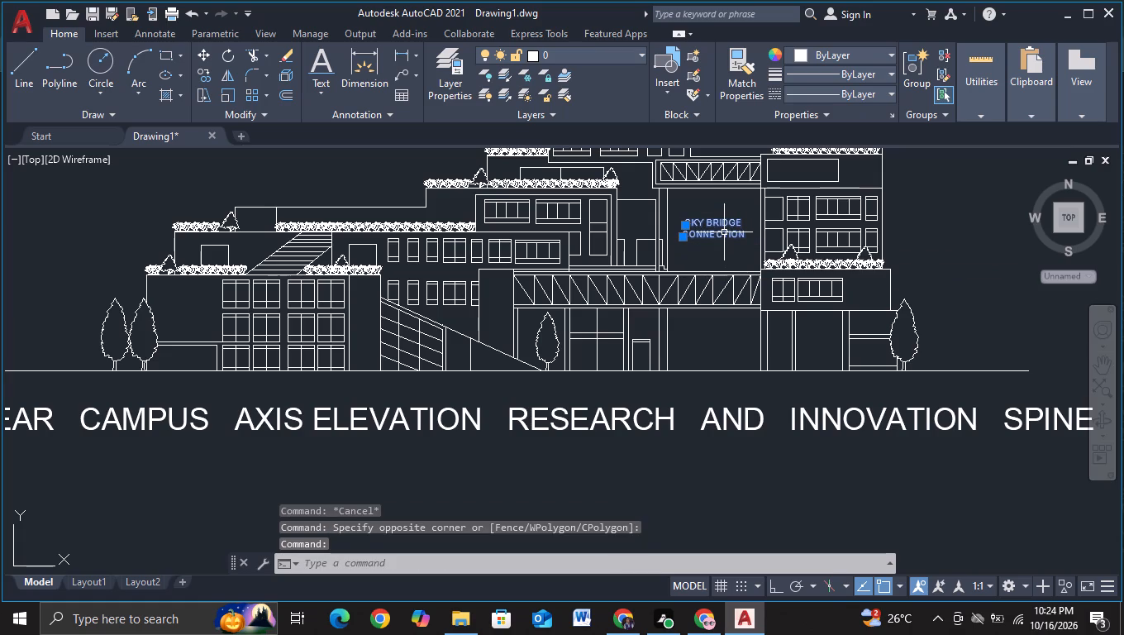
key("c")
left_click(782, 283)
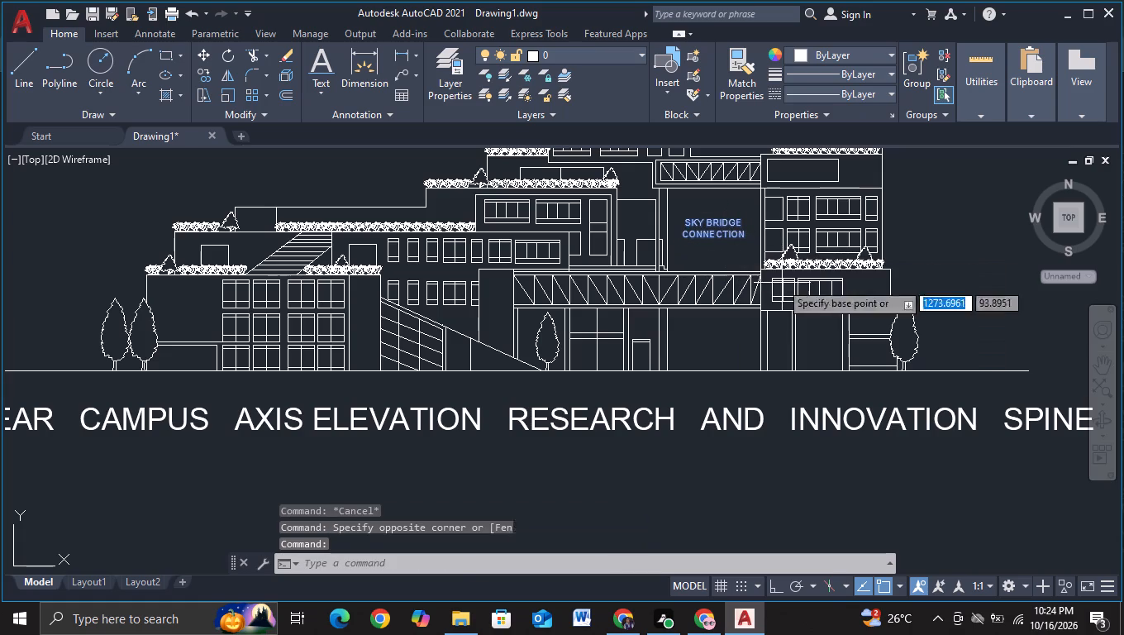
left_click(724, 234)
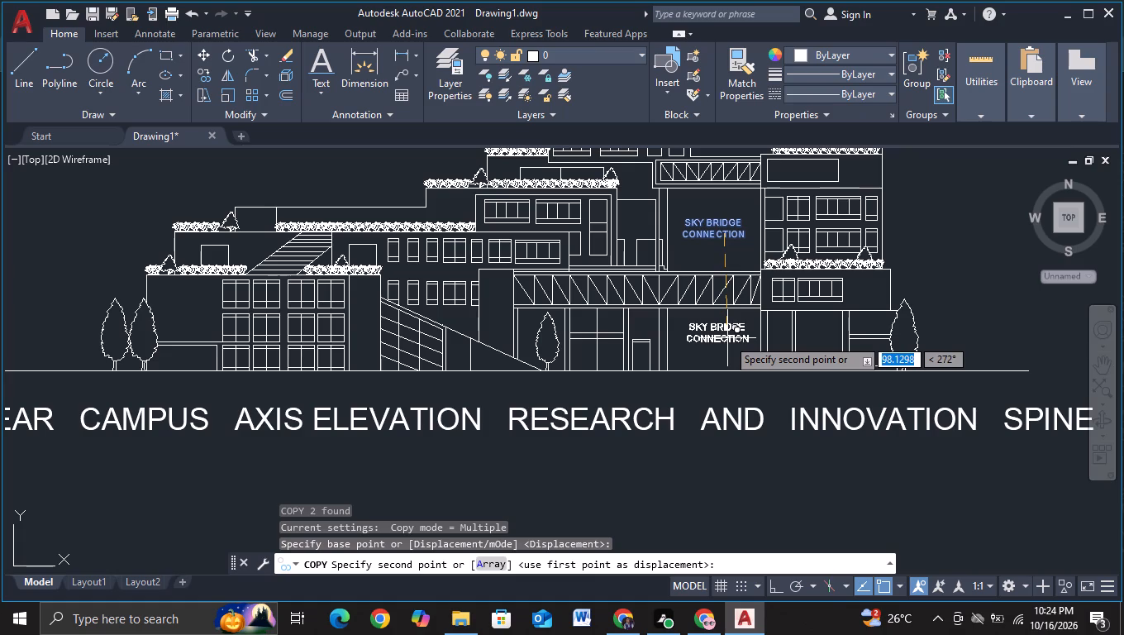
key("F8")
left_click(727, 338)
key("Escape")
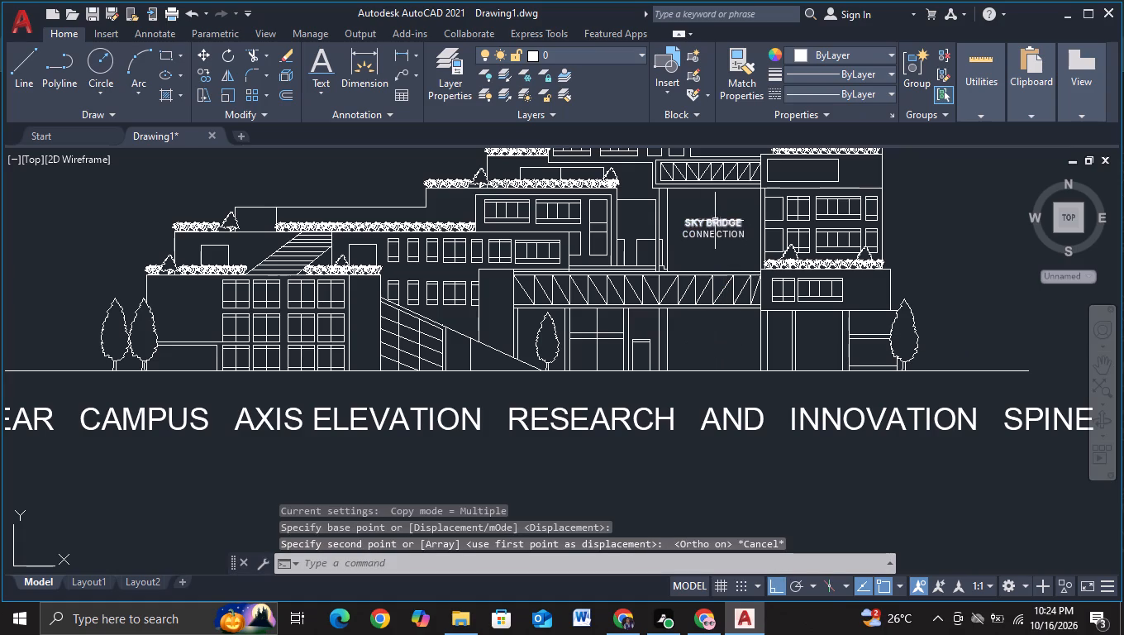
Copy the two-line SKY BRIDGE CONNECTION label about 102 units straight down into the ground-floor bay below the truss bridge.
left_click(674, 198)
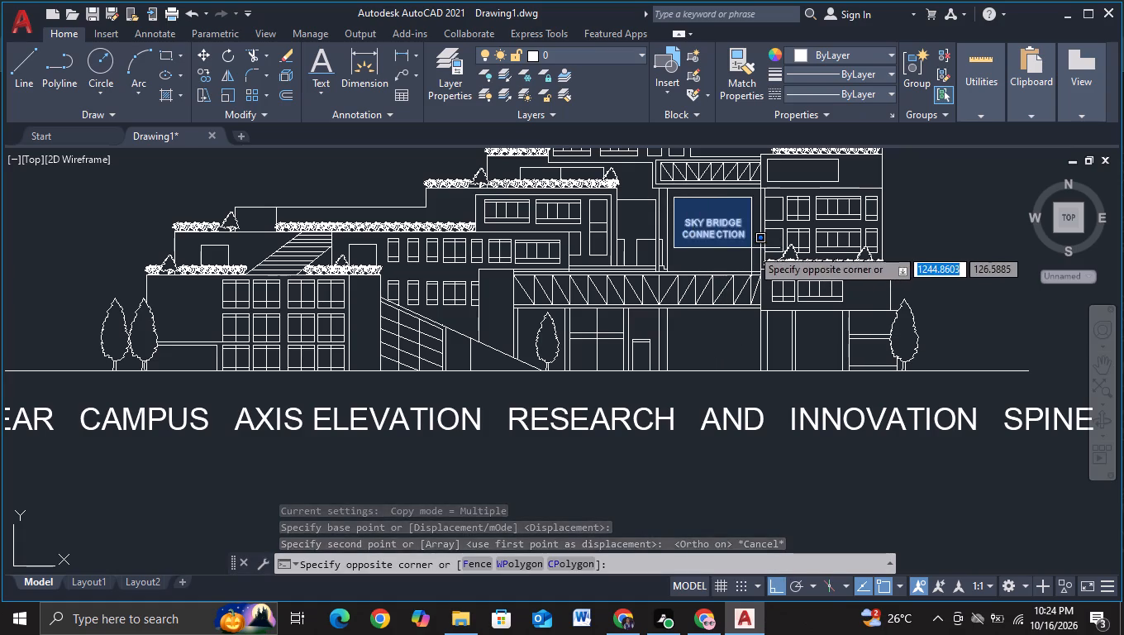
left_click(751, 248)
key("c")
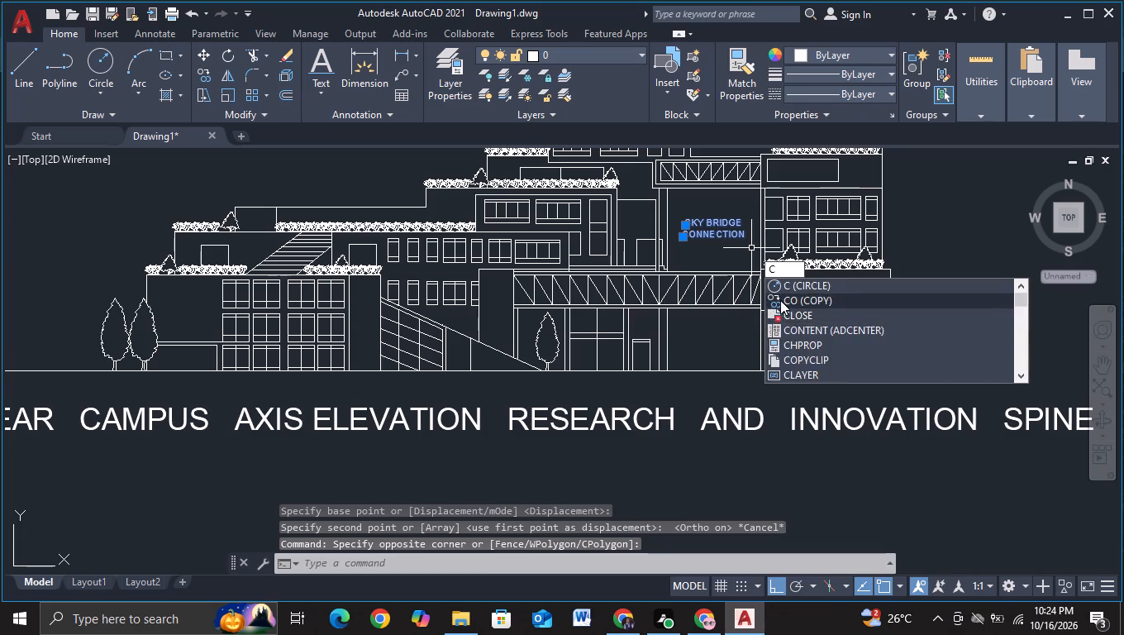
left_click(780, 300)
left_click(715, 233)
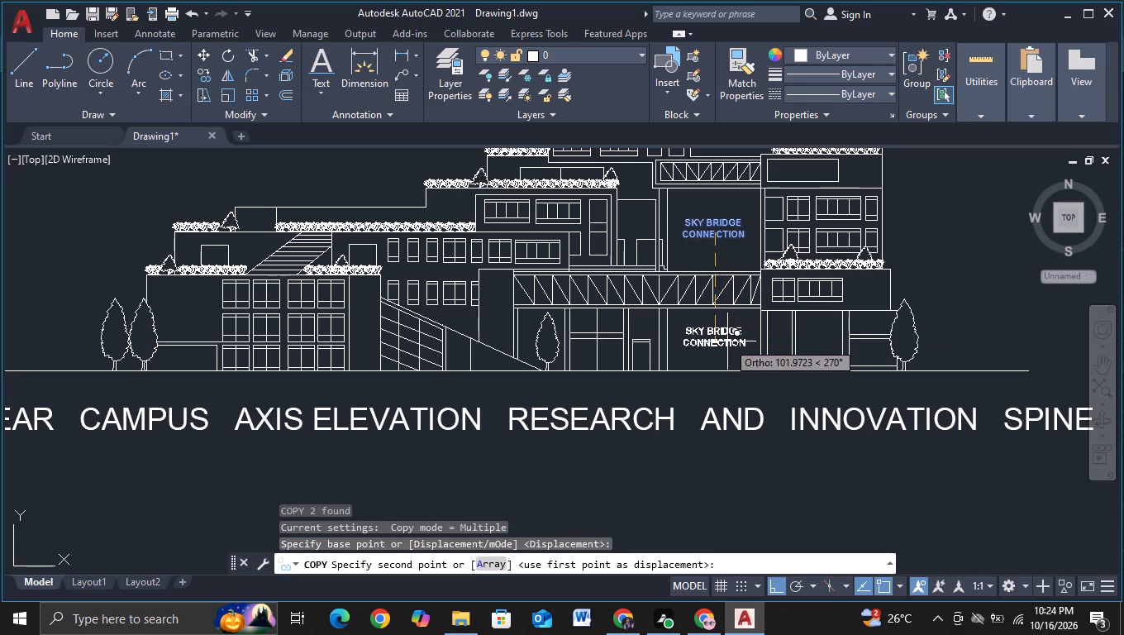
left_click(727, 341)
left_click(727, 341)
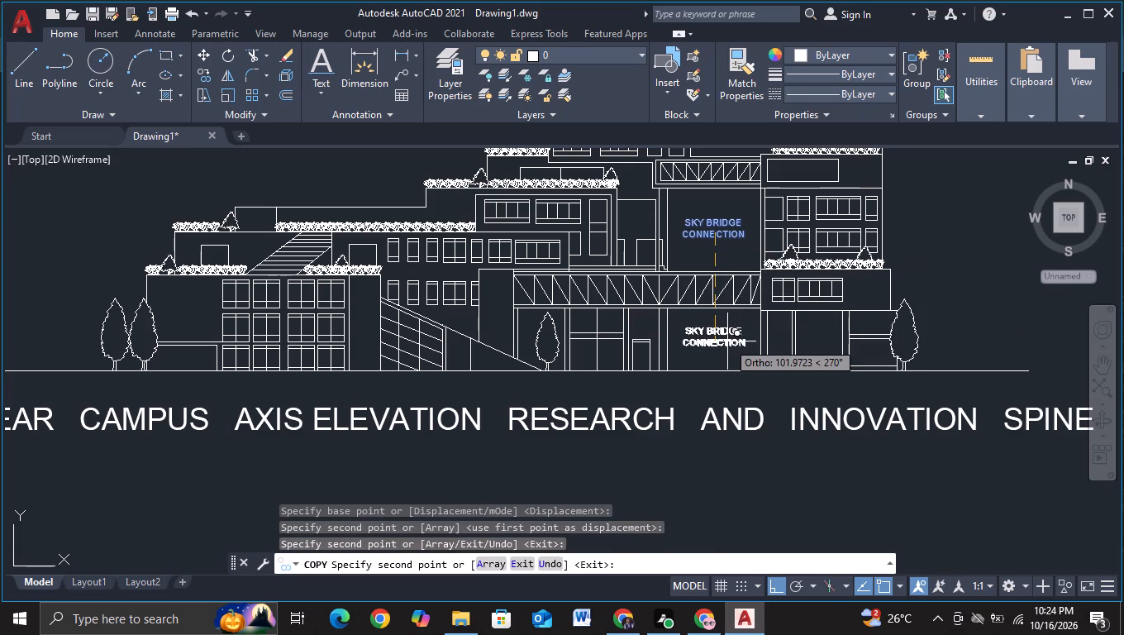
key("Escape")
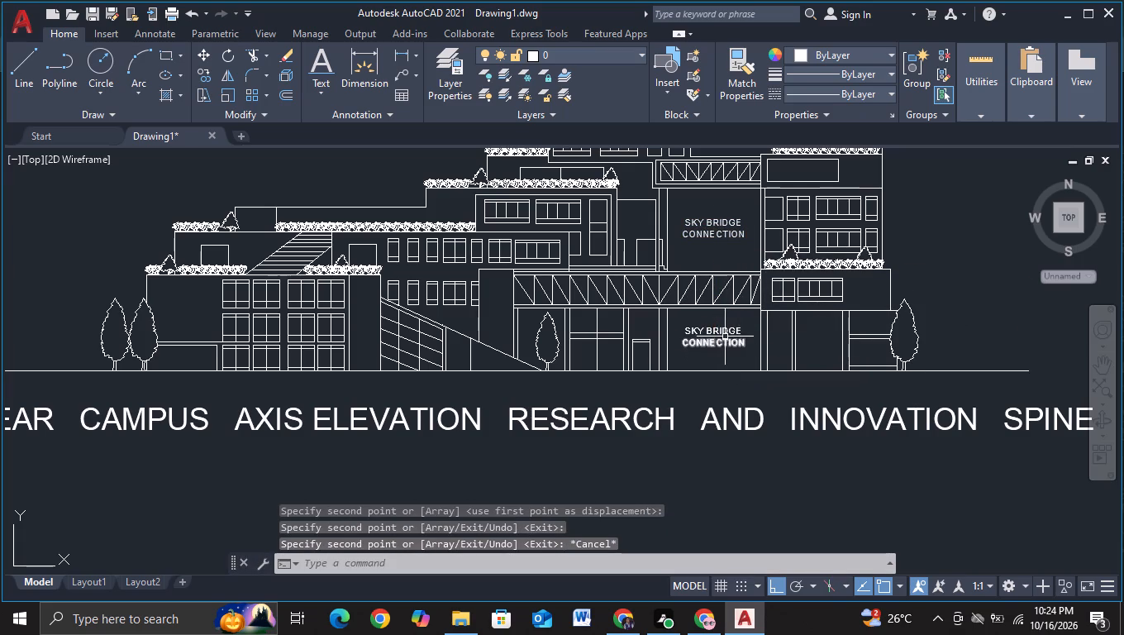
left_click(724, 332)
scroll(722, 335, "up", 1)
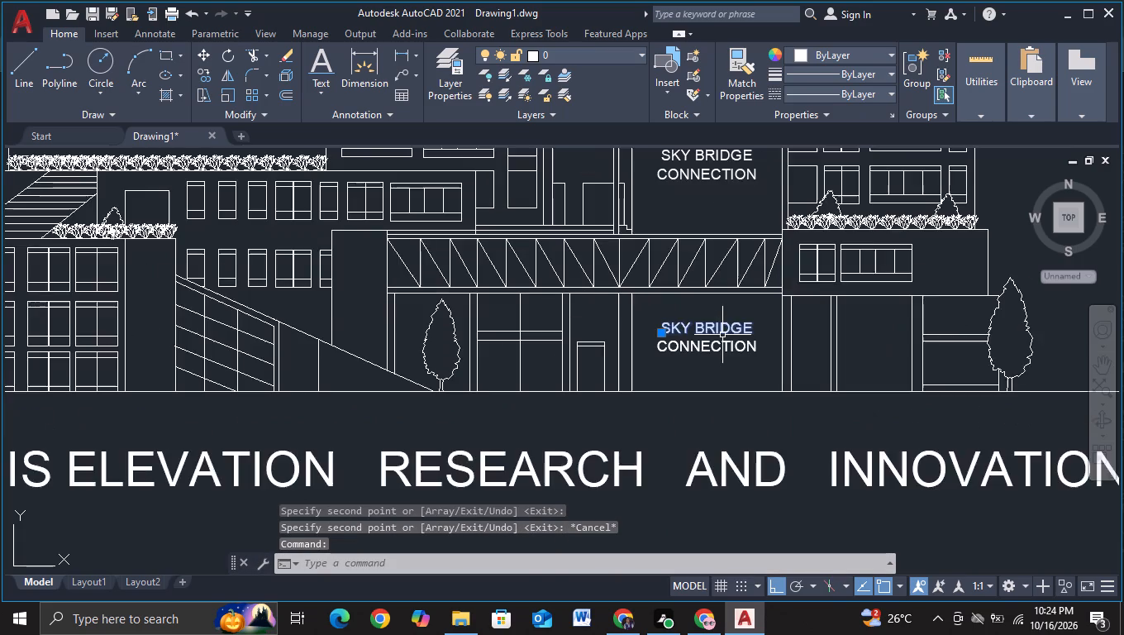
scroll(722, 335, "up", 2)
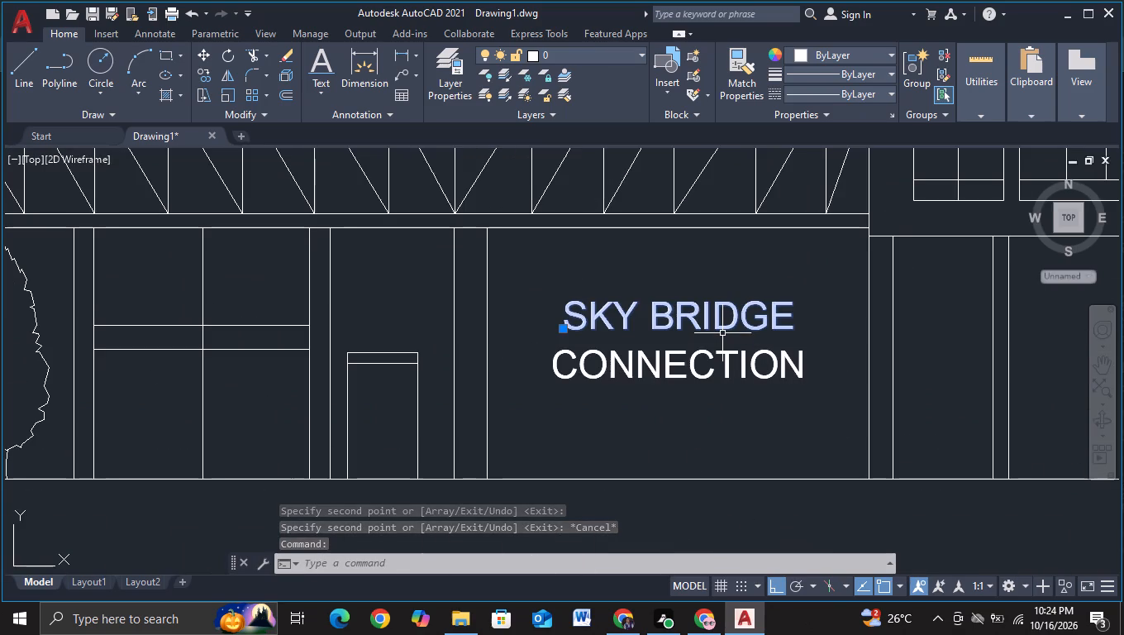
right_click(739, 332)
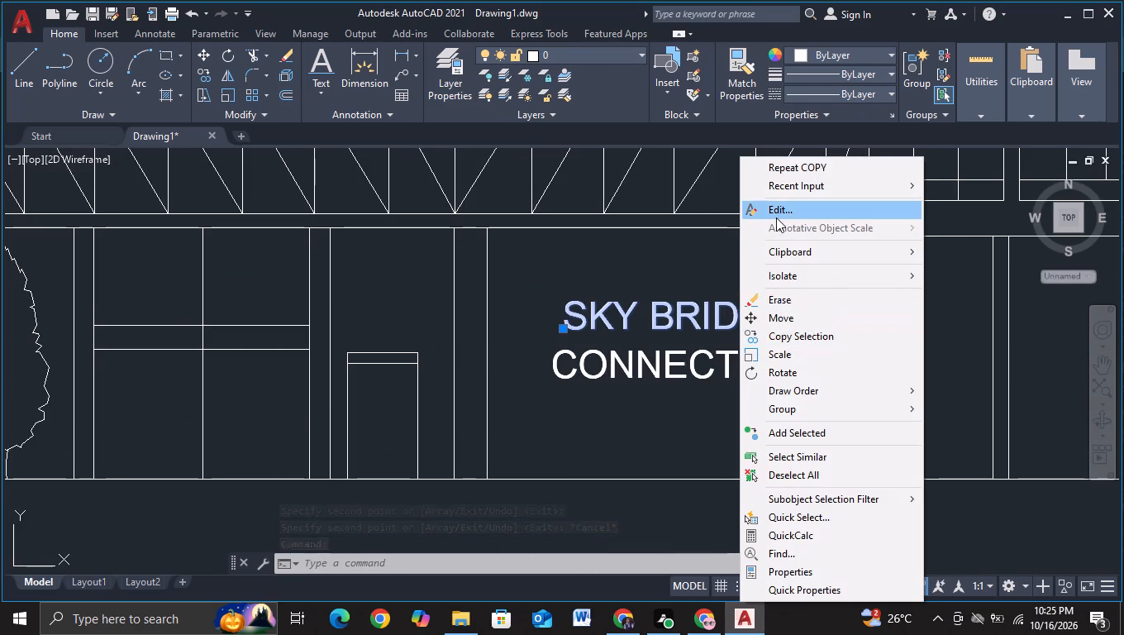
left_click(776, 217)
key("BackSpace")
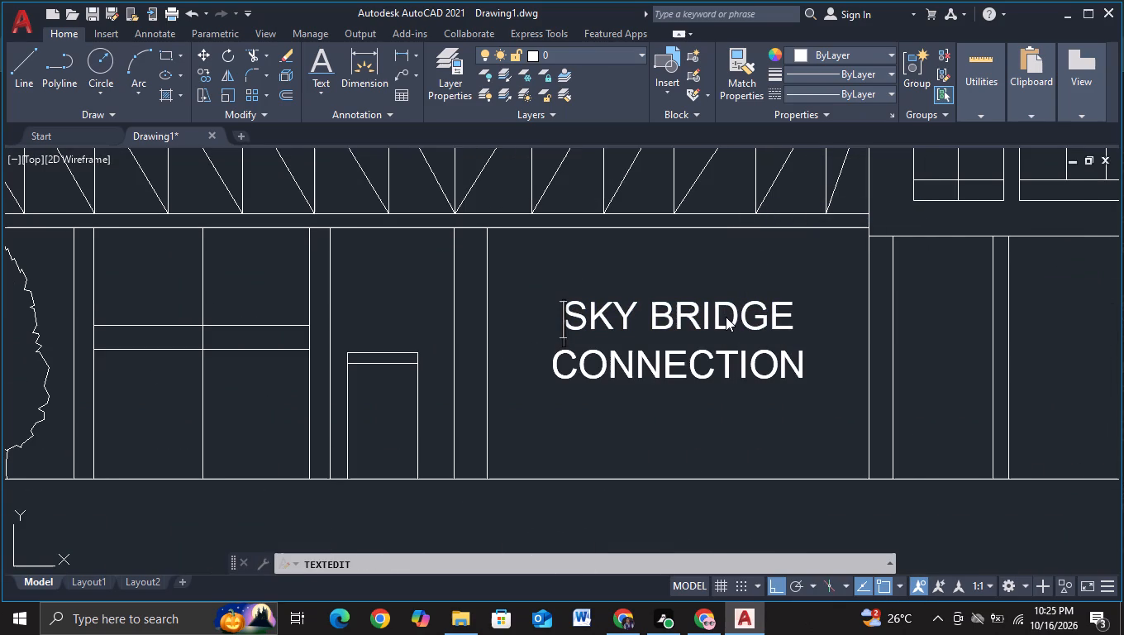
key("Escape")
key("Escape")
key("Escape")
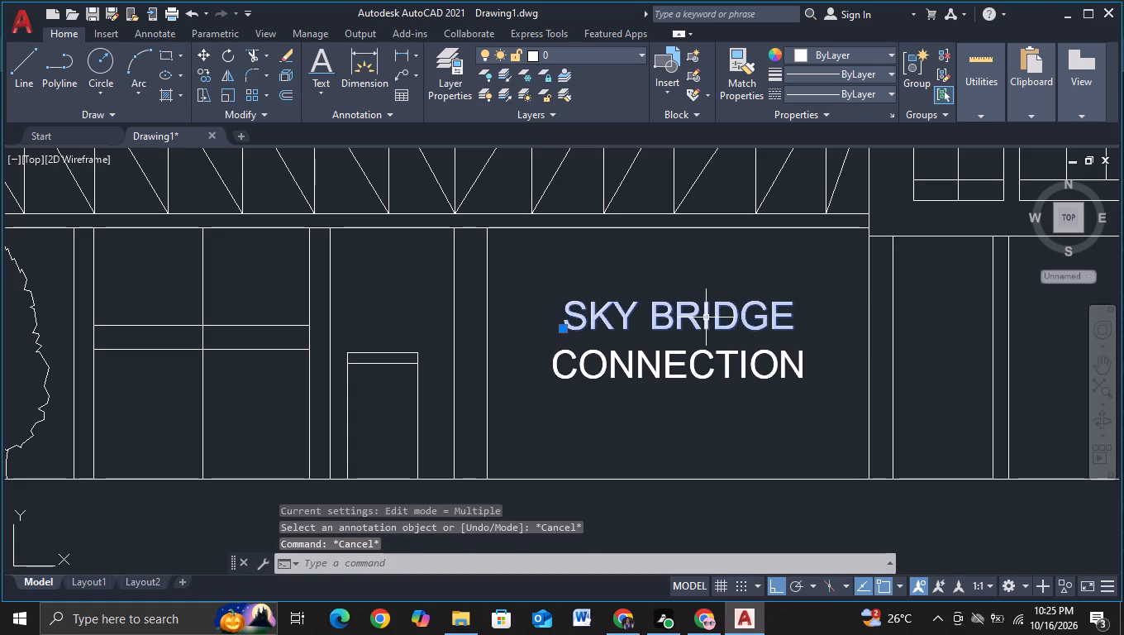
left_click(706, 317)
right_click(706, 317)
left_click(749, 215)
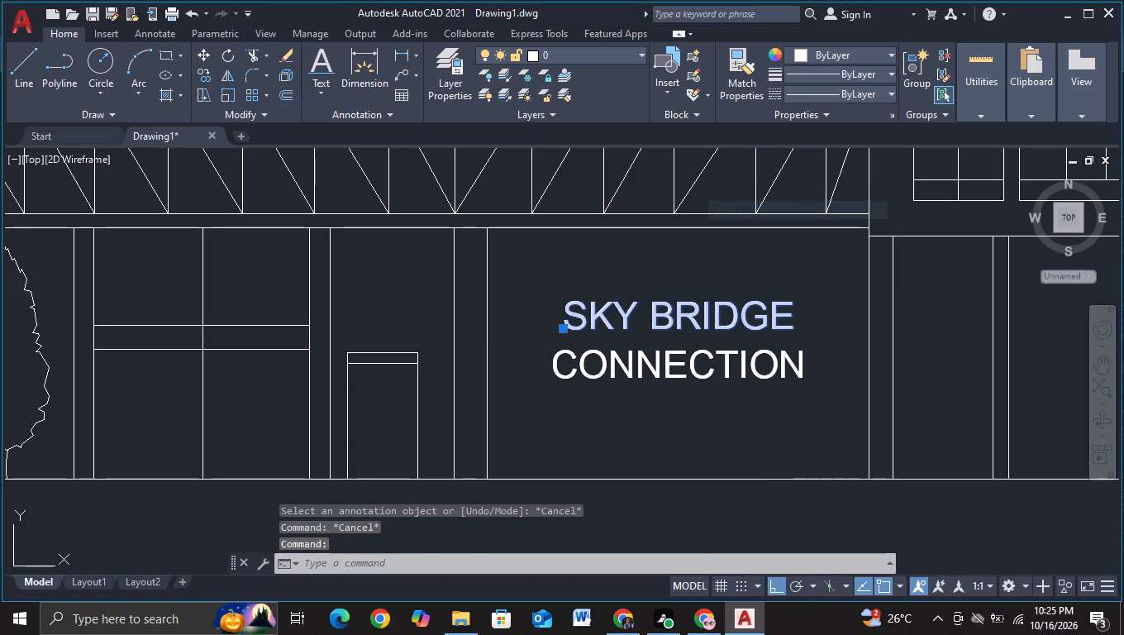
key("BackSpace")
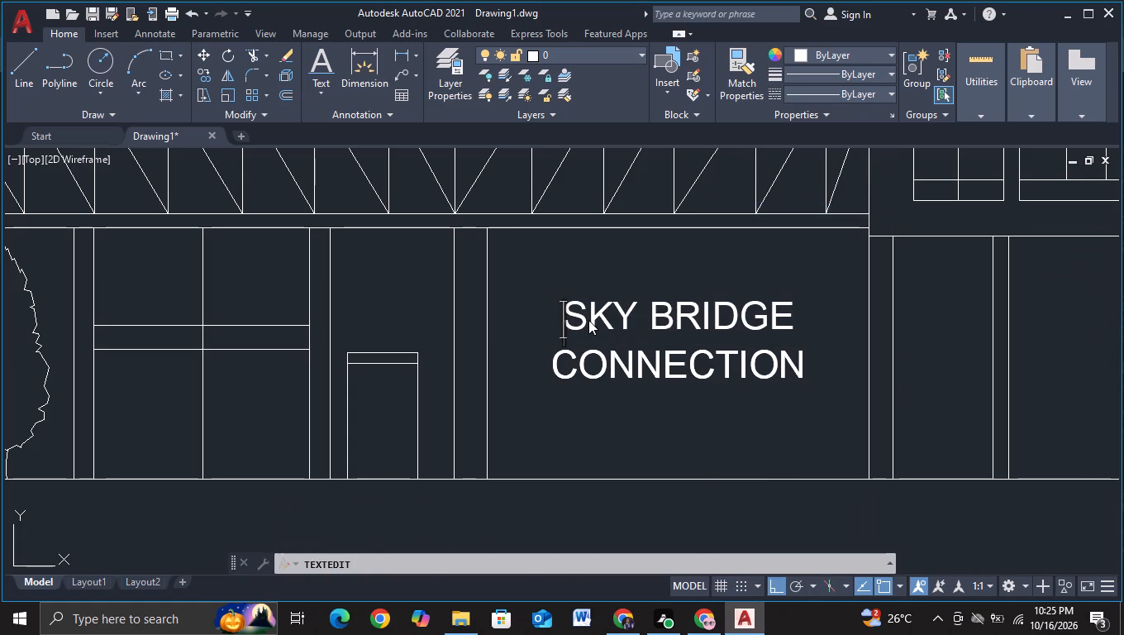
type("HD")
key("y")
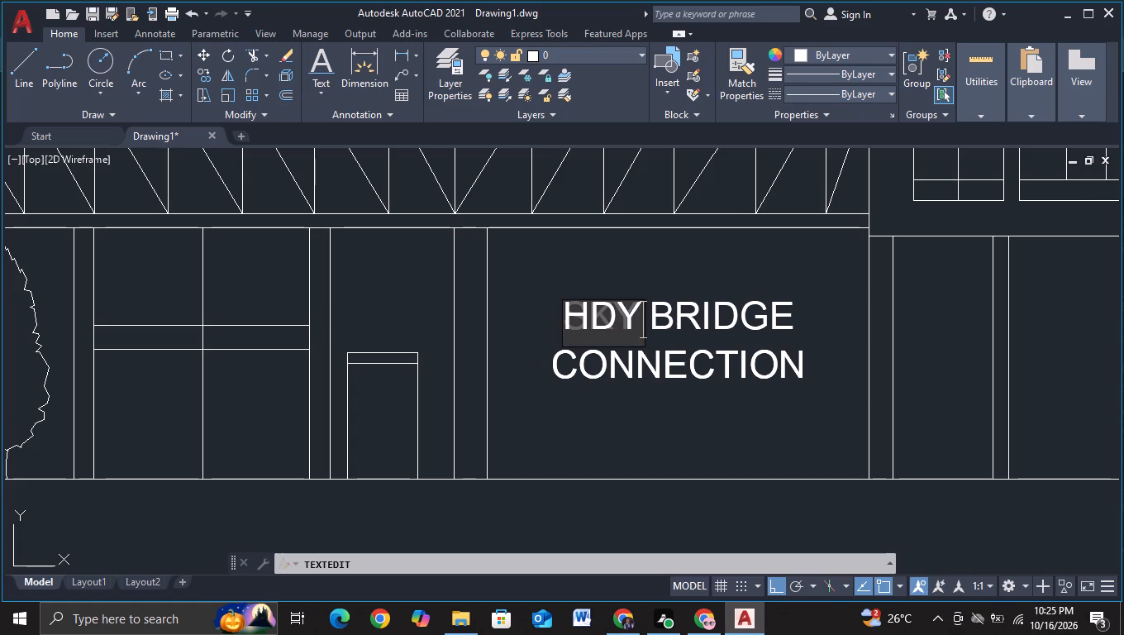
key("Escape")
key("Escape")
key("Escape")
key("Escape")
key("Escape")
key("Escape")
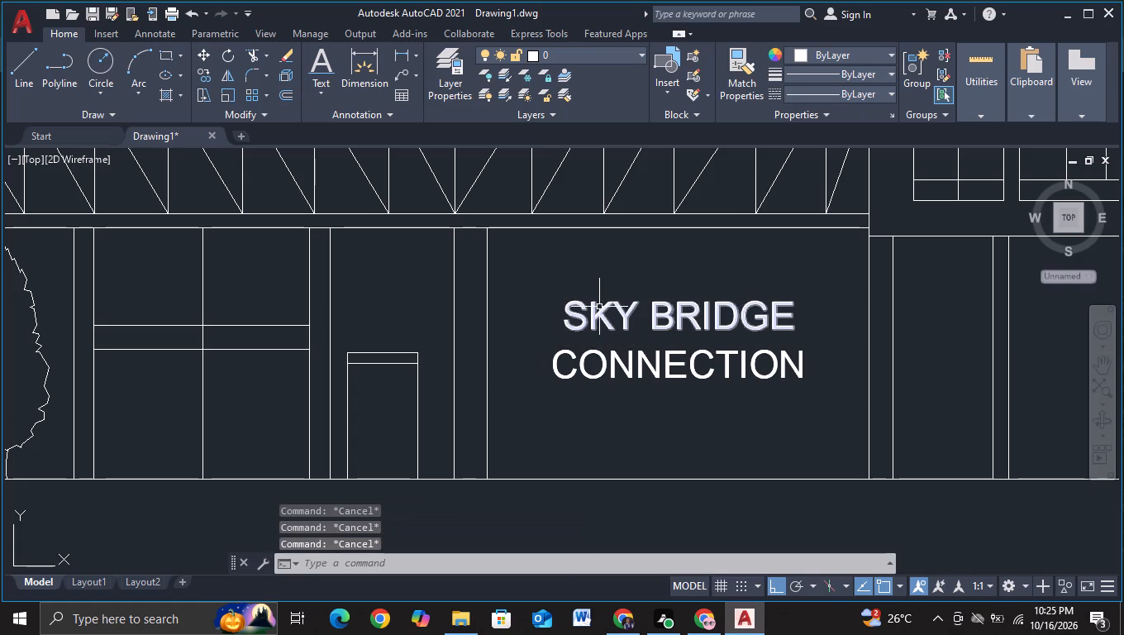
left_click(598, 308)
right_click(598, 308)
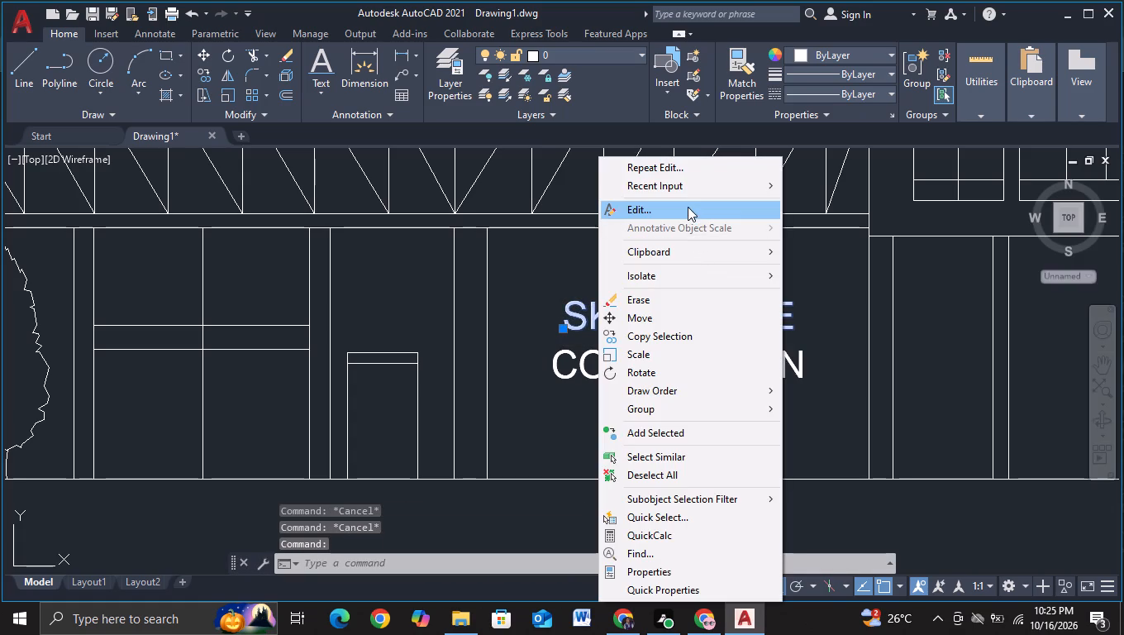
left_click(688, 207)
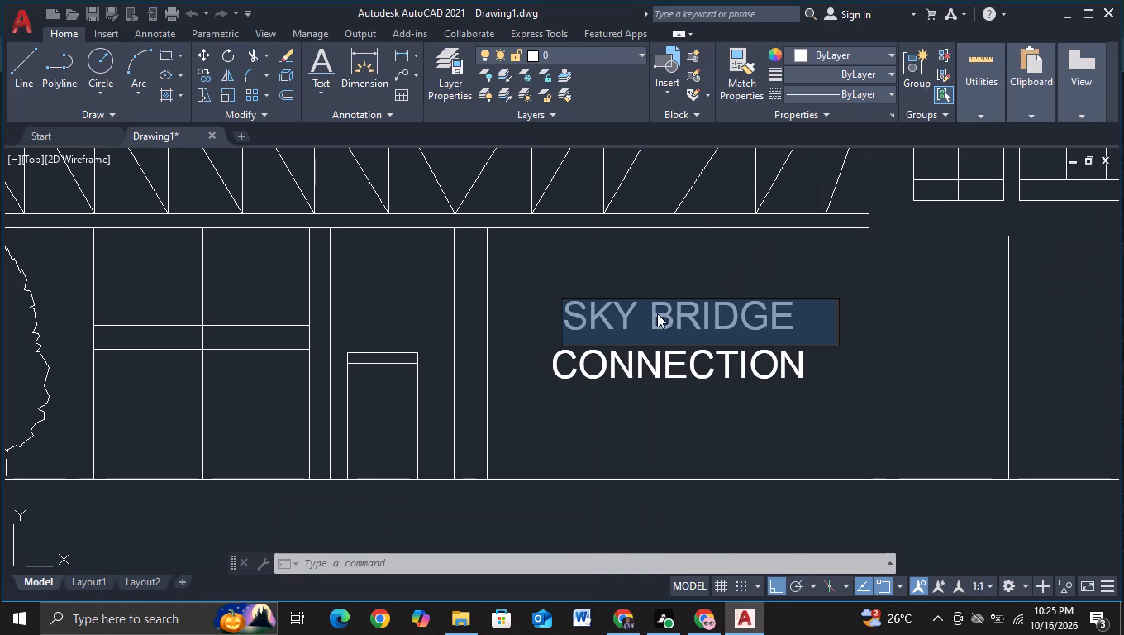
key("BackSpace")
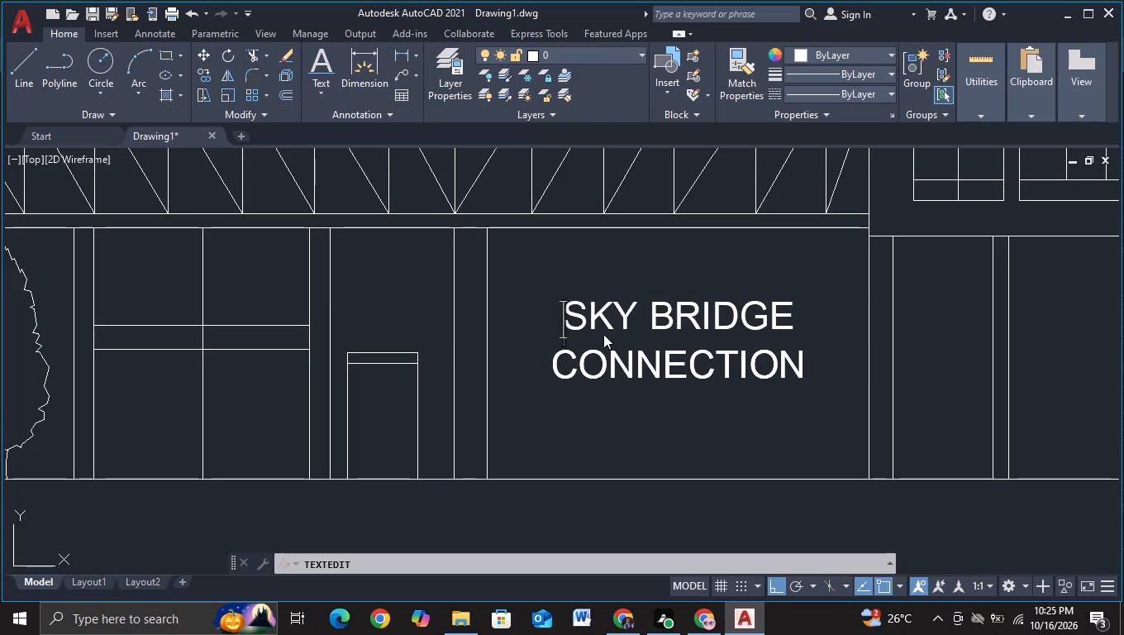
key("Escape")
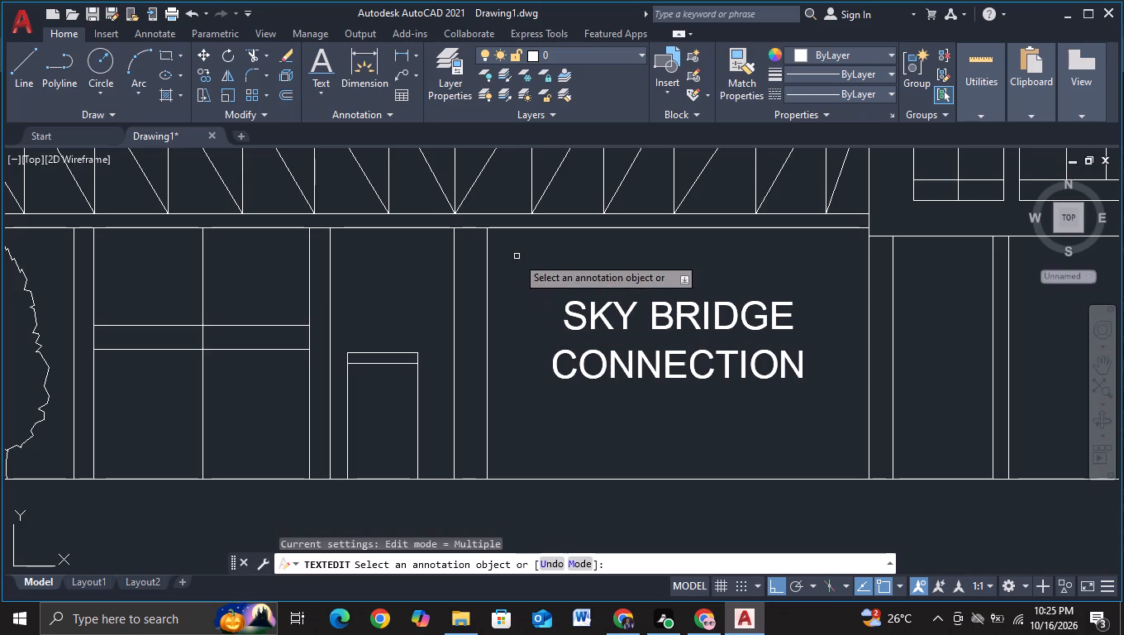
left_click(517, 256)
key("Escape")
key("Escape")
Erase the copied SKY BRIDGE CONNECTION label from the ground-floor bay below the truss bridge.
left_click_drag(523, 255, 517, 302)
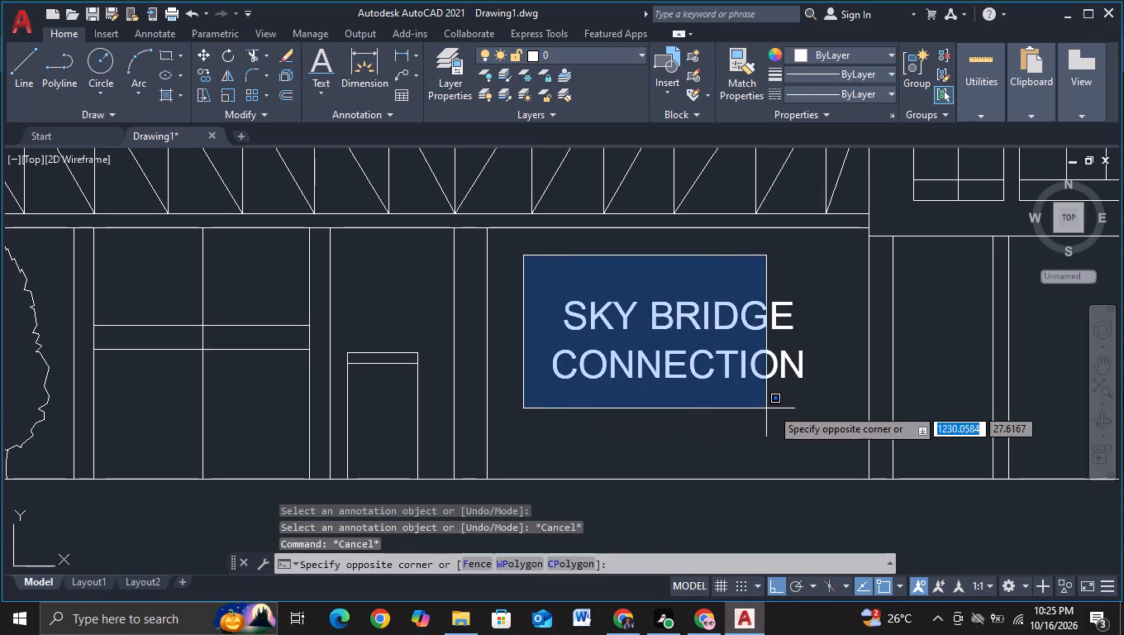
left_click(820, 413)
key("Delete")
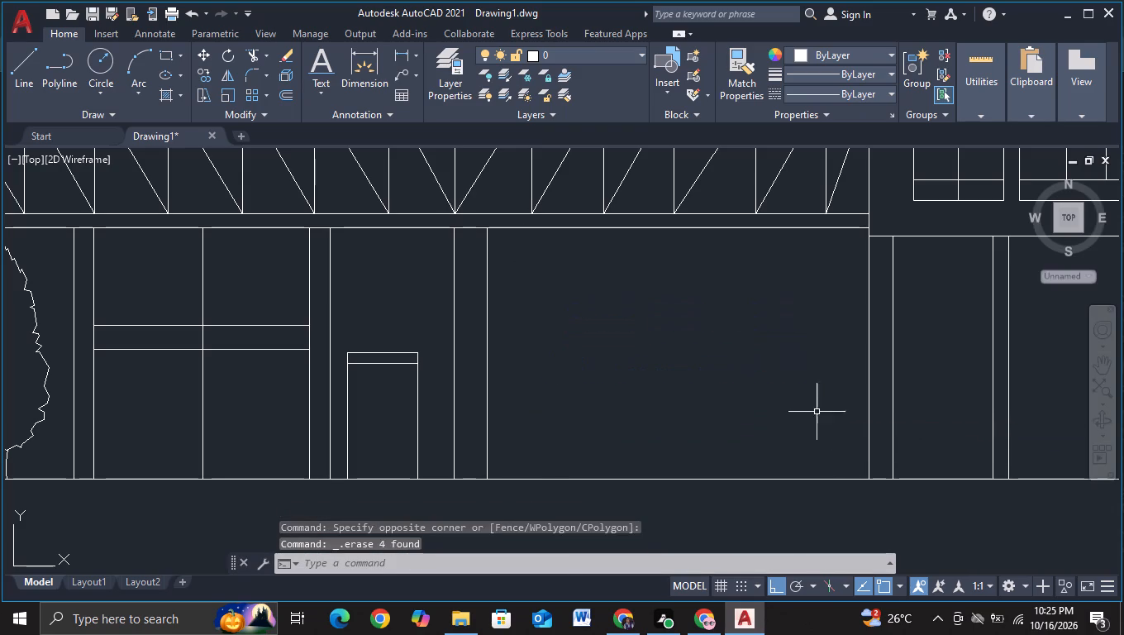
Copy only the SKY BRIDGE line about 97 units straight down into the empty ground-floor bay below the truss bridge.
scroll(759, 389, "down", 2)
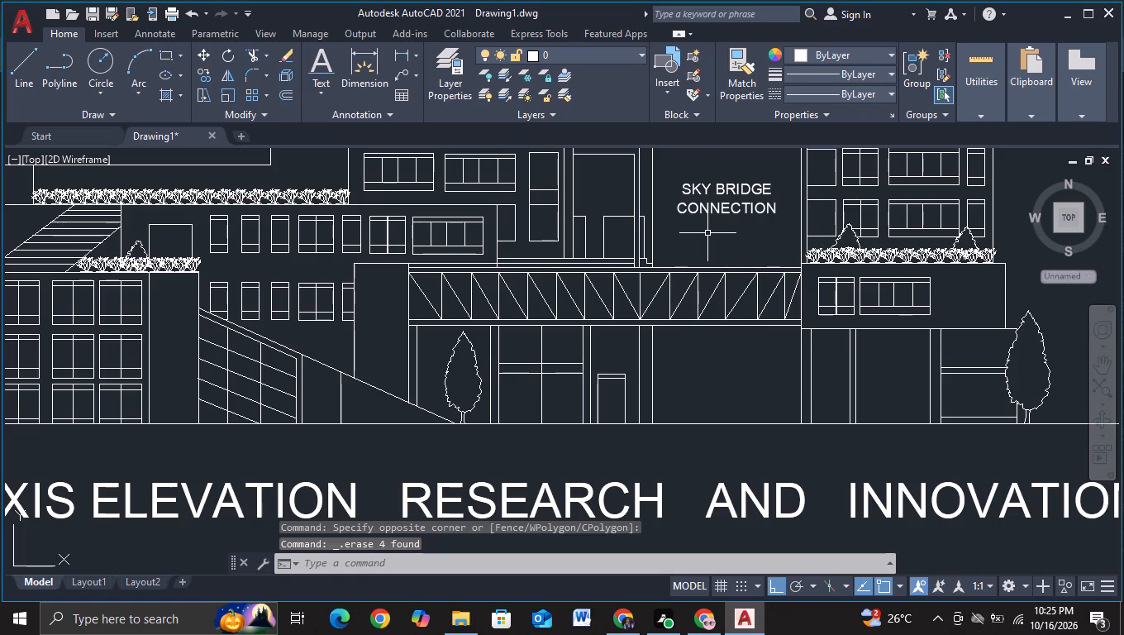
key("Escape")
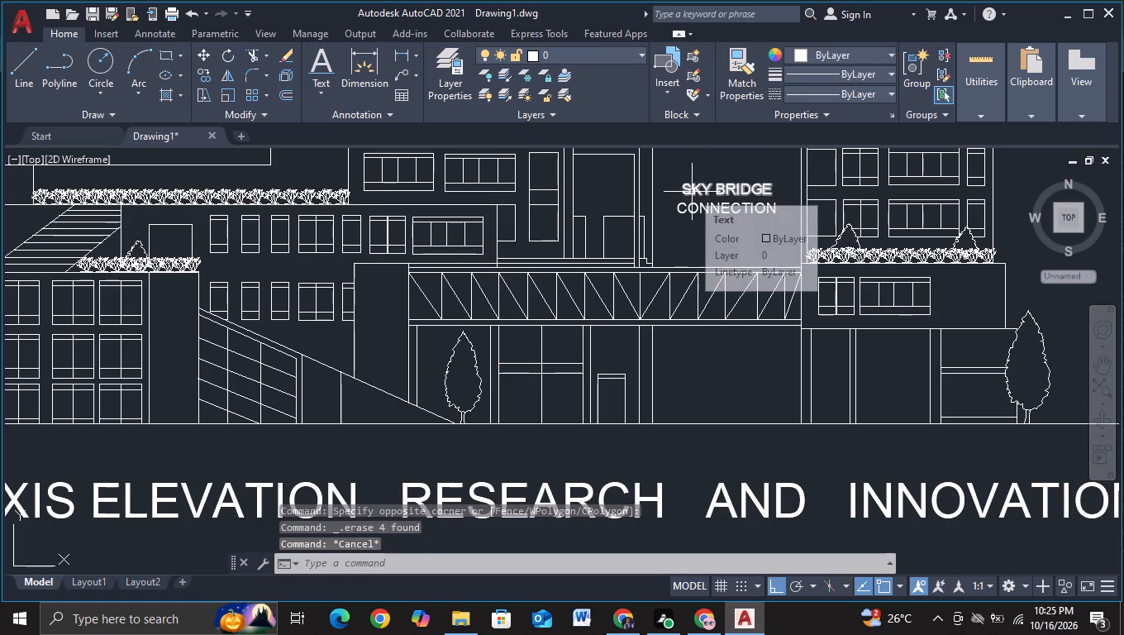
left_click(692, 192)
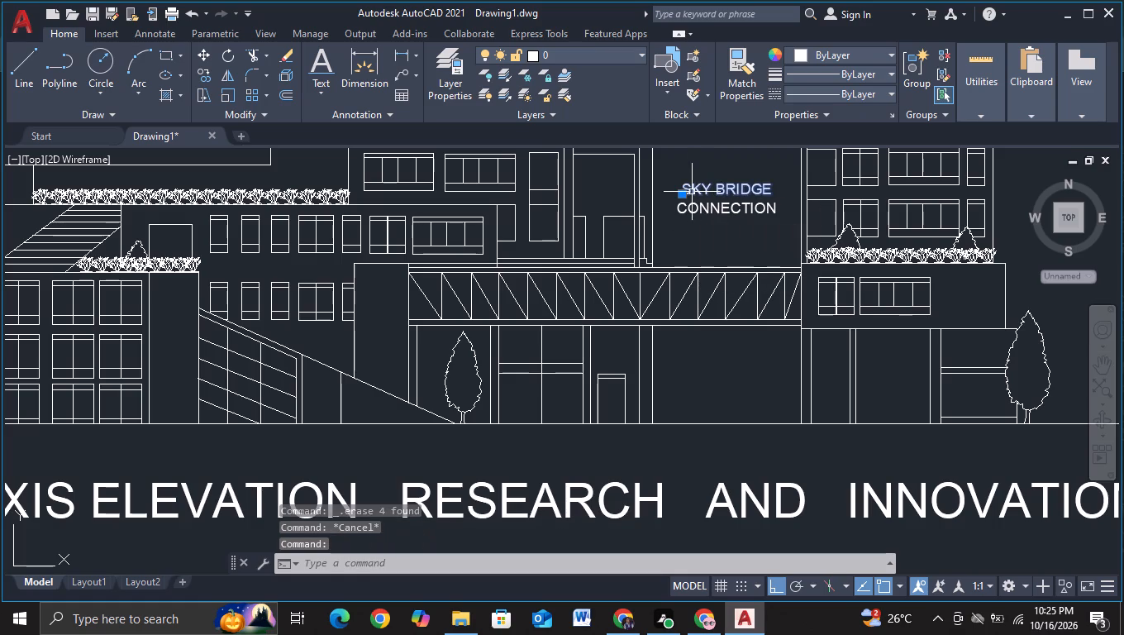
key("c")
left_click(748, 245)
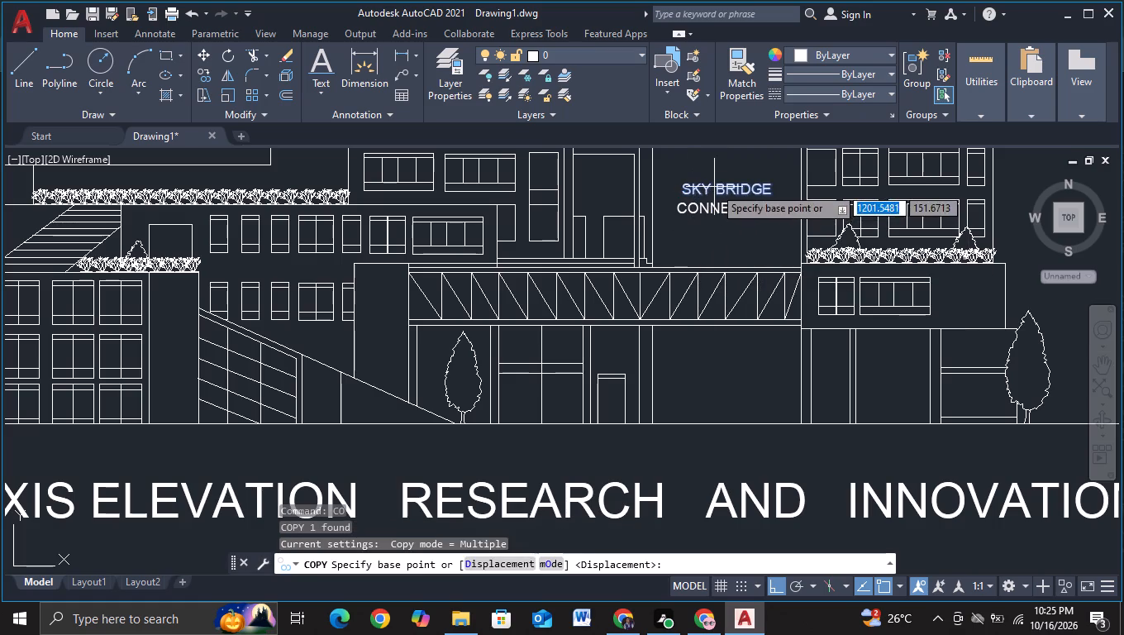
left_click(714, 187)
left_click(726, 350)
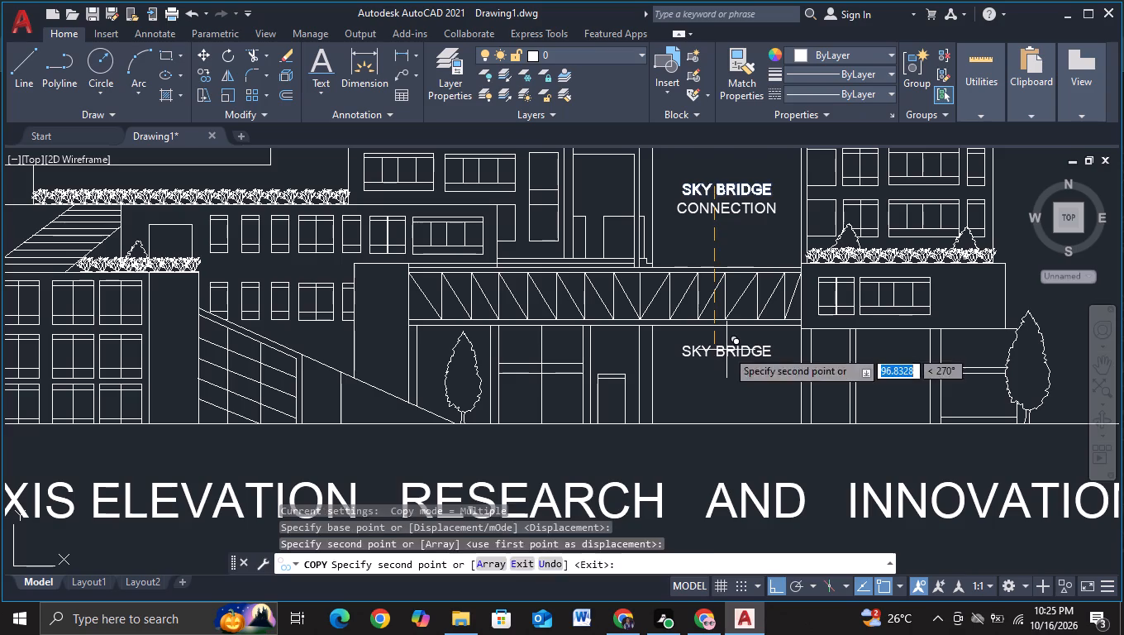
key("Escape")
Change the wording of the SKY BRIDGE copy in the ground-floor bay to GROUND LEVEL.
scroll(720, 360, "up", 1)
left_click(725, 352)
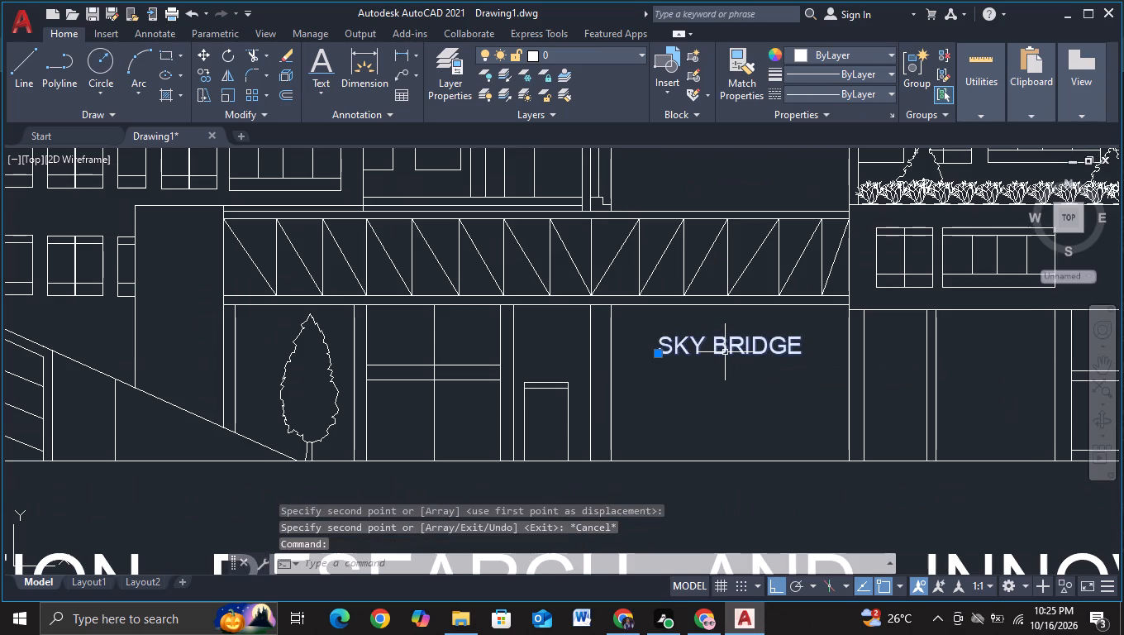
right_click(725, 352)
left_click(764, 213)
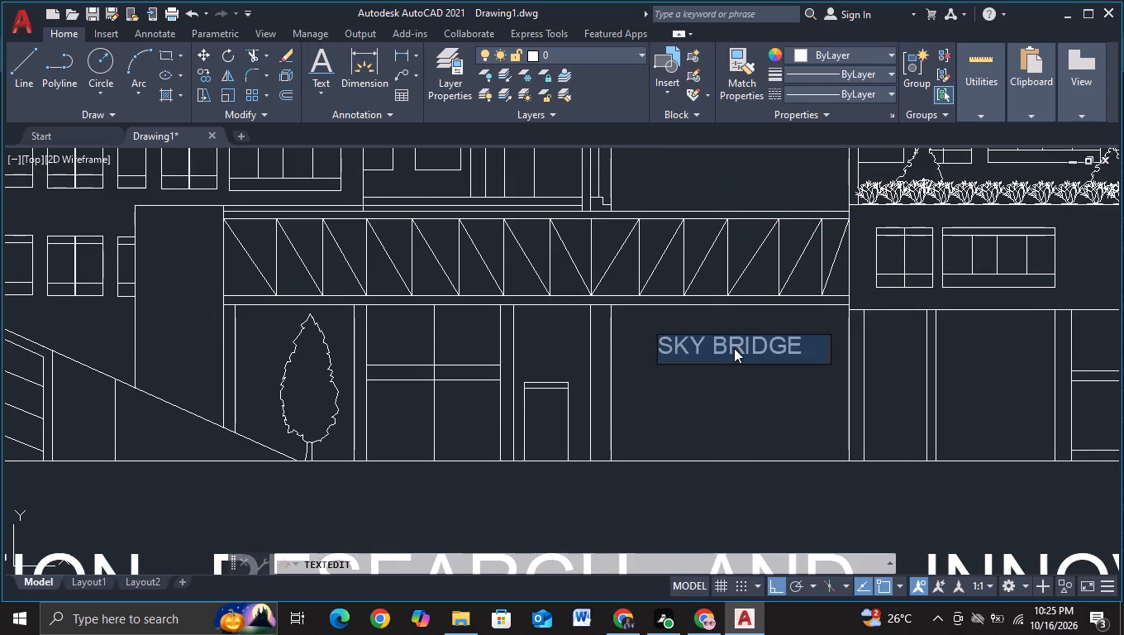
type("DD")
key("BackSpace")
key("BackSpace")
key("BackSpace")
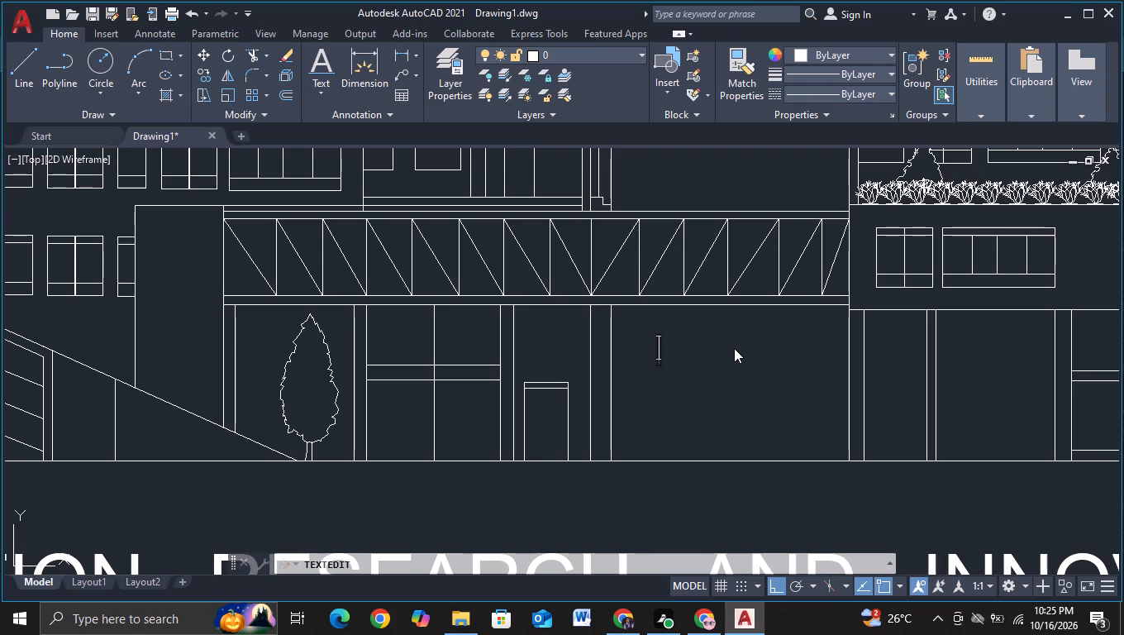
type("GR")
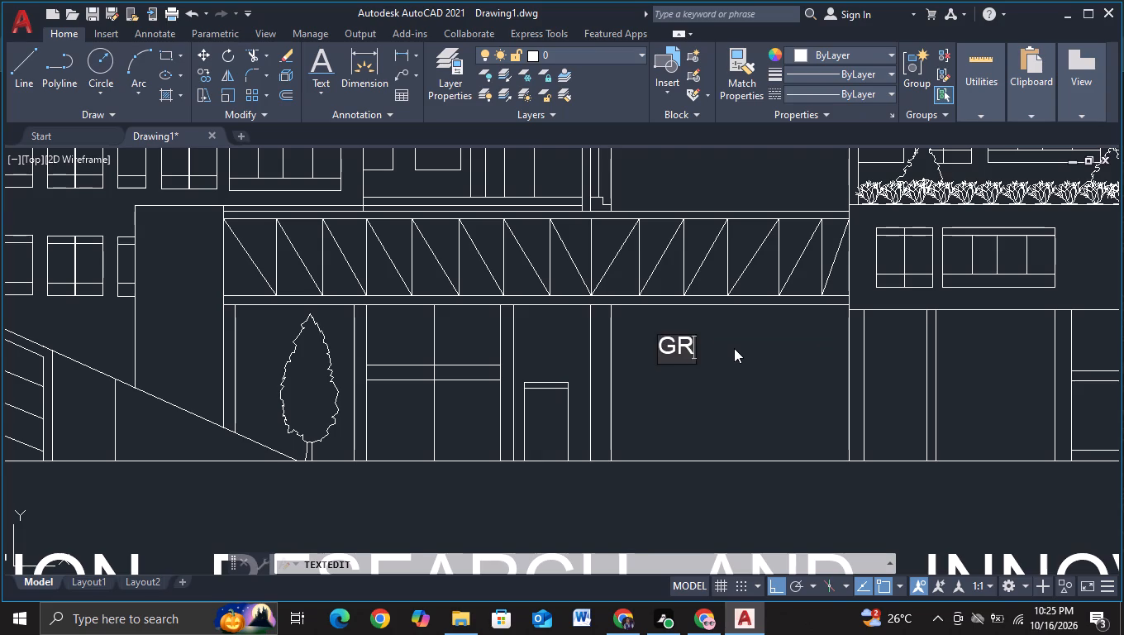
type("OUNG")
key("space")
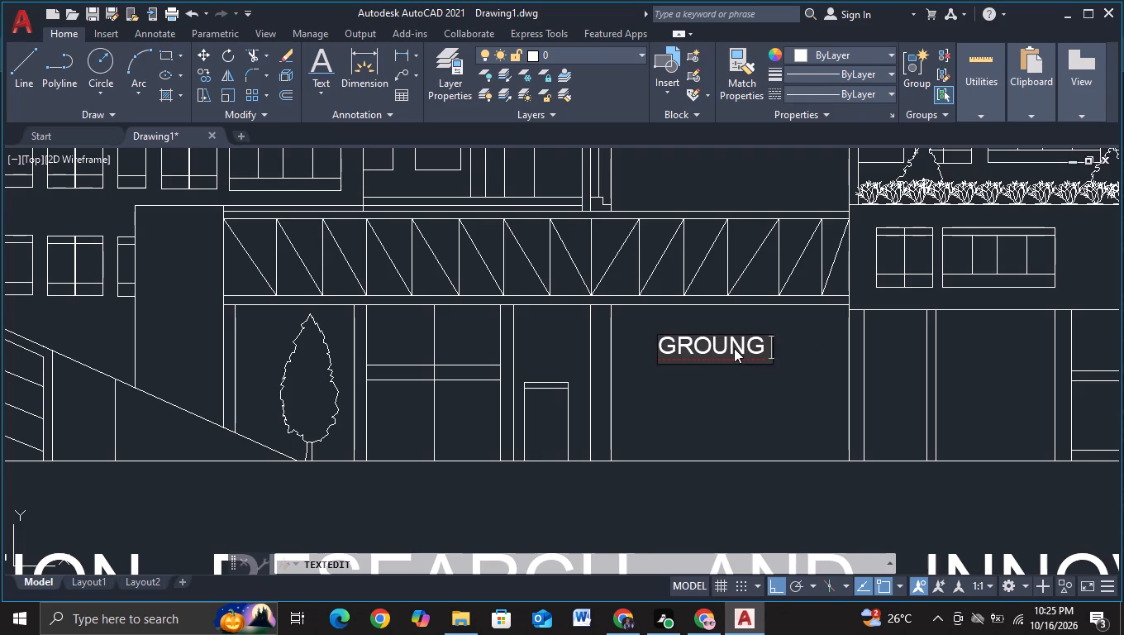
key("space")
key("space")
type("LE")
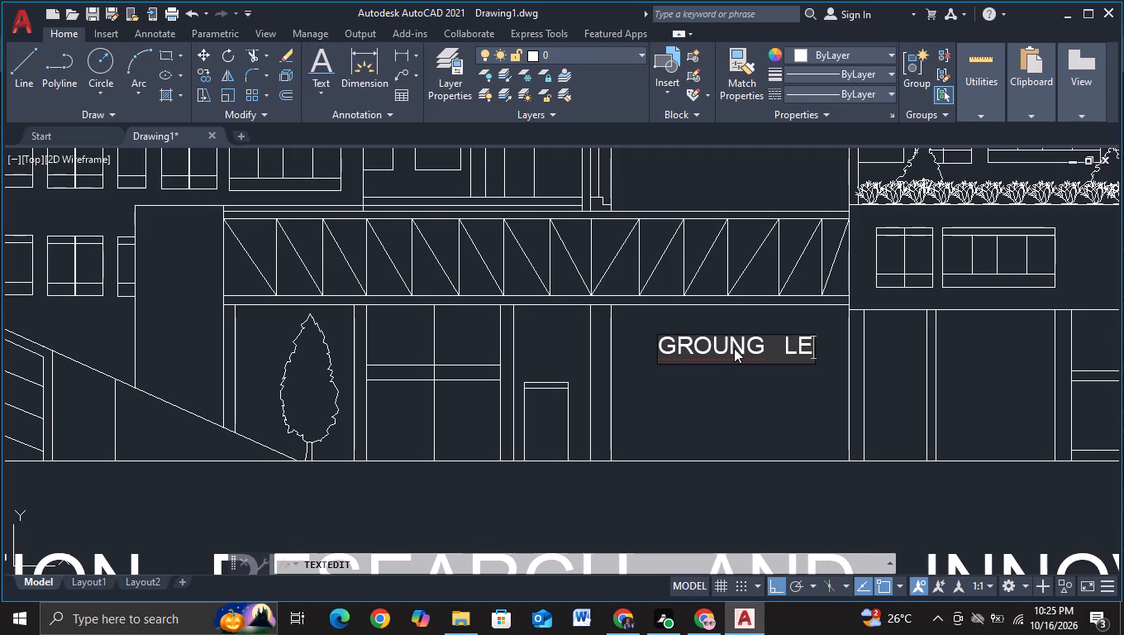
key("BackSpace")
key("BackSpace")
key("BackSpace")
key("BackSpace")
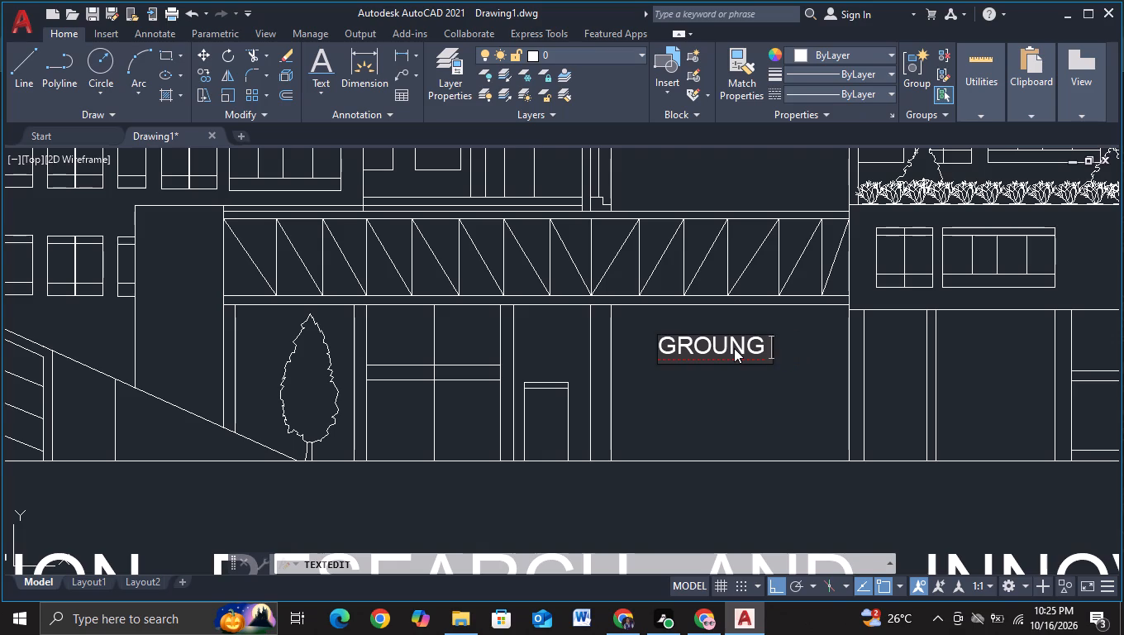
key("BackSpace")
key("BackSpace")
key("BackSpace")
key("BackSpace")
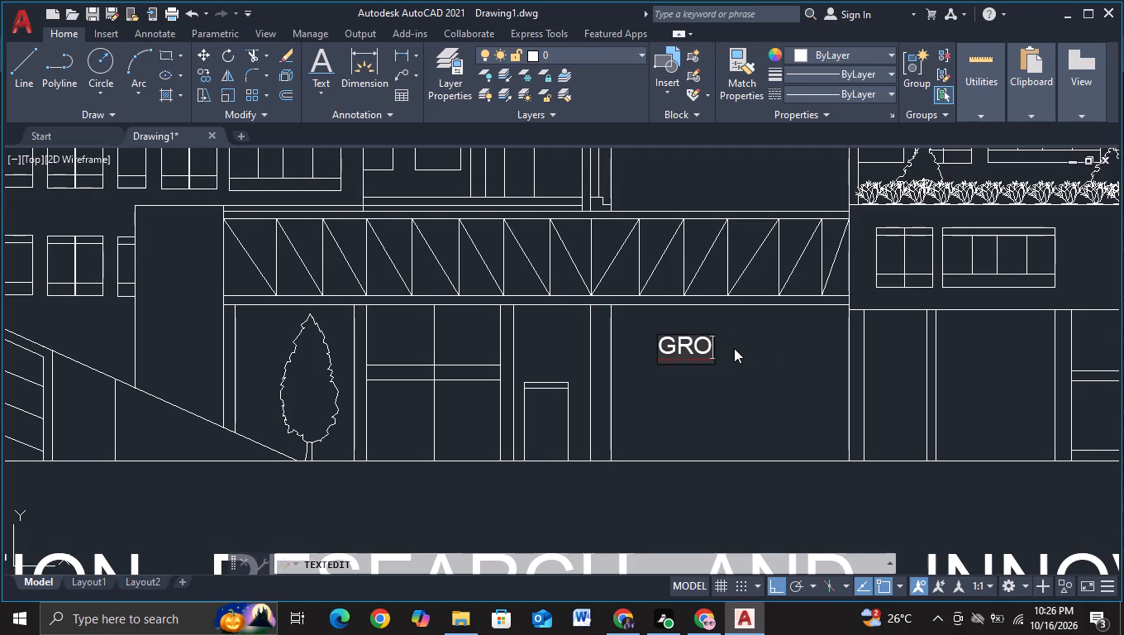
type("UN")
key("d")
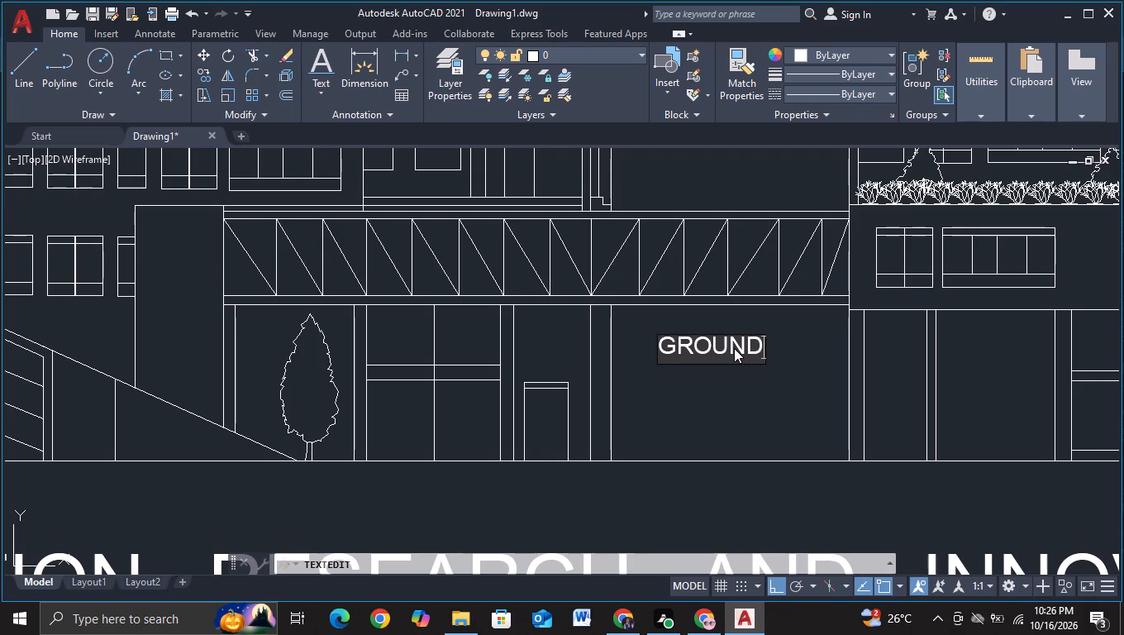
key("space")
type("LEVEL")
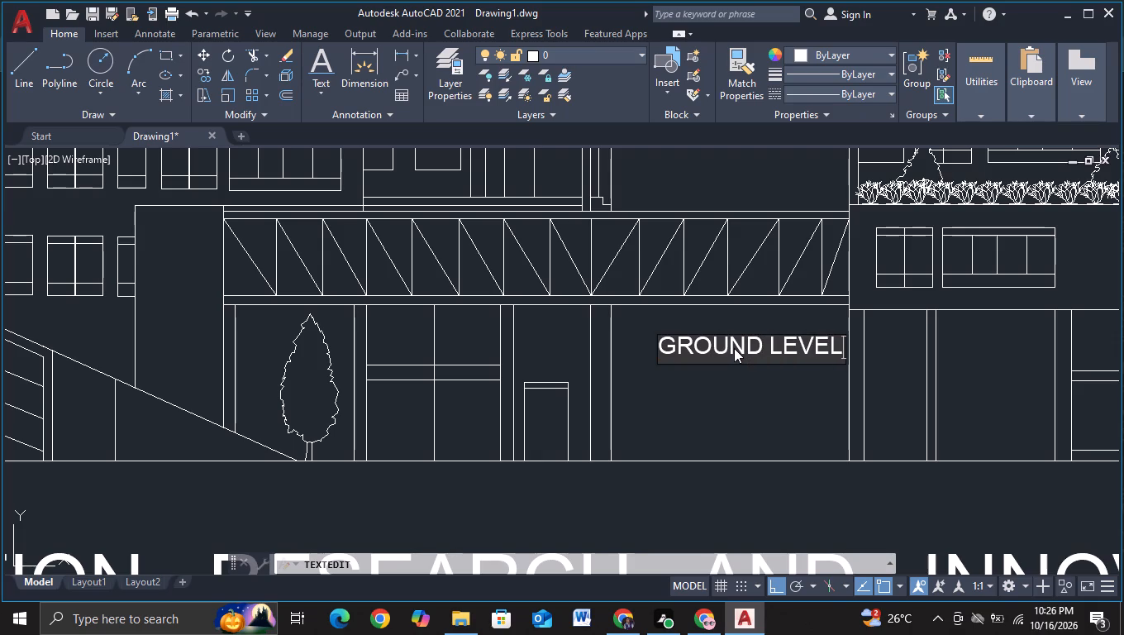
left_click(729, 390)
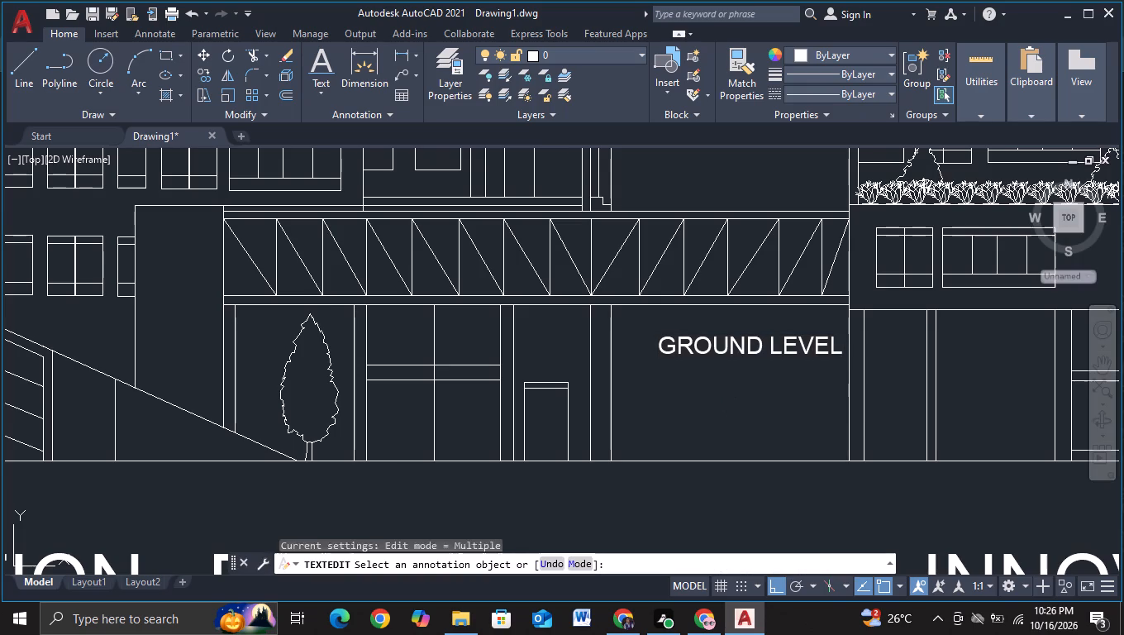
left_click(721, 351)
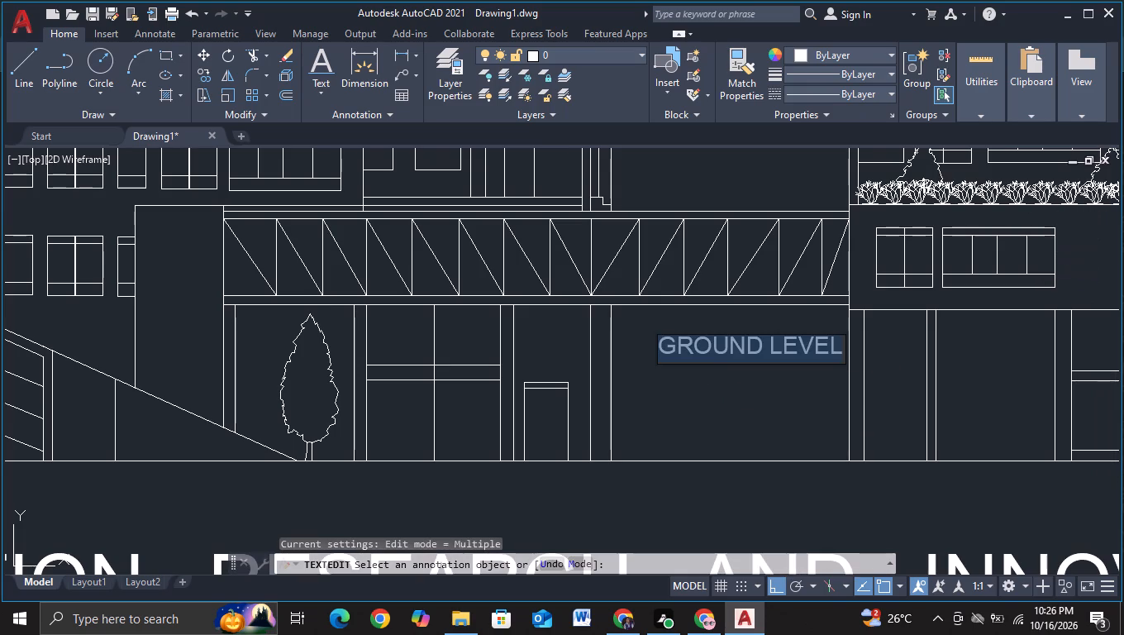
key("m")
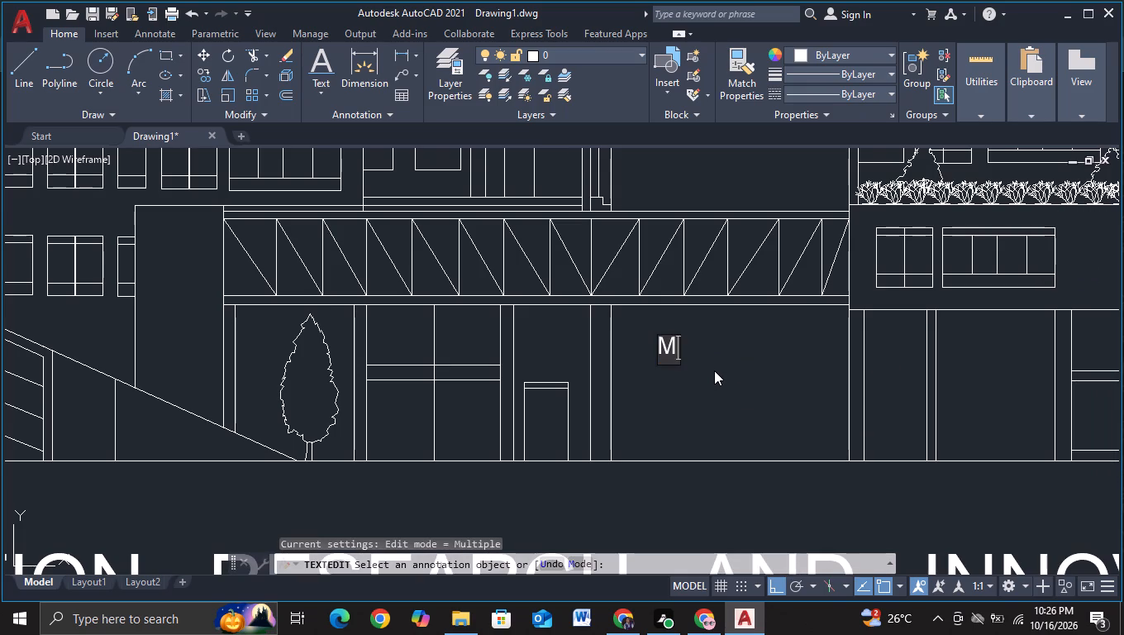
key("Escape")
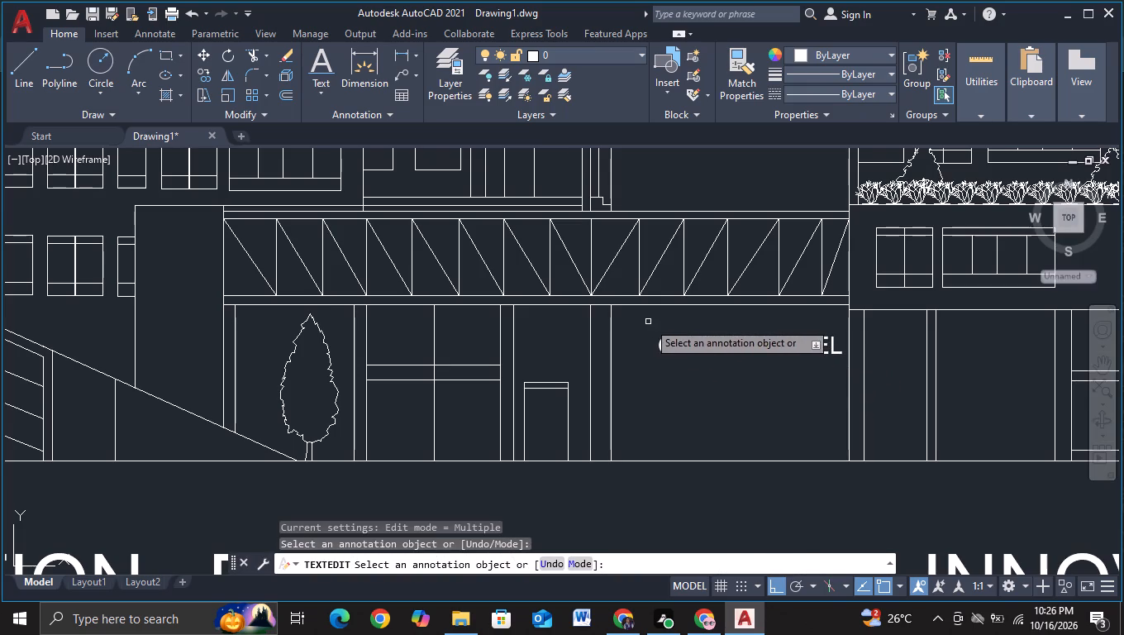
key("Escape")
Move the GROUND LEVEL text about 8 units horizontally to the left so it sits centred in its bay.
left_click_drag(648, 322, 648, 342)
left_click(845, 367)
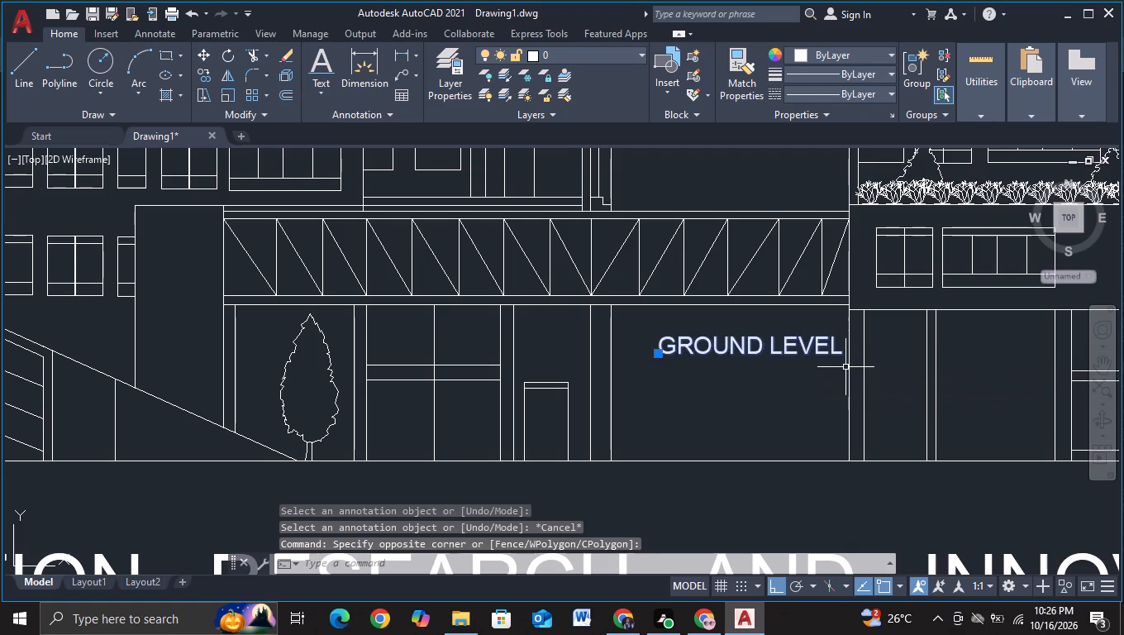
key("m")
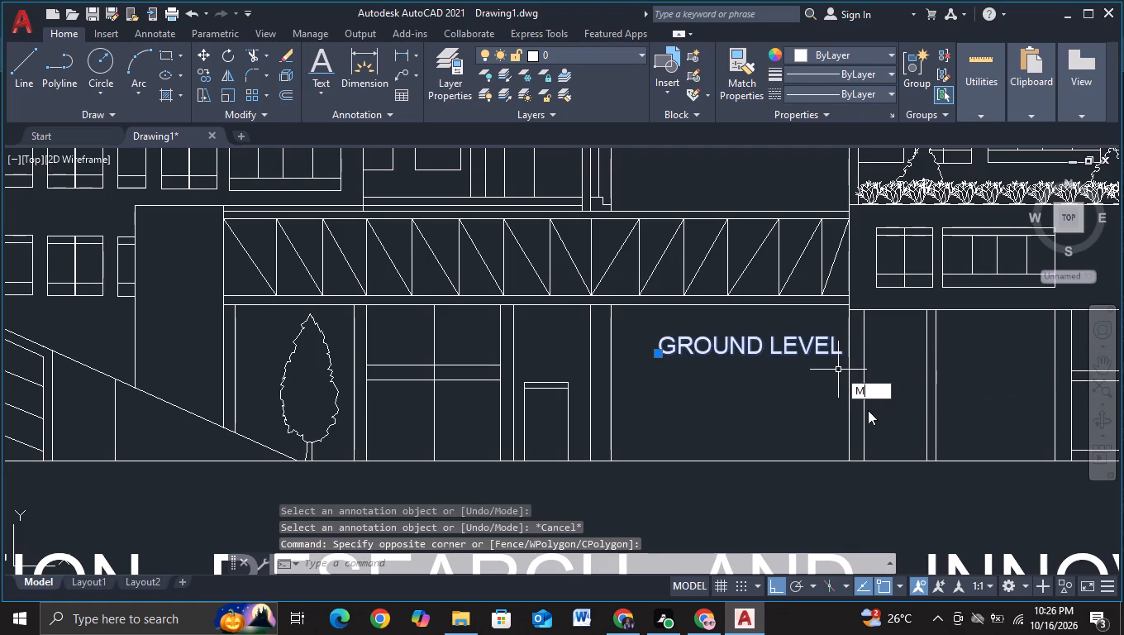
left_click(860, 405)
left_click(760, 356)
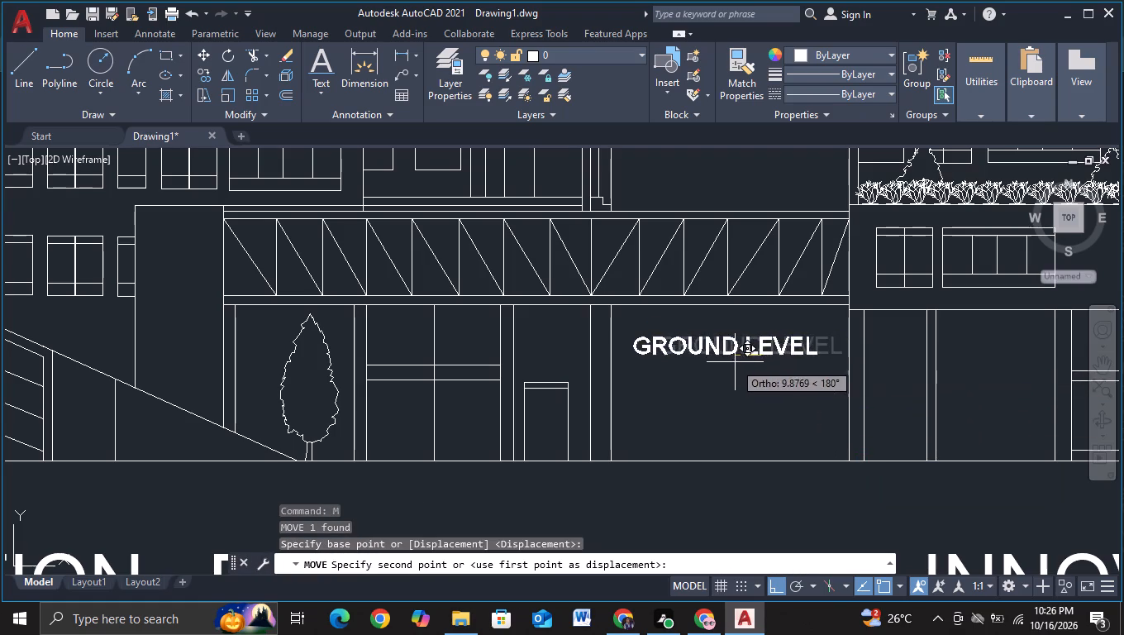
left_click(740, 362)
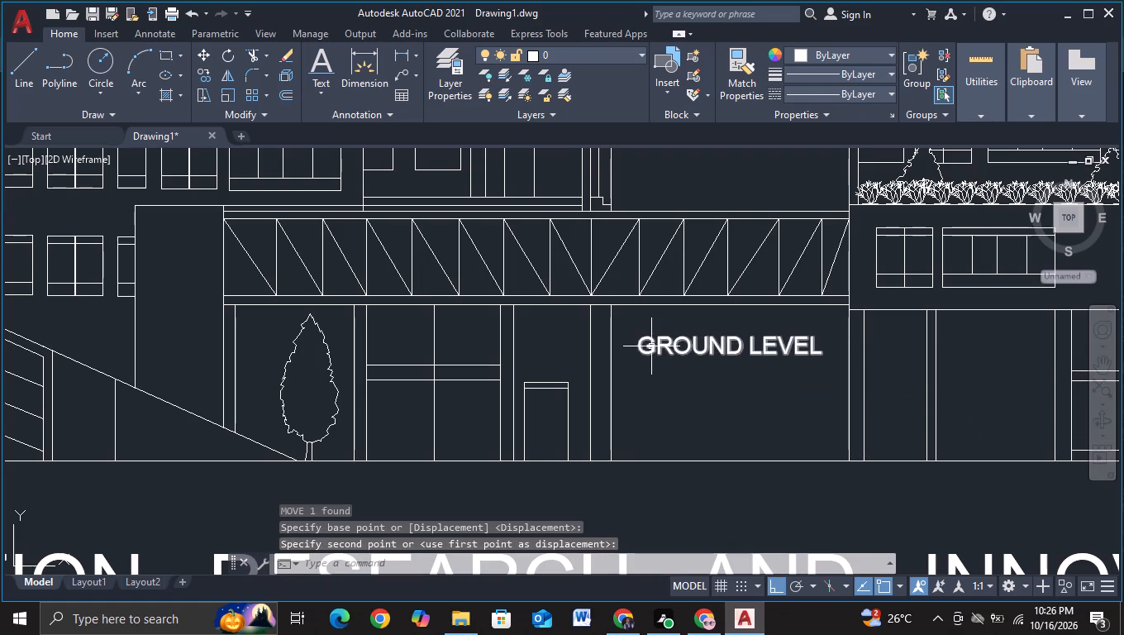
Copy the GROUND LEVEL text about 18 units straight down within its ground-floor bay.
left_click(657, 348)
key("c")
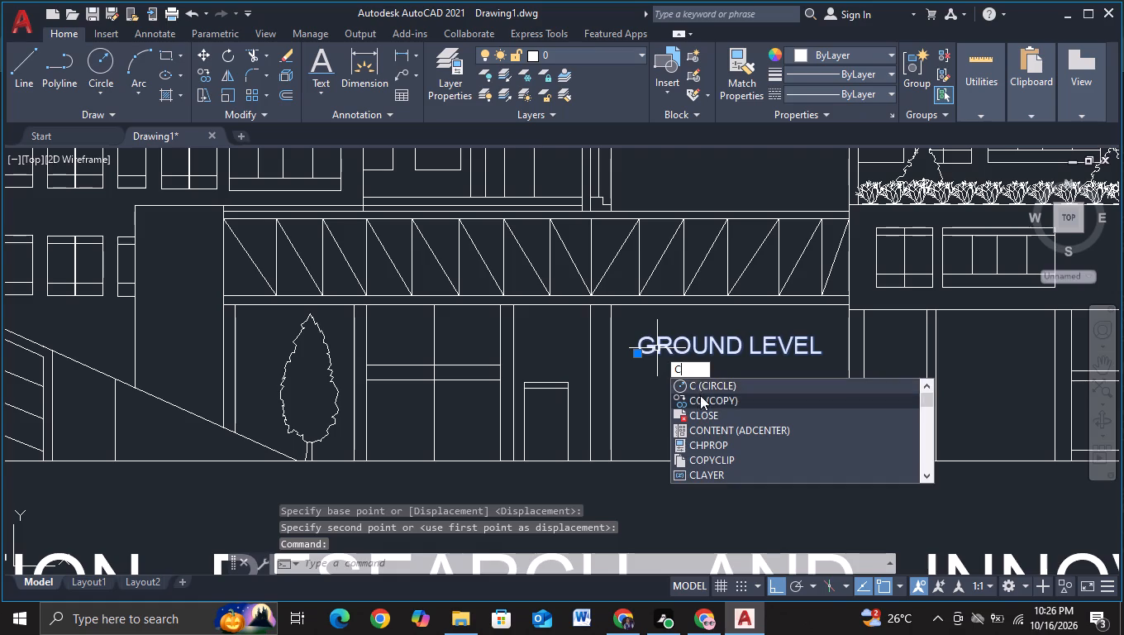
left_click(700, 395)
left_click(693, 346)
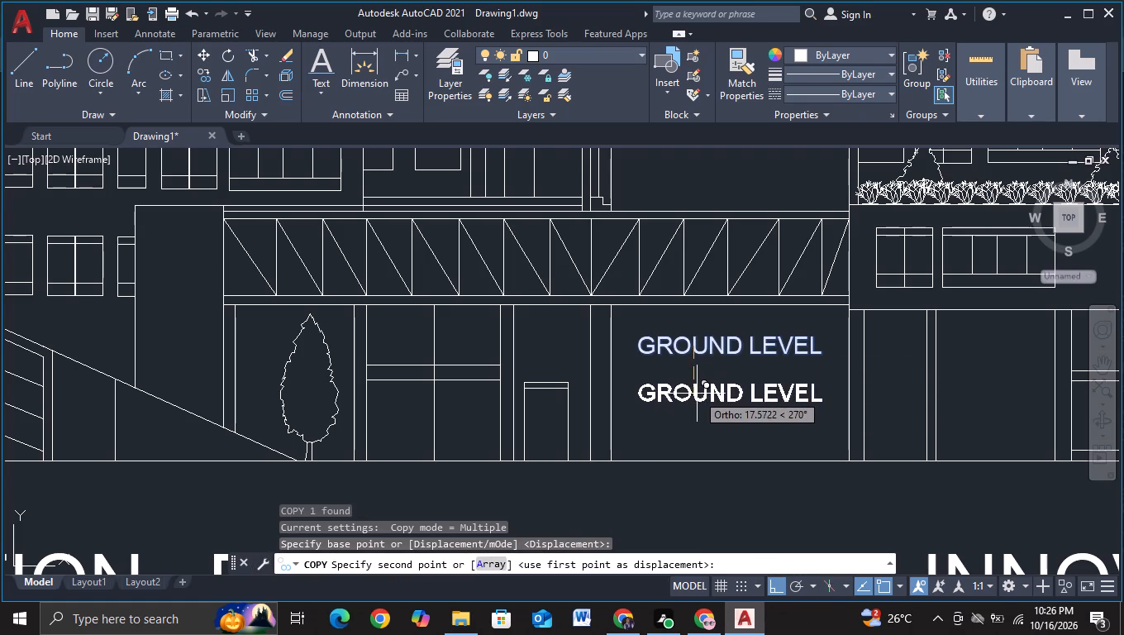
left_click(697, 394)
key("Escape")
Change the wording of the lower GROUND LEVEL copy to PUBLIC ARCADE.
left_click(696, 400)
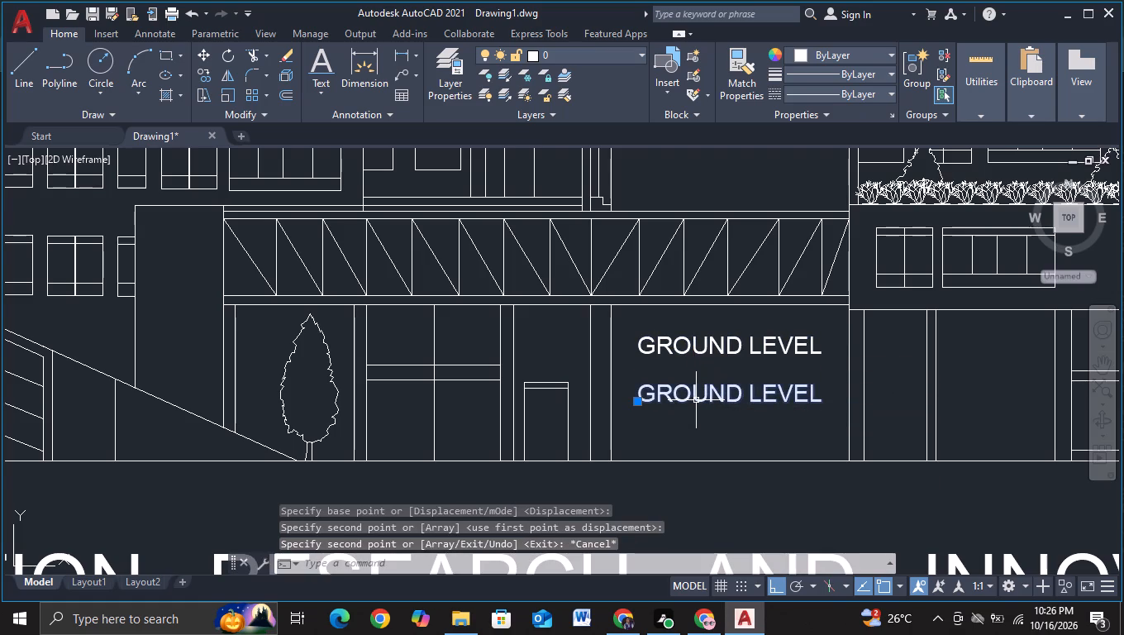
right_click(696, 400)
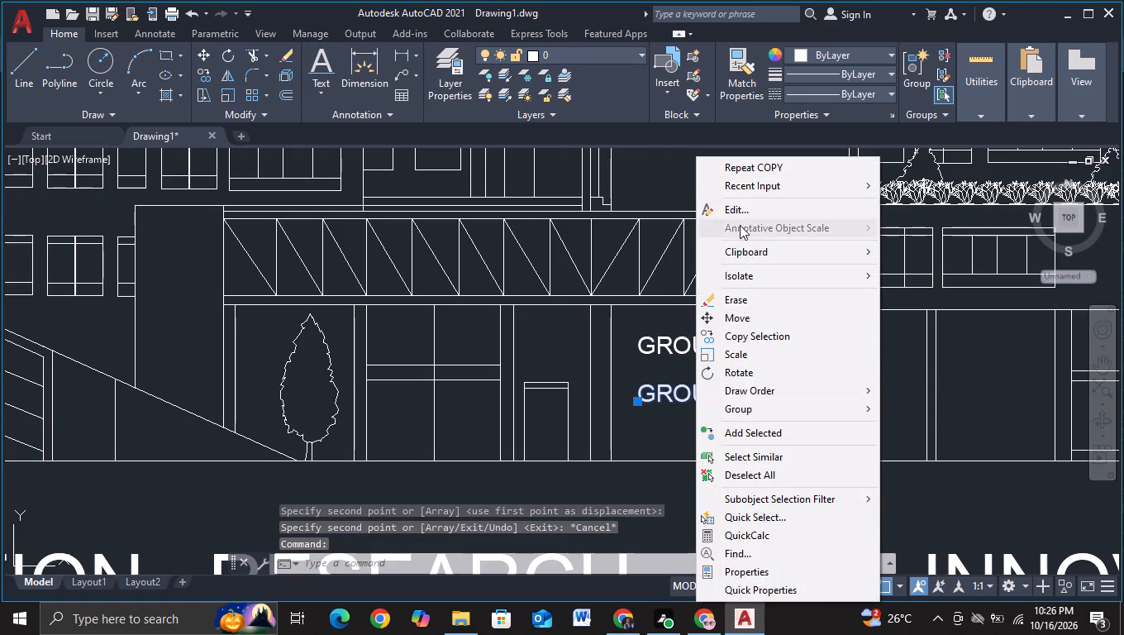
left_click(741, 217)
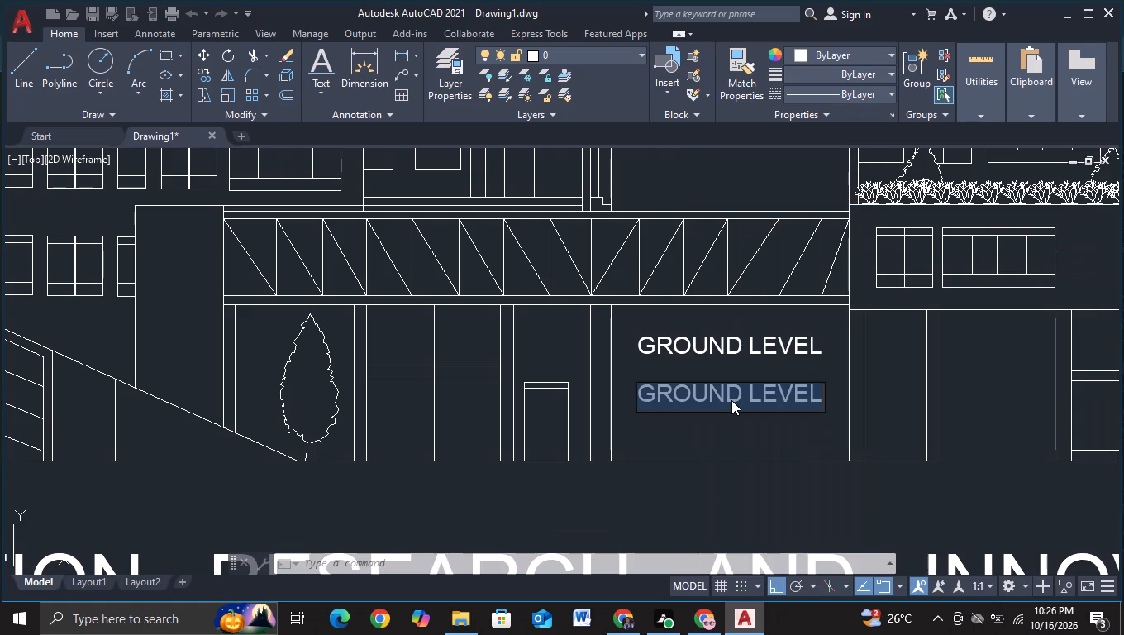
key("BackSpace")
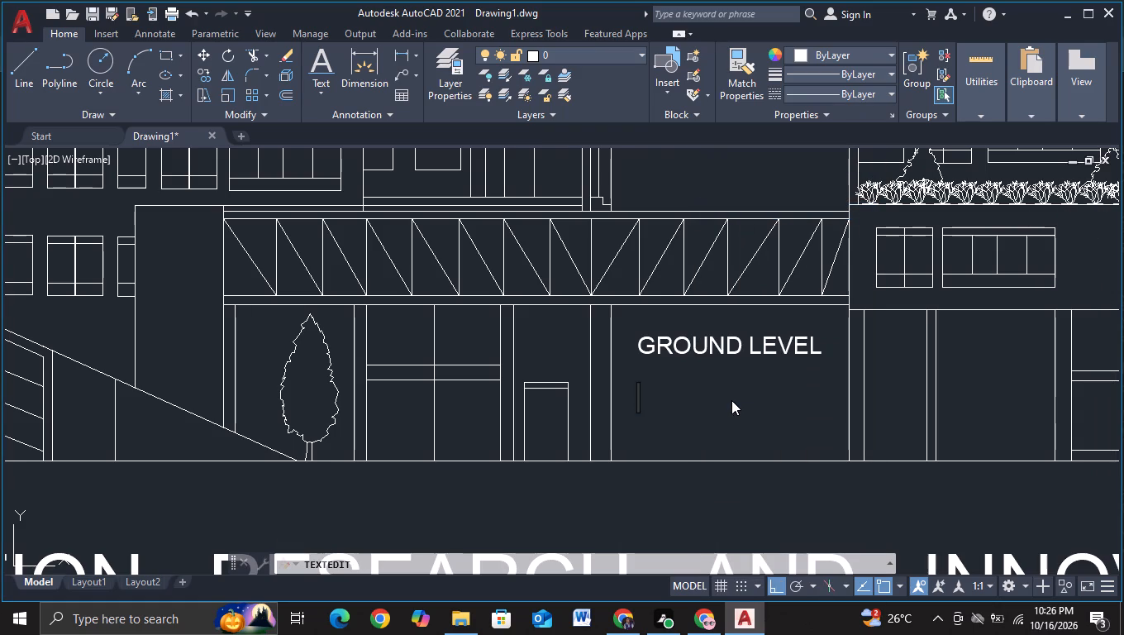
type("PUNLIC")
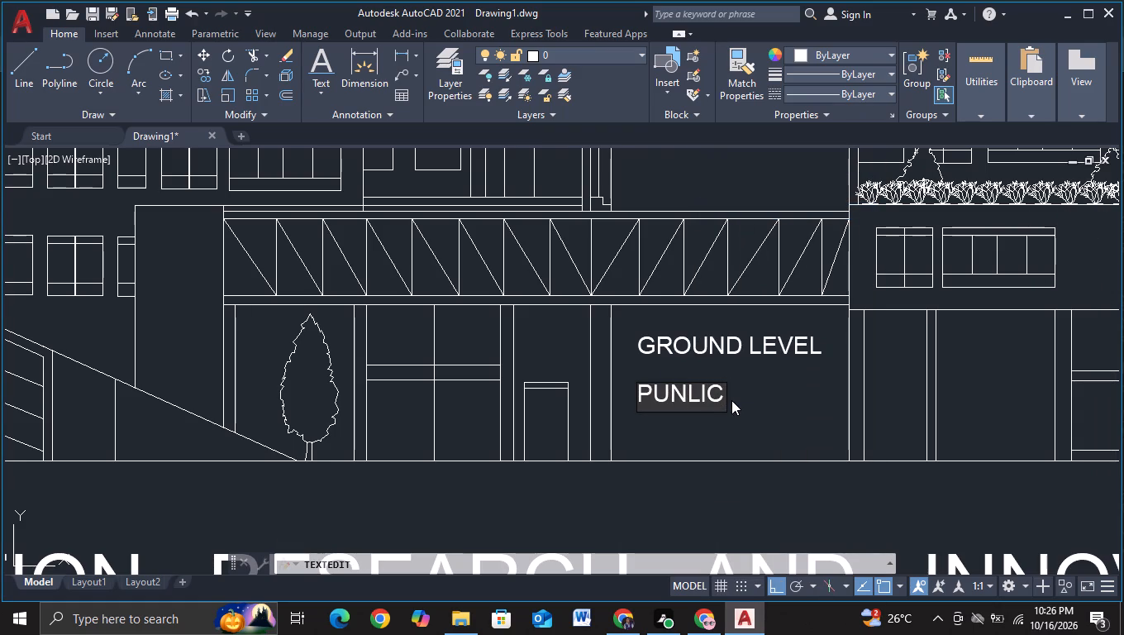
key("space")
key("BackSpace")
key("BackSpace")
key("BackSpace")
key("BackSpace")
key("BackSpace")
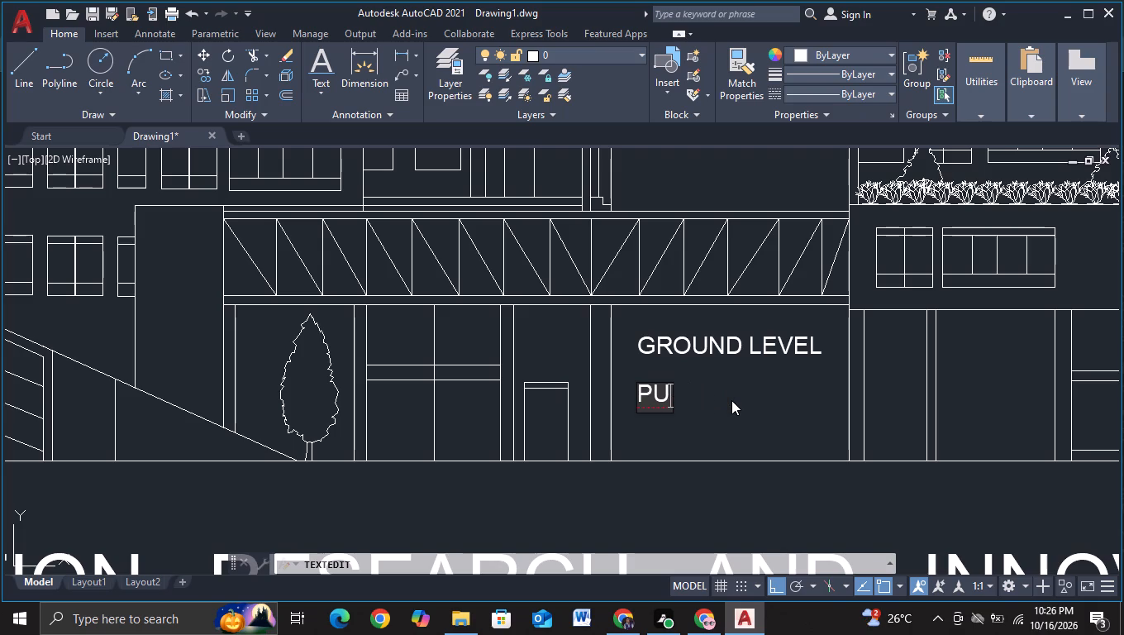
type("BLIC")
key("space")
key("space")
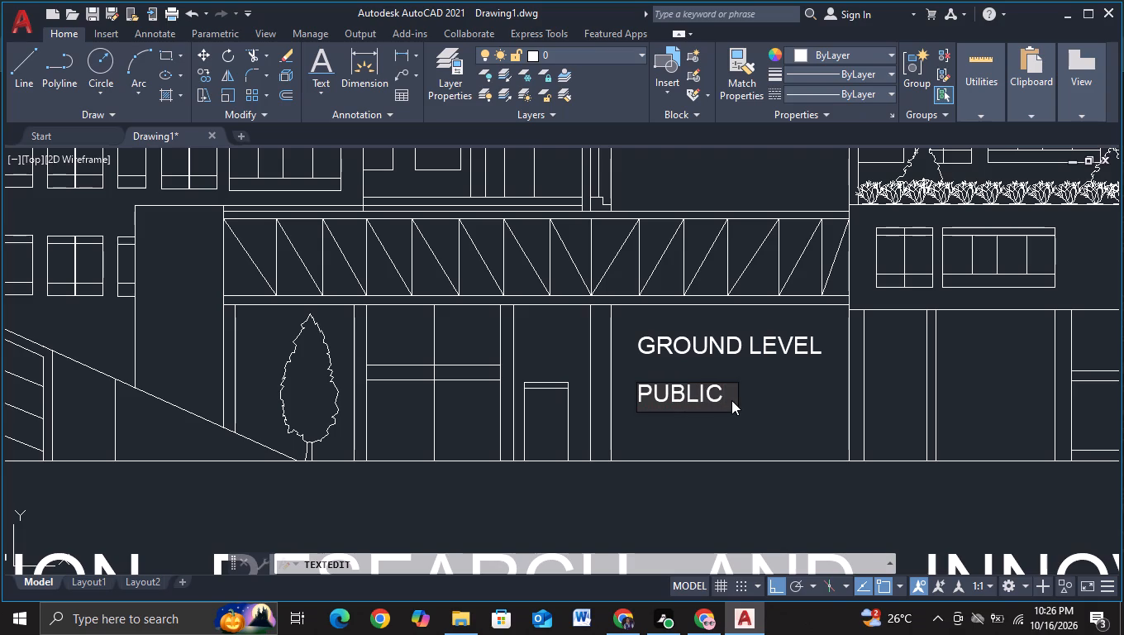
key("BackSpace")
key("BackSpace")
key("space")
type("A")
type("RCADE")
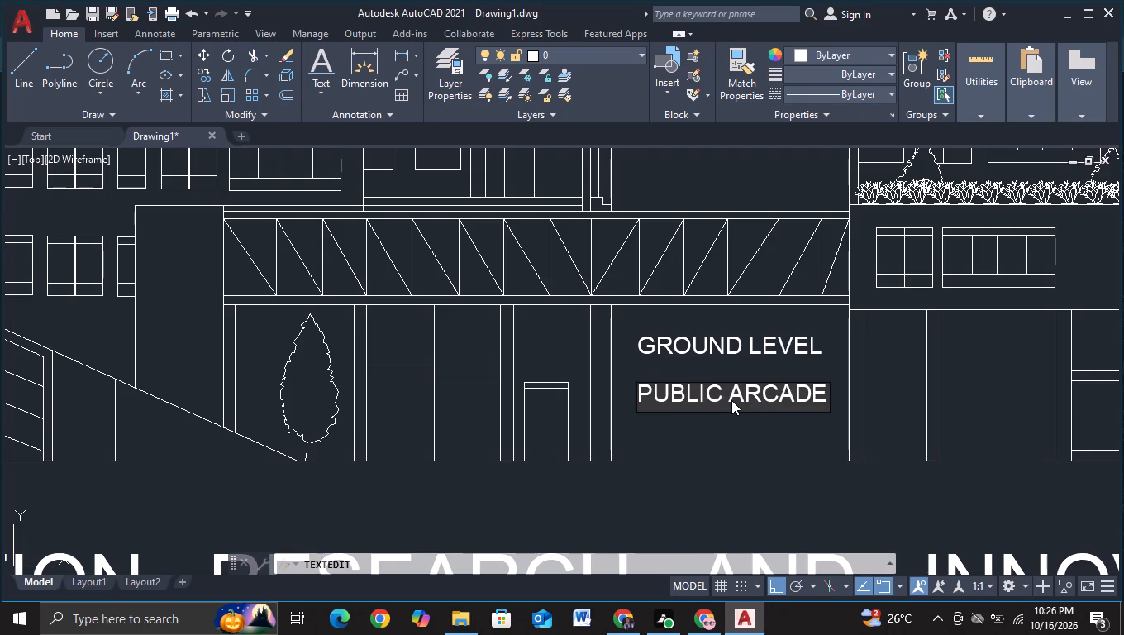
left_click(731, 429)
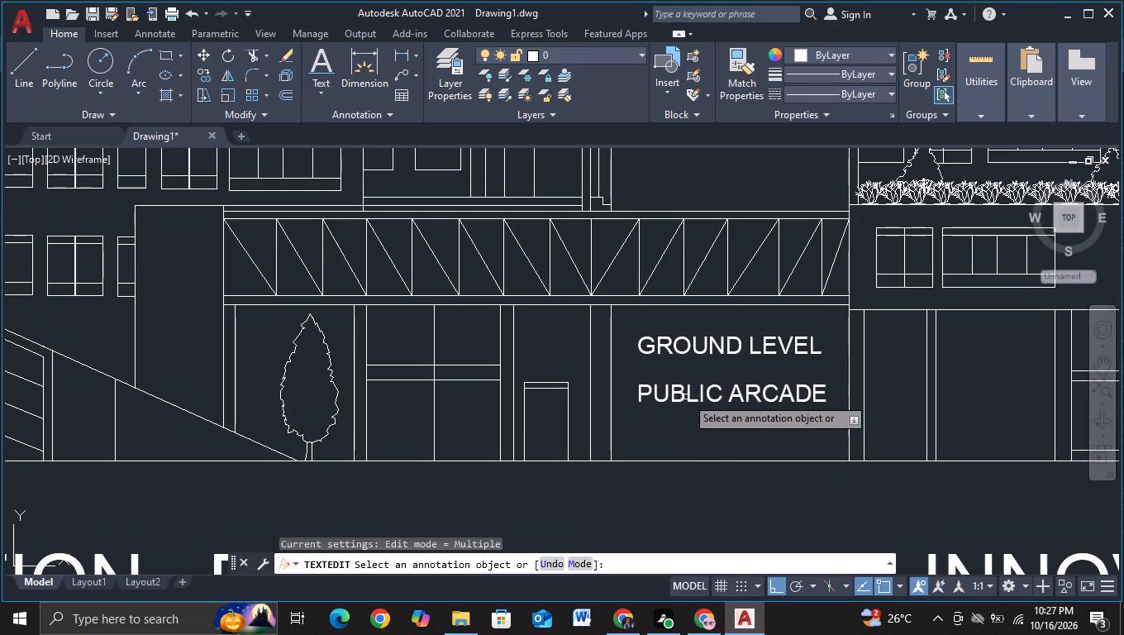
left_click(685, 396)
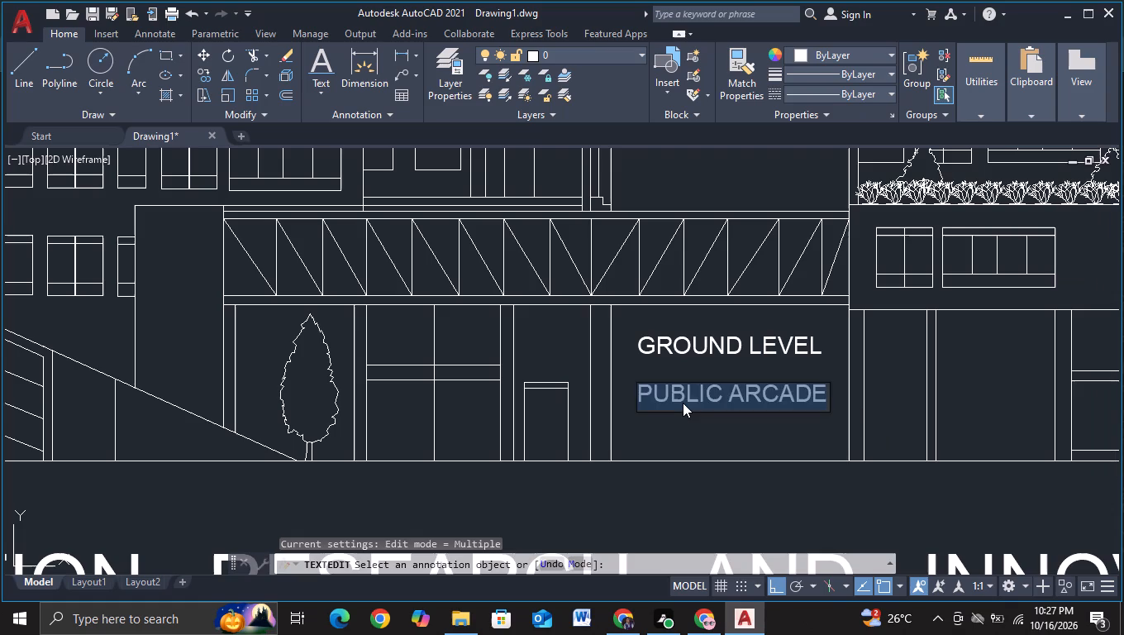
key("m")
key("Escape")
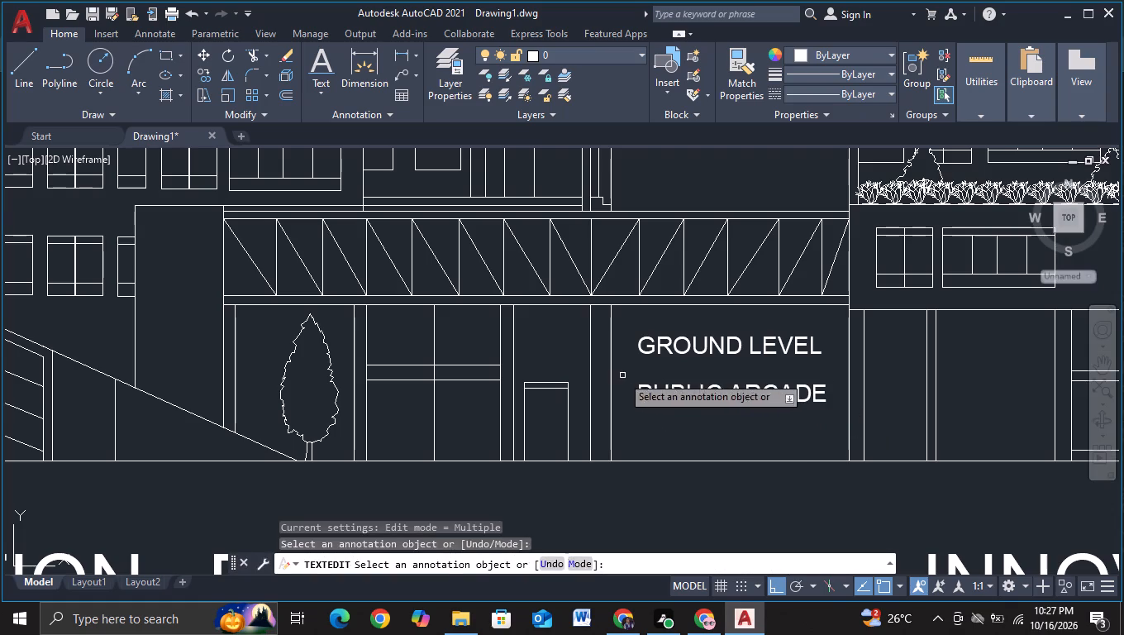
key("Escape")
Move the PUBLIC ARCADE text slightly straight up so it sits closer beneath GROUND LEVEL.
left_click_drag(625, 370, 627, 377)
left_click(838, 409)
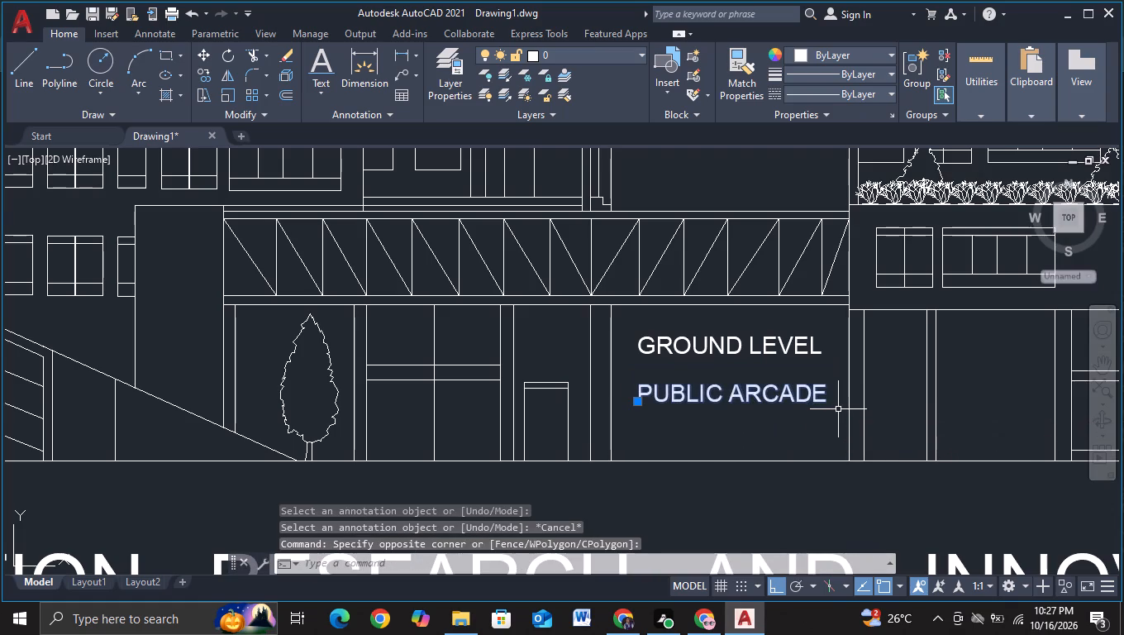
key("m")
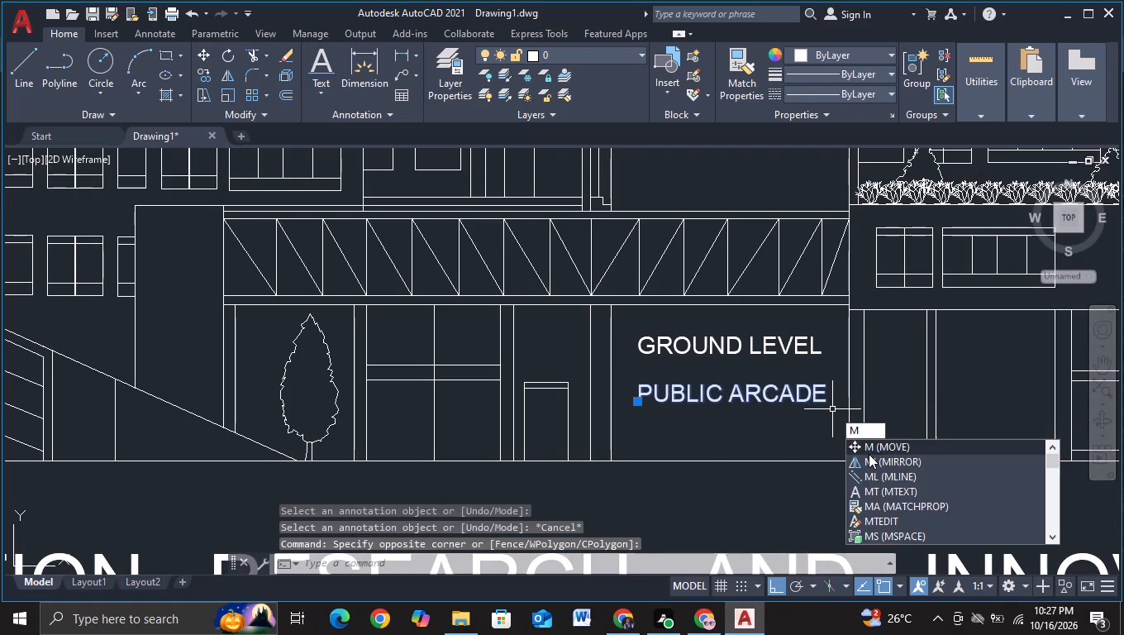
left_click(869, 444)
left_click(767, 400)
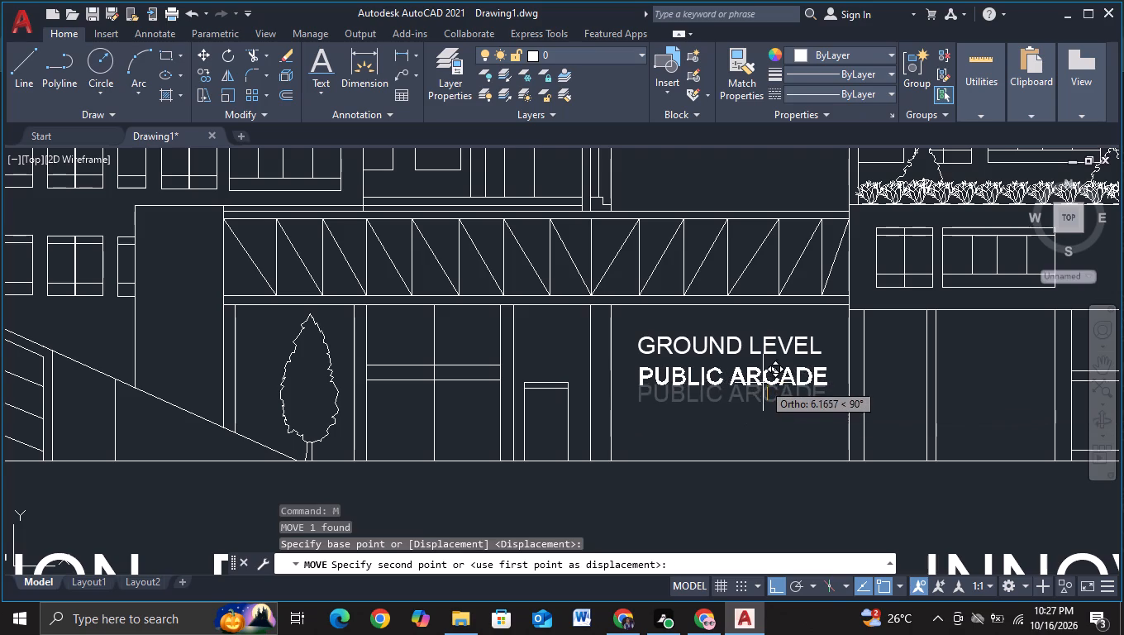
left_click(764, 389)
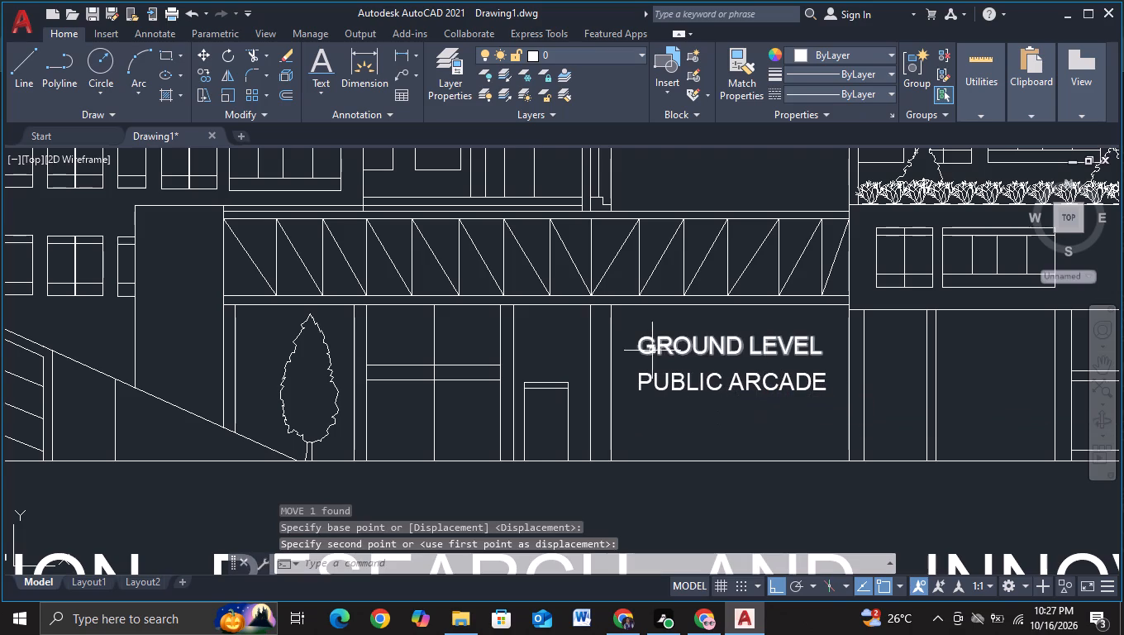
Move the GROUND LEVEL and PUBLIC ARCADE lines together about 5 units straight down in their bay.
left_click(627, 320)
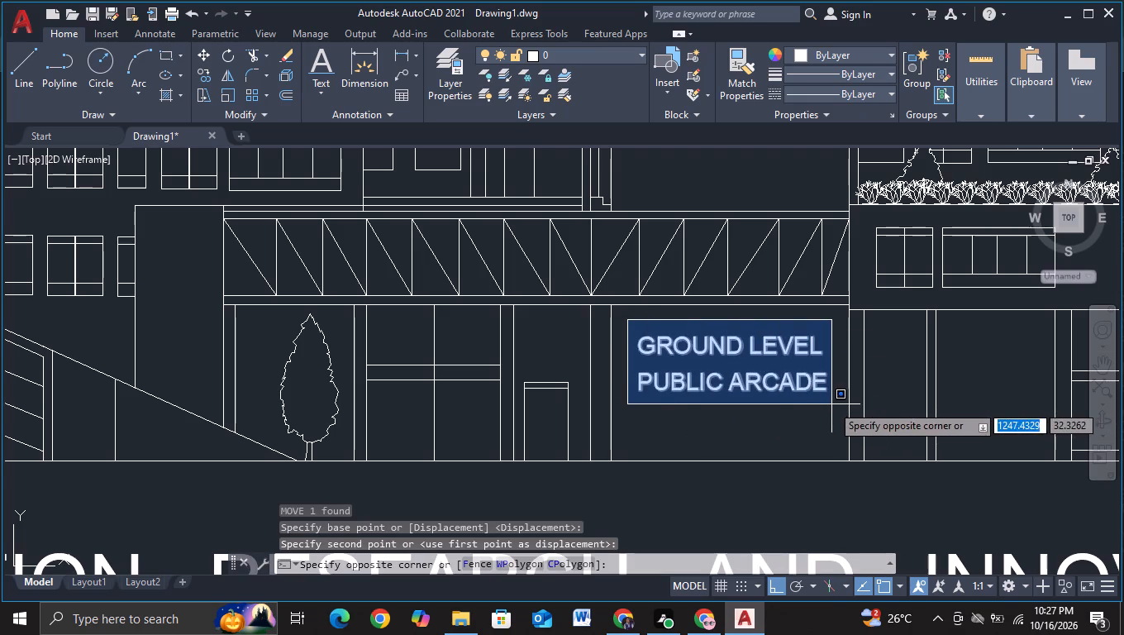
left_click(831, 404)
key("m")
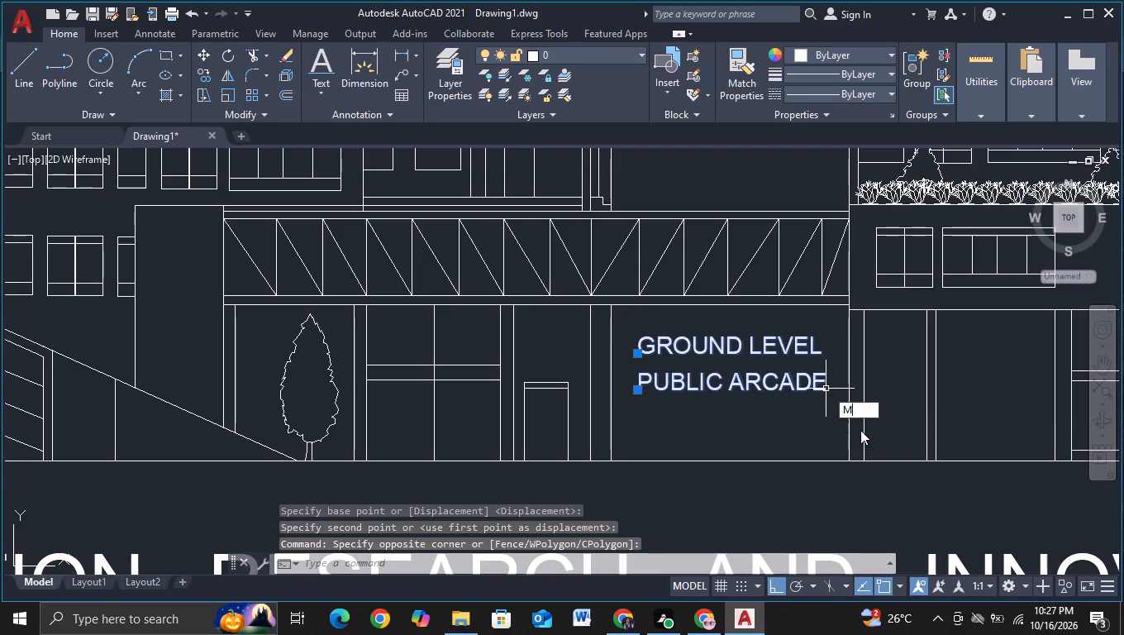
left_click(860, 427)
left_click(741, 376)
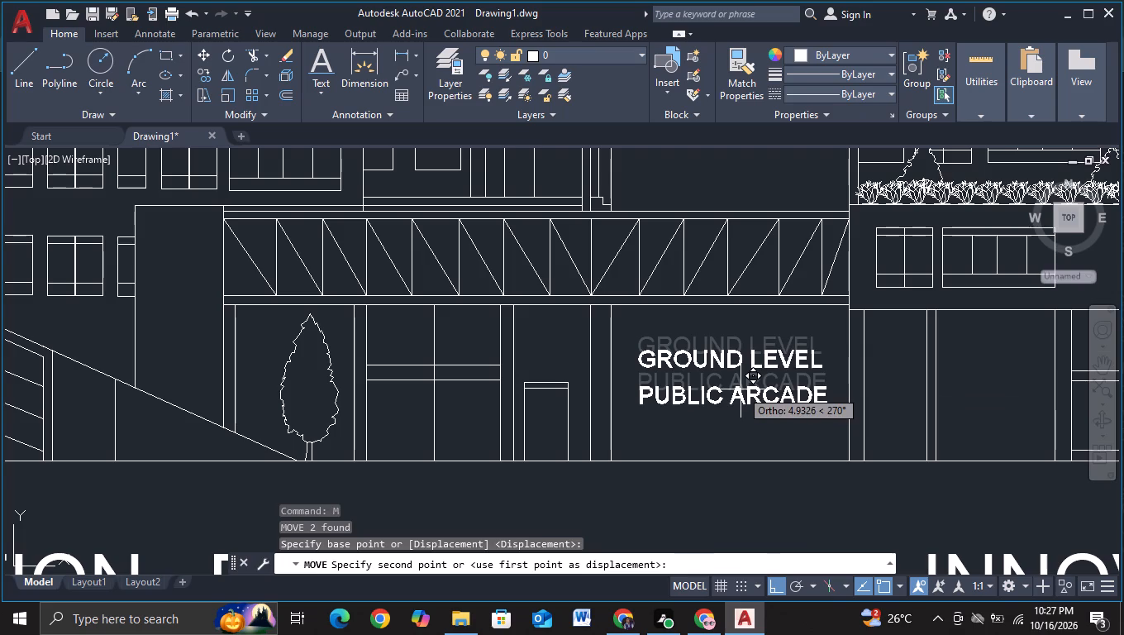
left_click(741, 389)
scroll(741, 389, "down", 2)
key("Escape")
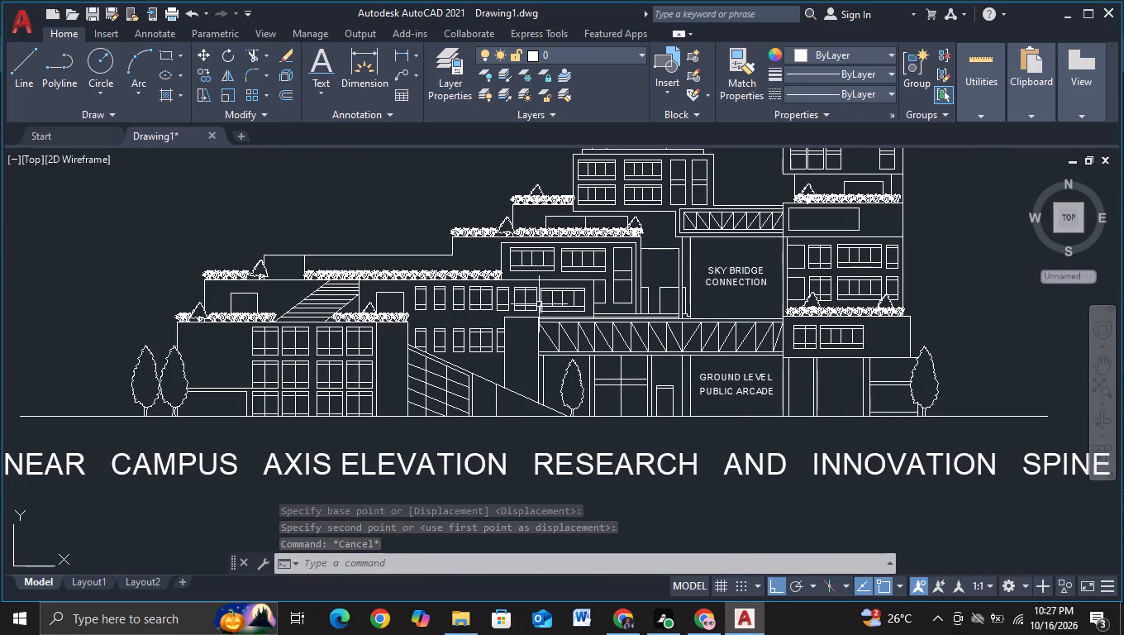
Draw a stepped three-segment leader line from just above the middle planted terrace, running left, up a short way, and left again.
middle_click_drag(401, 218, 518, 310)
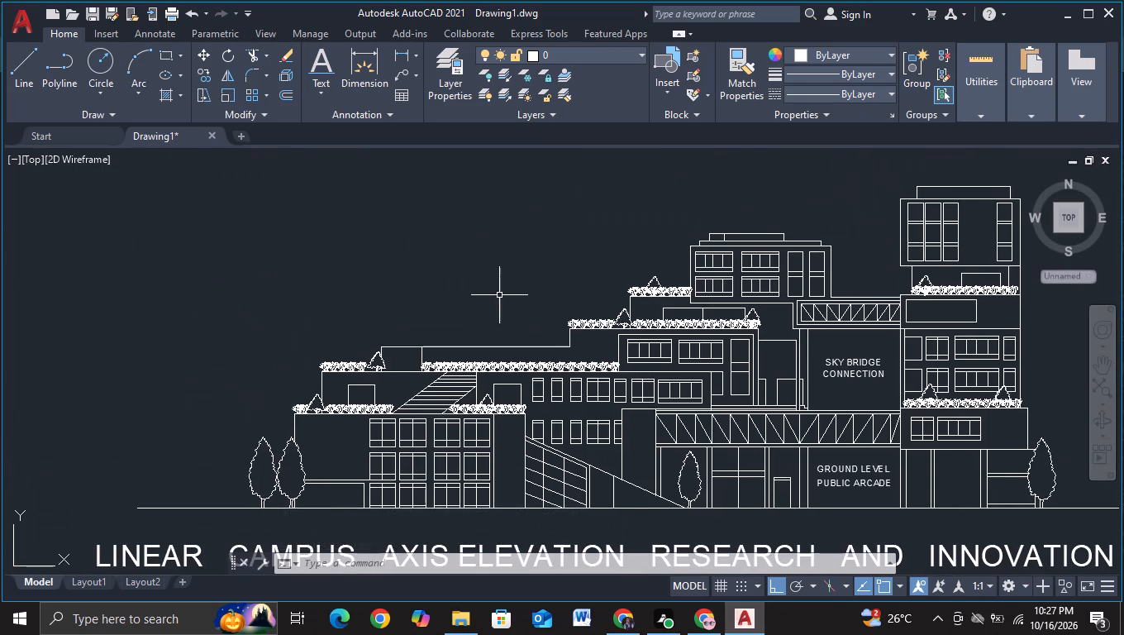
middle_click_drag(499, 297, 492, 269)
scroll(492, 281, "down", 1)
scroll(491, 284, "up", 1)
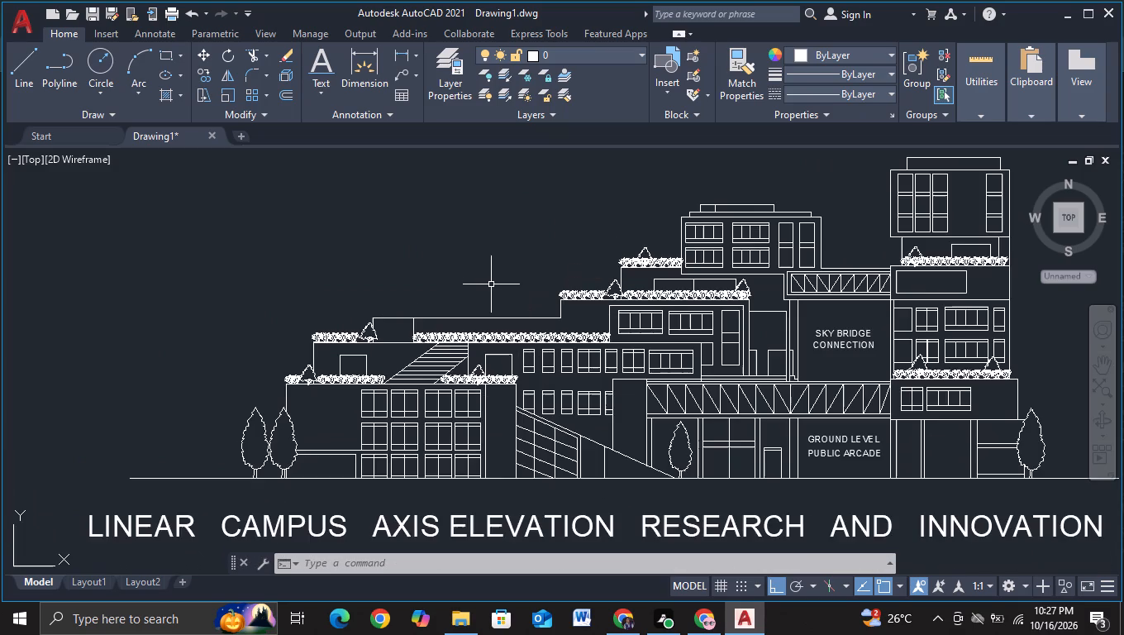
middle_click_drag(491, 284, 457, 271)
middle_click_drag(475, 263, 471, 255)
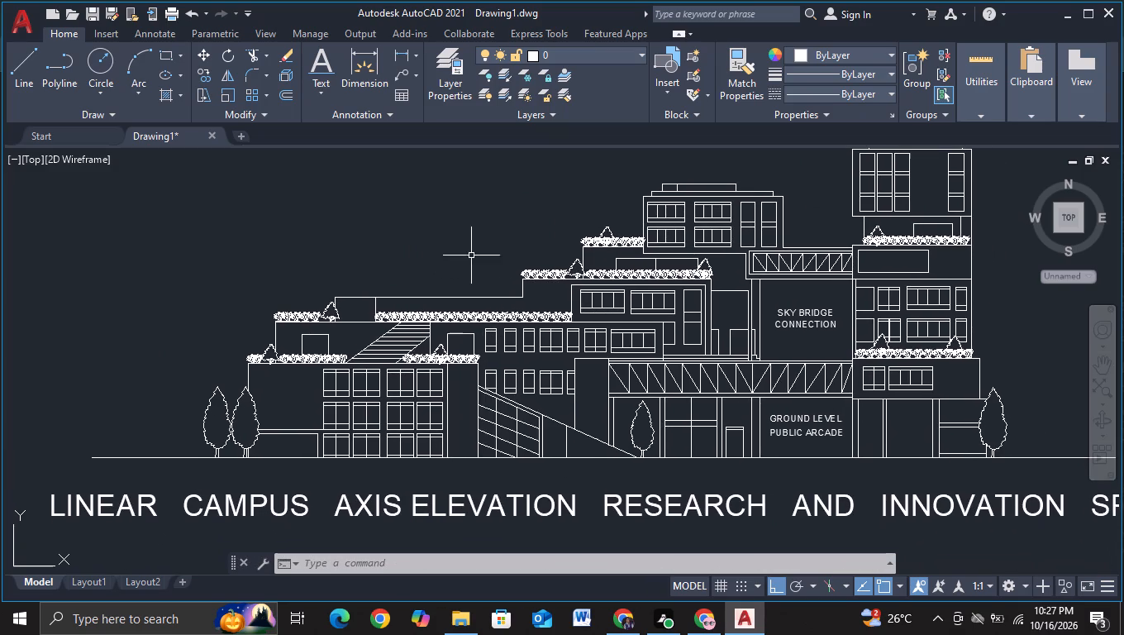
left_click(15, 88)
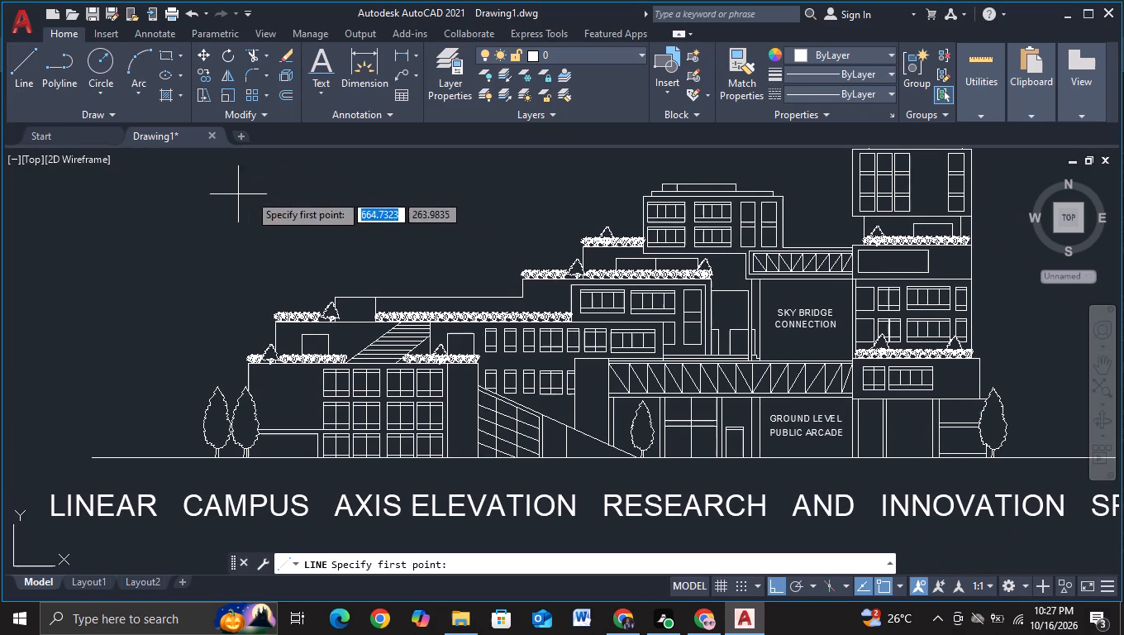
left_click(564, 252)
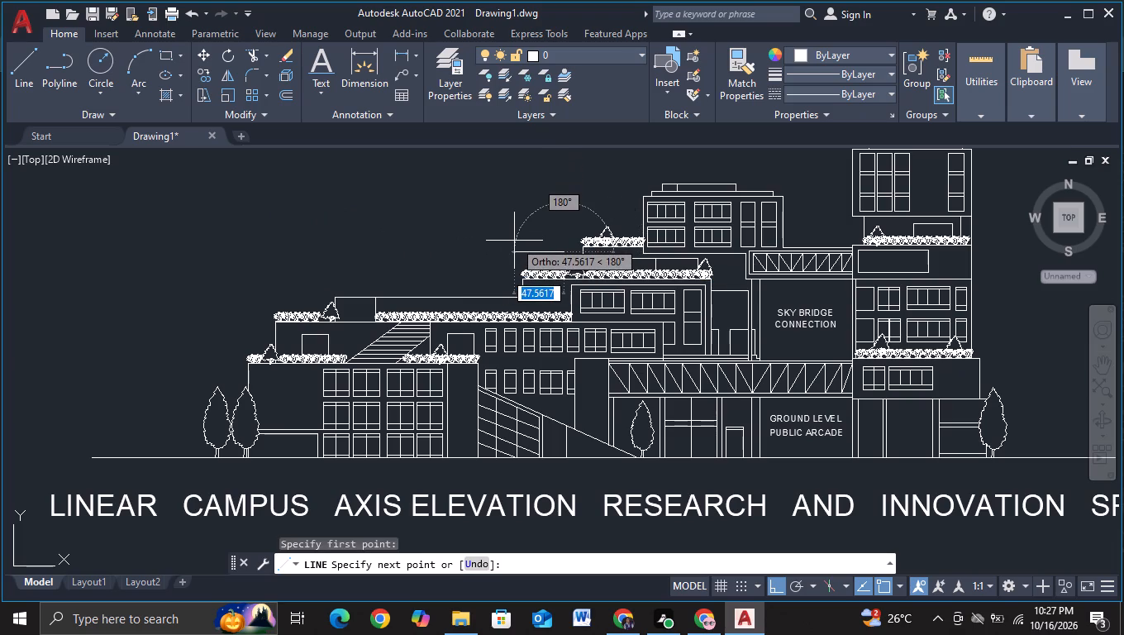
left_click(512, 250)
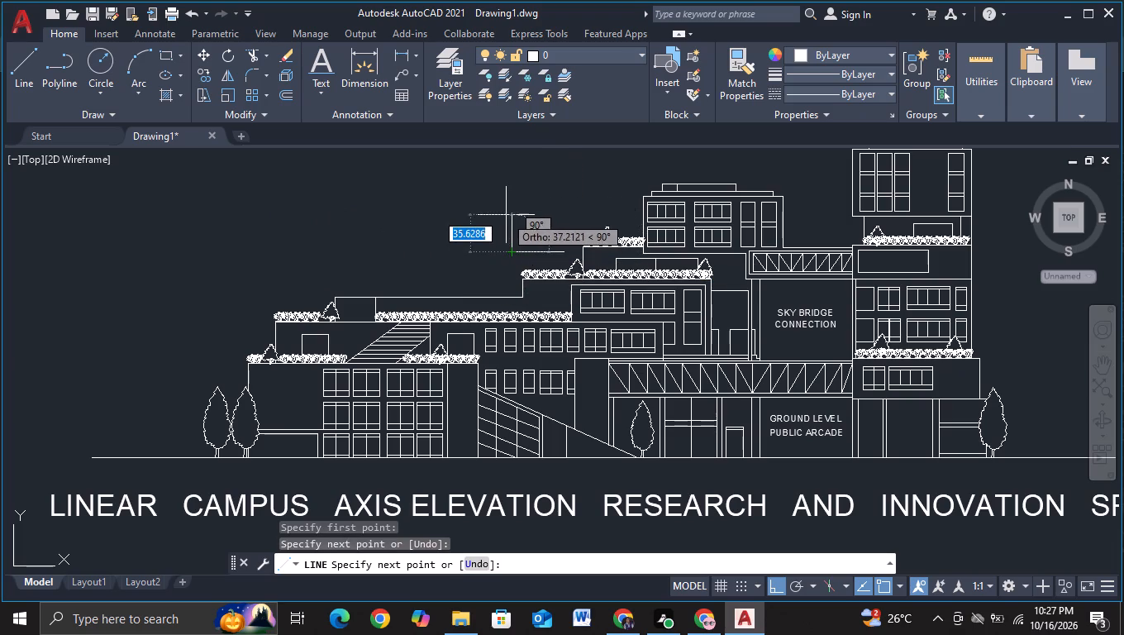
left_click(507, 227)
left_click(427, 235)
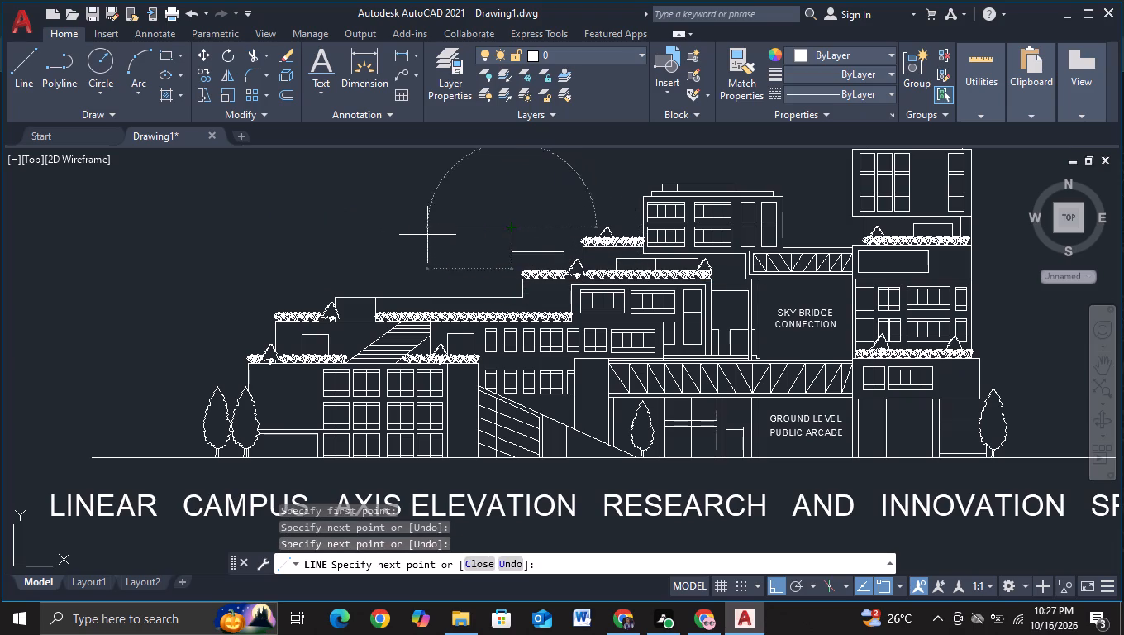
key("Escape")
Draw a second, longer stepped leader line above the first, starting beside the upper-floor block and running left, up, and left.
left_click(21, 87)
middle_click_drag(493, 221, 446, 279)
scroll(522, 246, "up", 1)
left_click(609, 265)
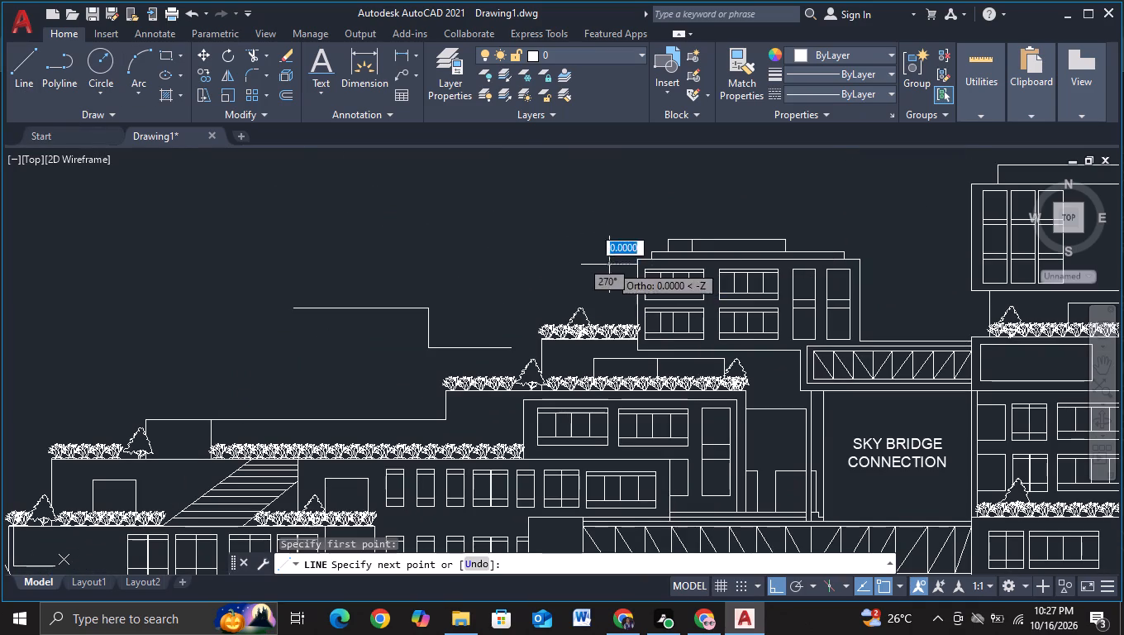
left_click(538, 245)
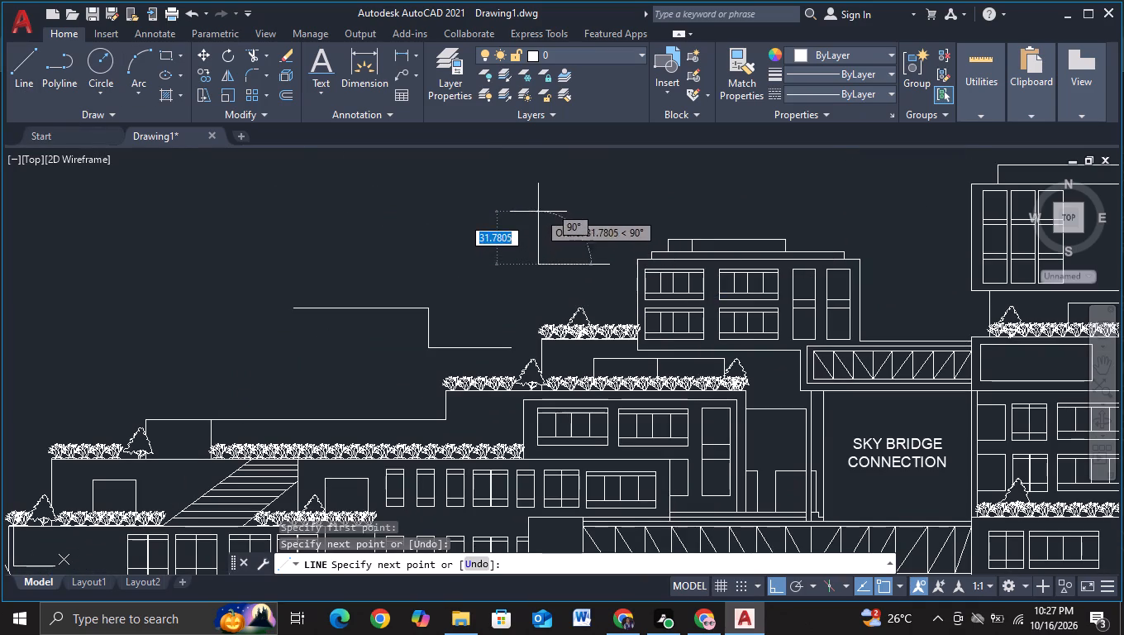
left_click(534, 219)
left_click(345, 214)
key("Escape")
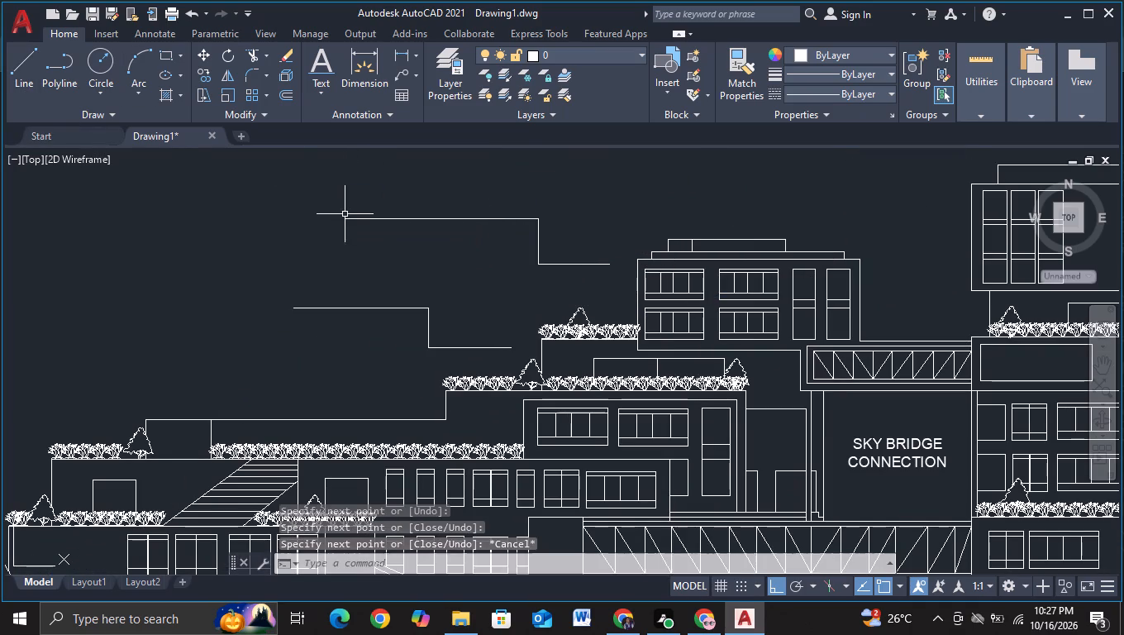
middle_click_drag(131, 219, 407, 219)
key("Escape")
Copy the GROUND LEVEL text to two spots, one just below and left of each stepped leader line's left end.
scroll(410, 248, "down", 2)
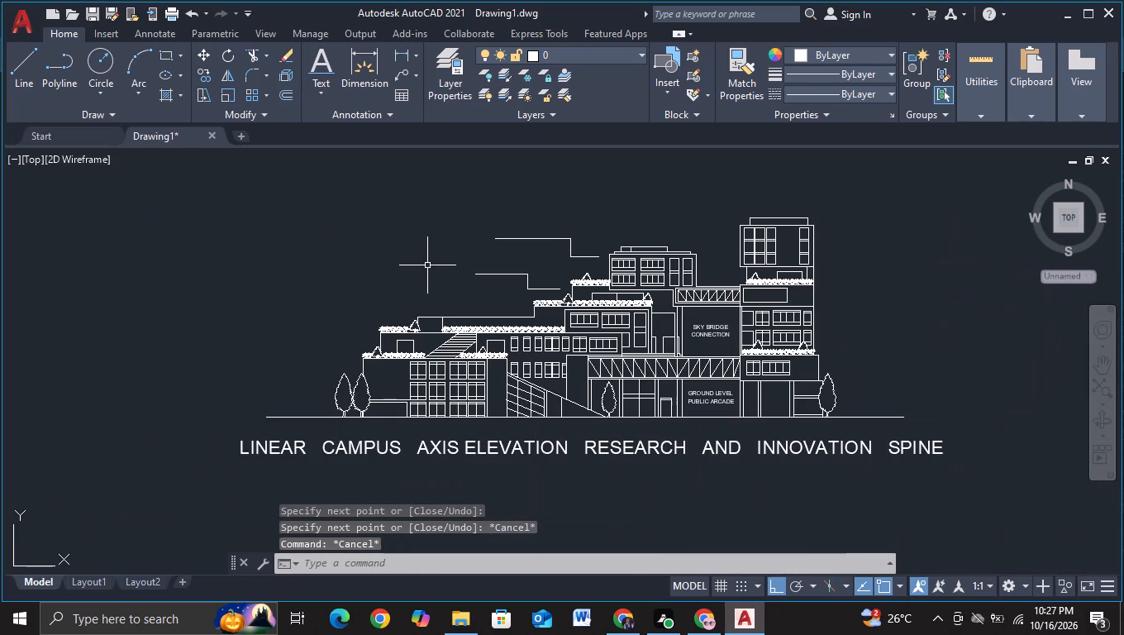
middle_click_drag(427, 265, 410, 236)
scroll(628, 403, "up", 1)
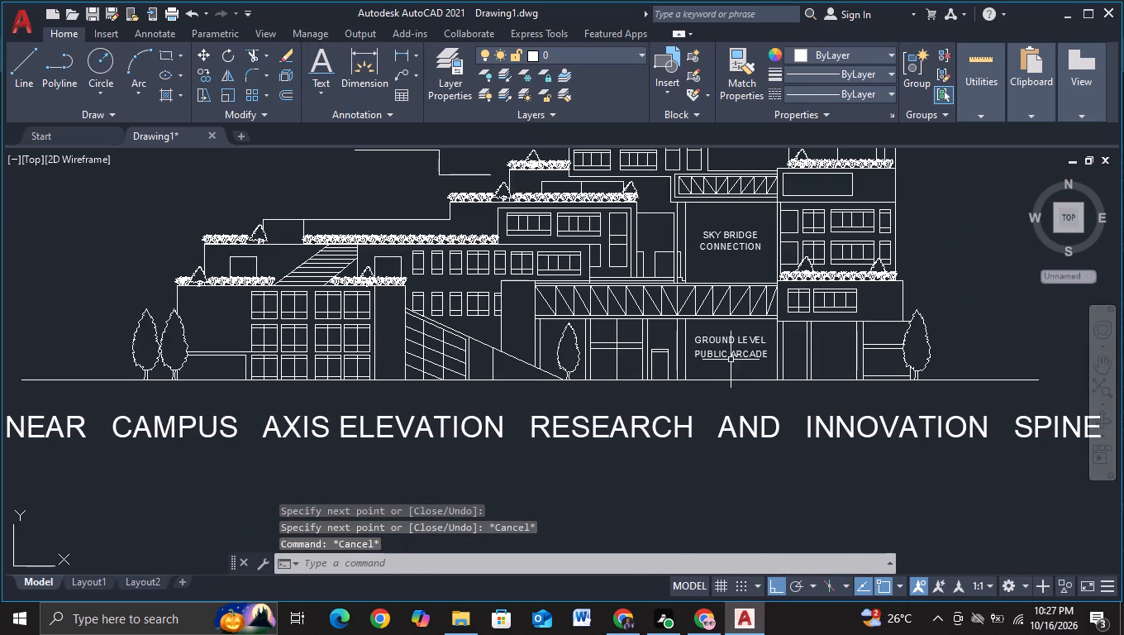
left_click(731, 342)
key("c")
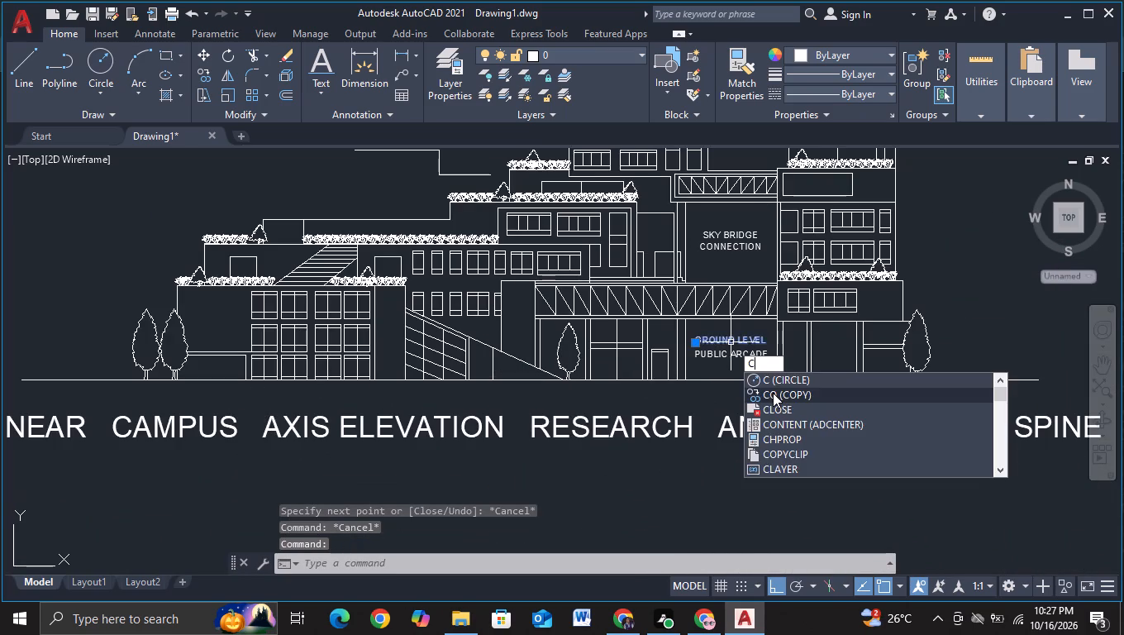
left_click(773, 393)
left_click(731, 337)
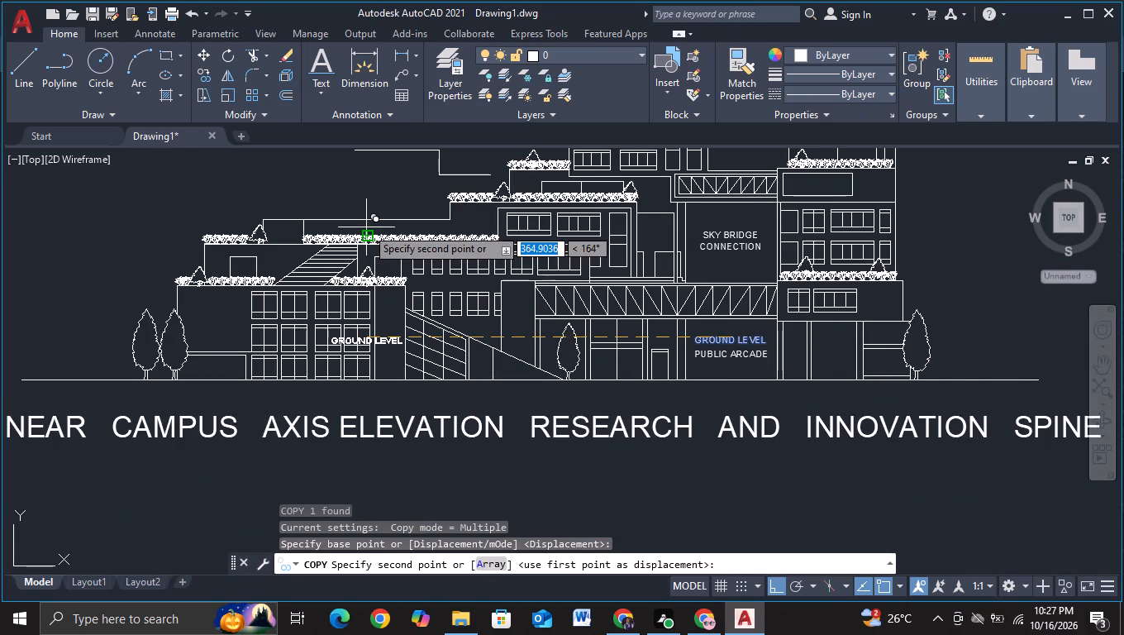
key("F8")
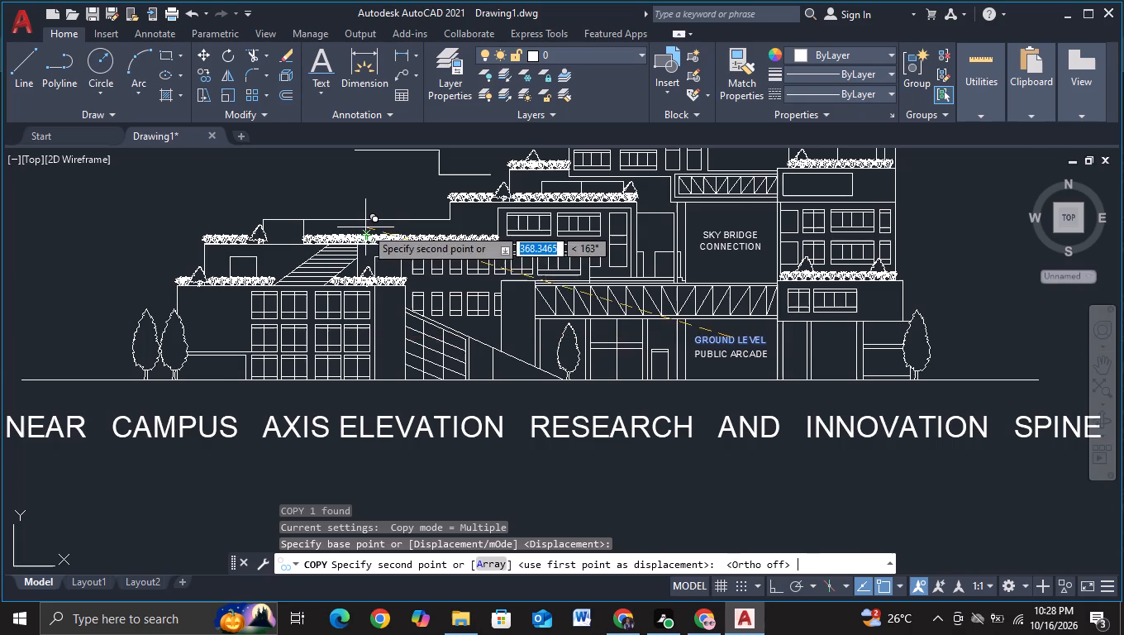
scroll(365, 227, "up", 1)
middle_click_drag(366, 203, 445, 446)
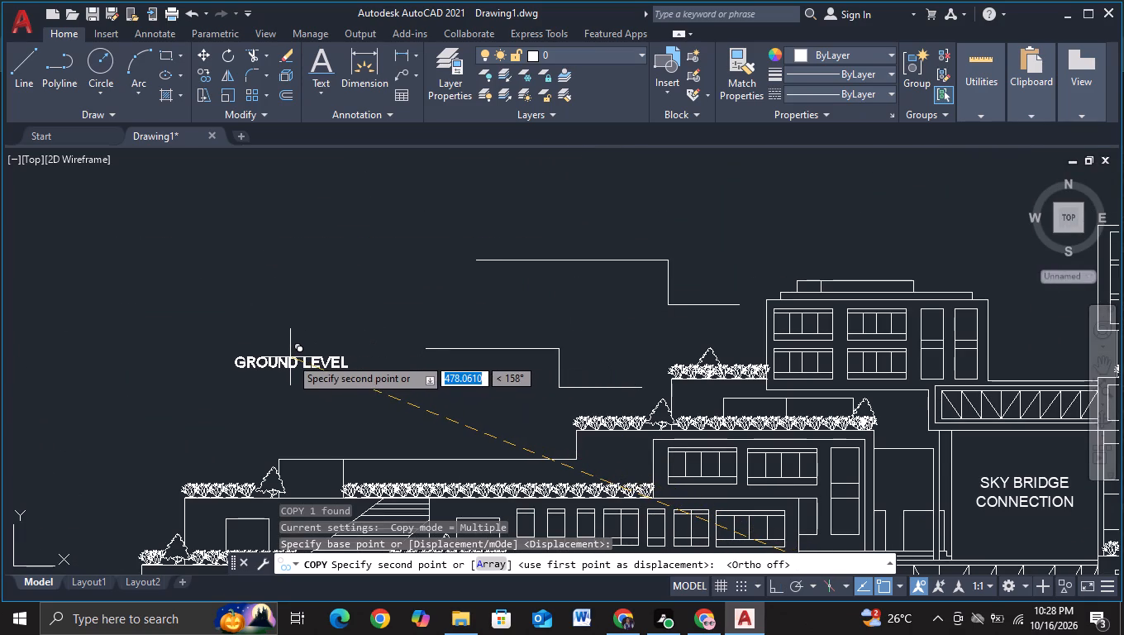
left_click(279, 357)
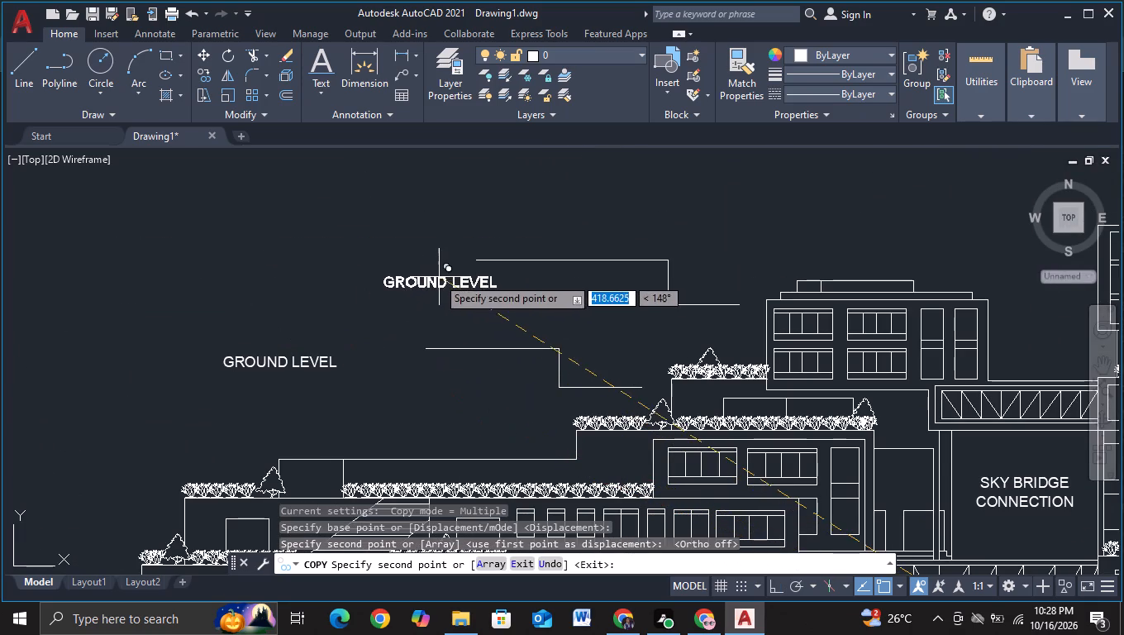
left_click(436, 276)
key("Escape")
Reword the lower GROUND LEVEL copy as STEPPED COLLABORATION TERRACE, with three spaces between the words.
left_click(310, 365)
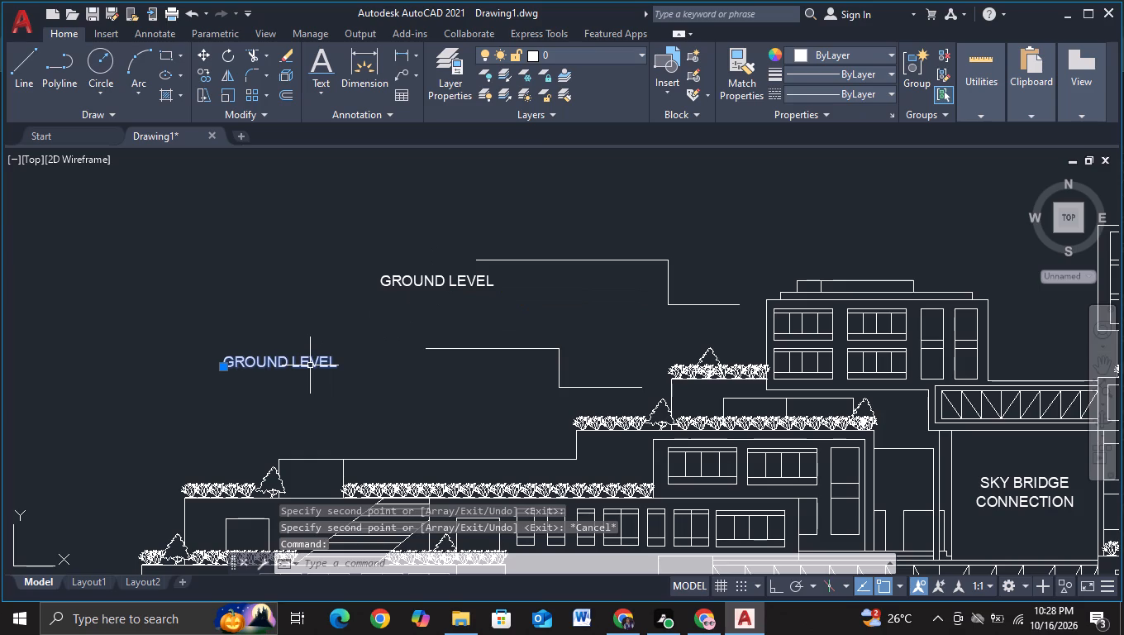
key("BackSpace")
right_click(310, 365)
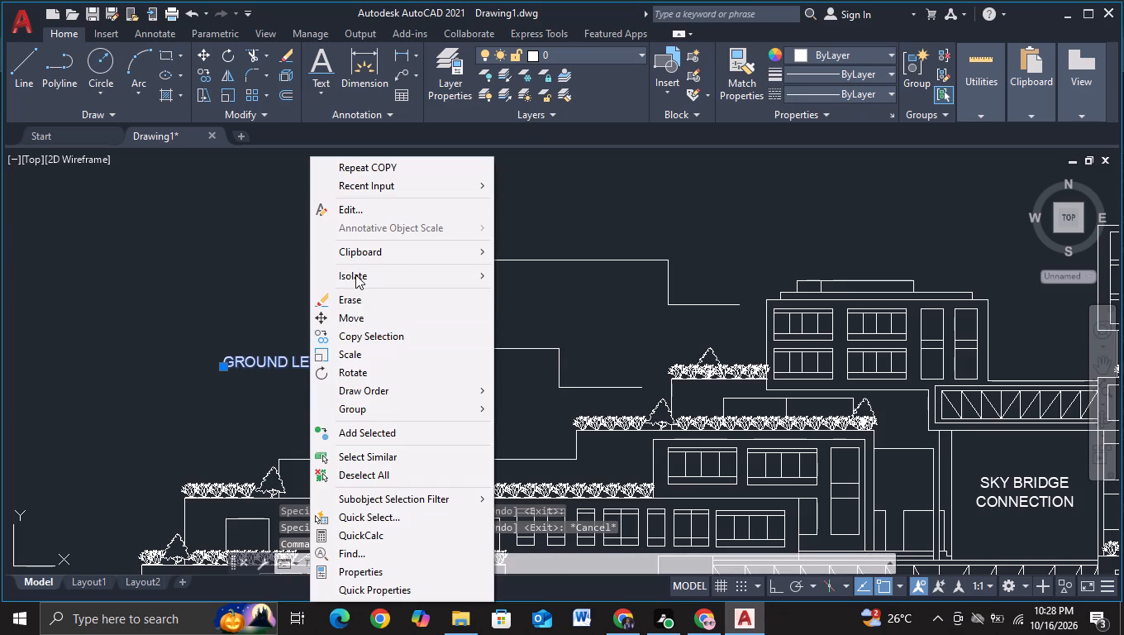
left_click(364, 218)
key("BackSpace")
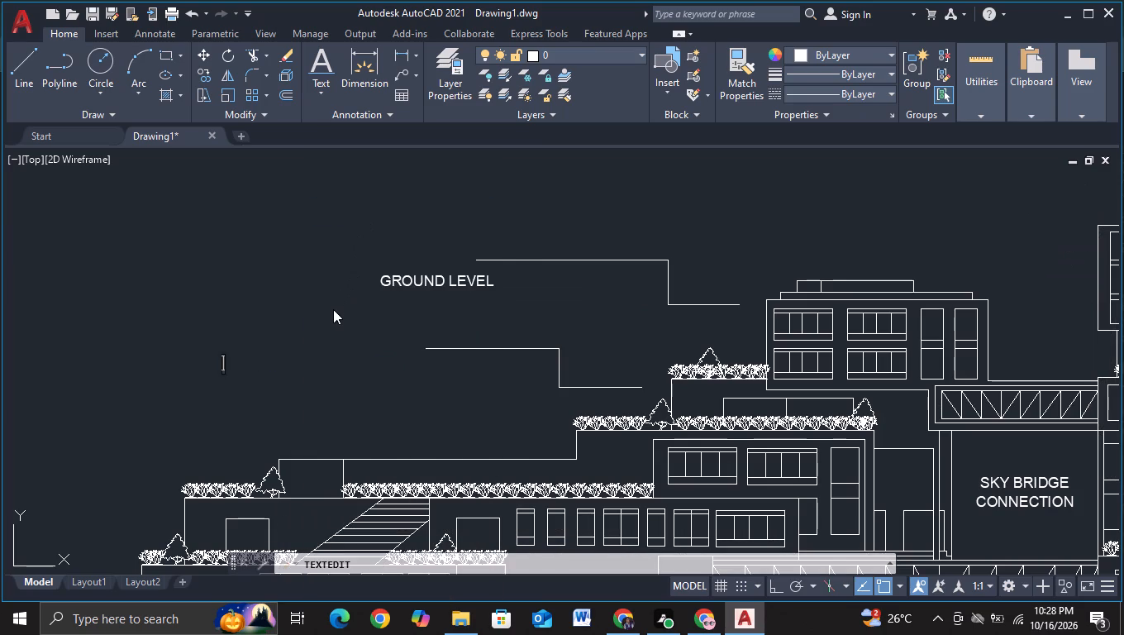
key("s")
type("TE")
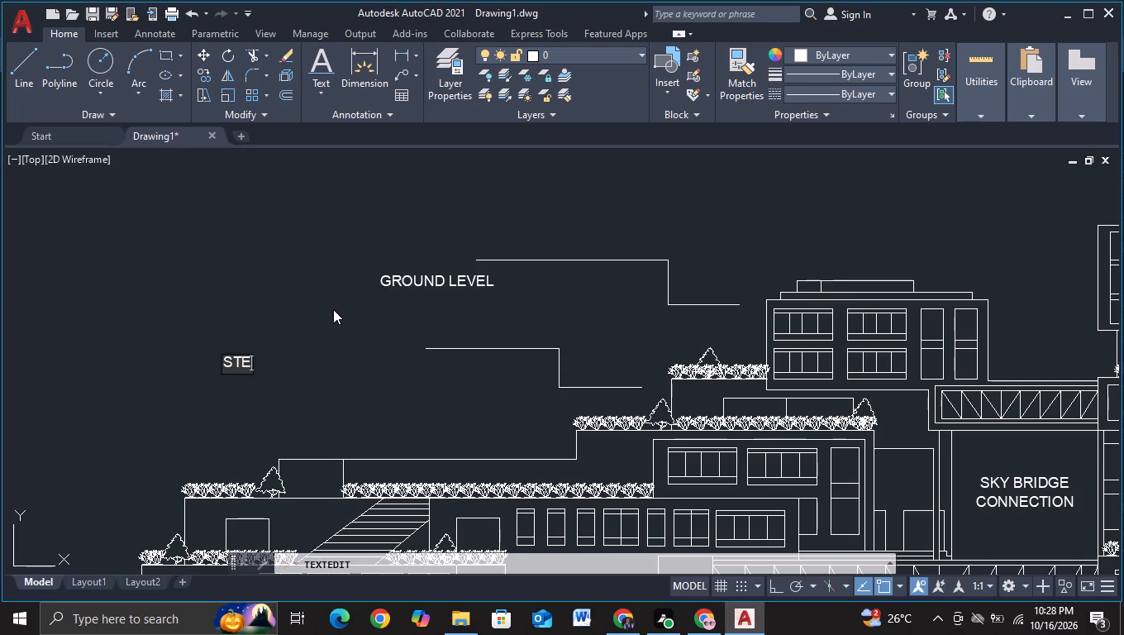
type("PPED")
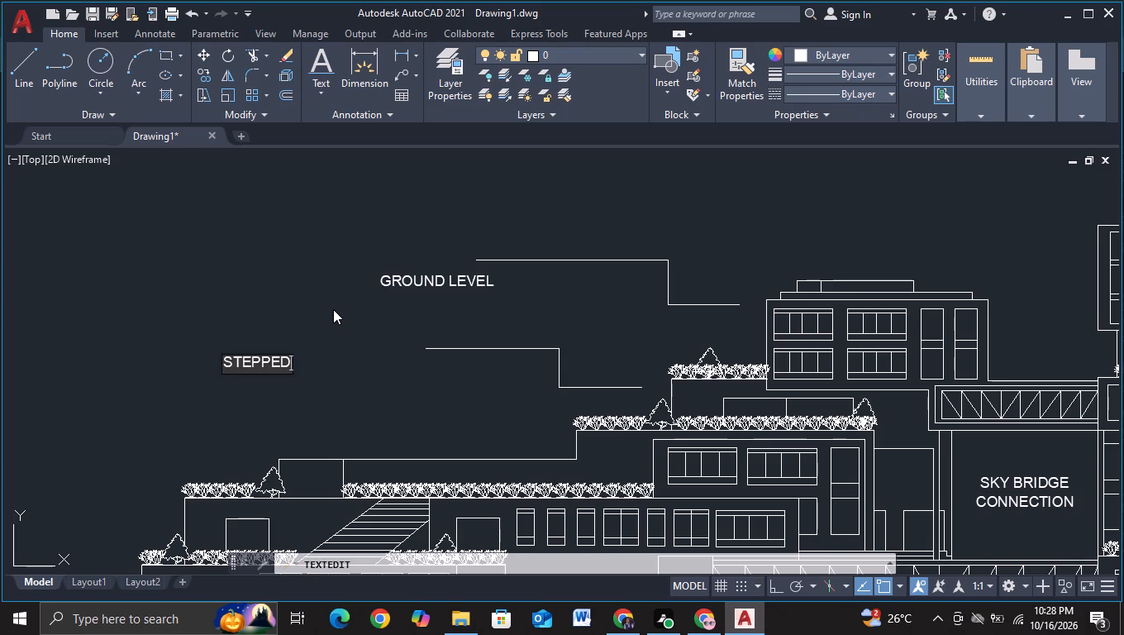
key("space")
key("space")
key("space")
type("CO")
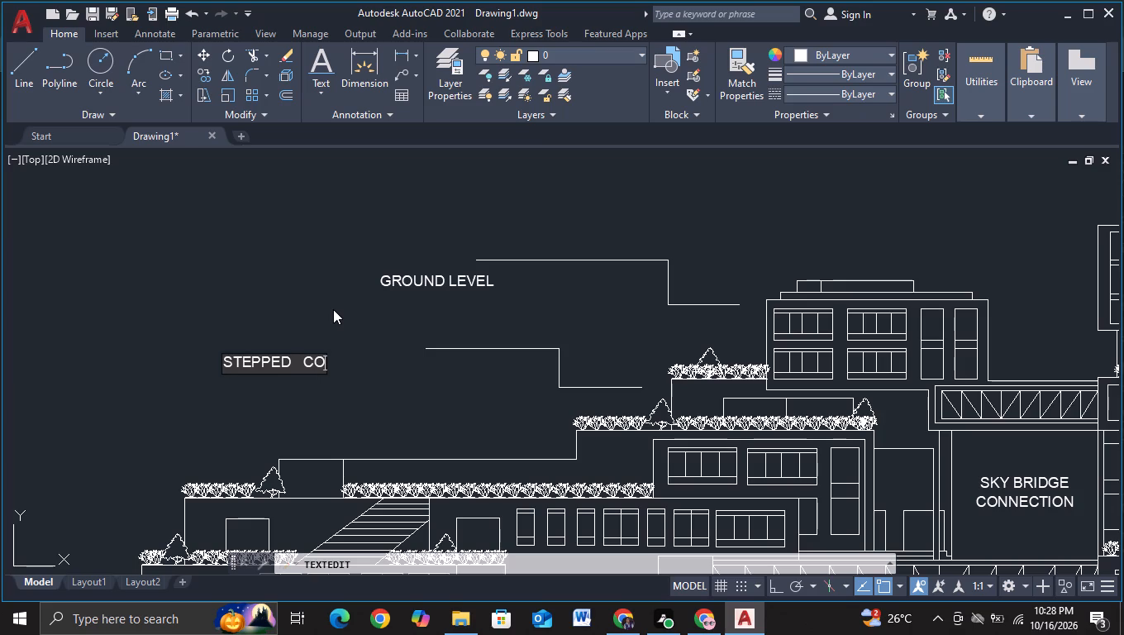
type("LLA")
type("BORATION")
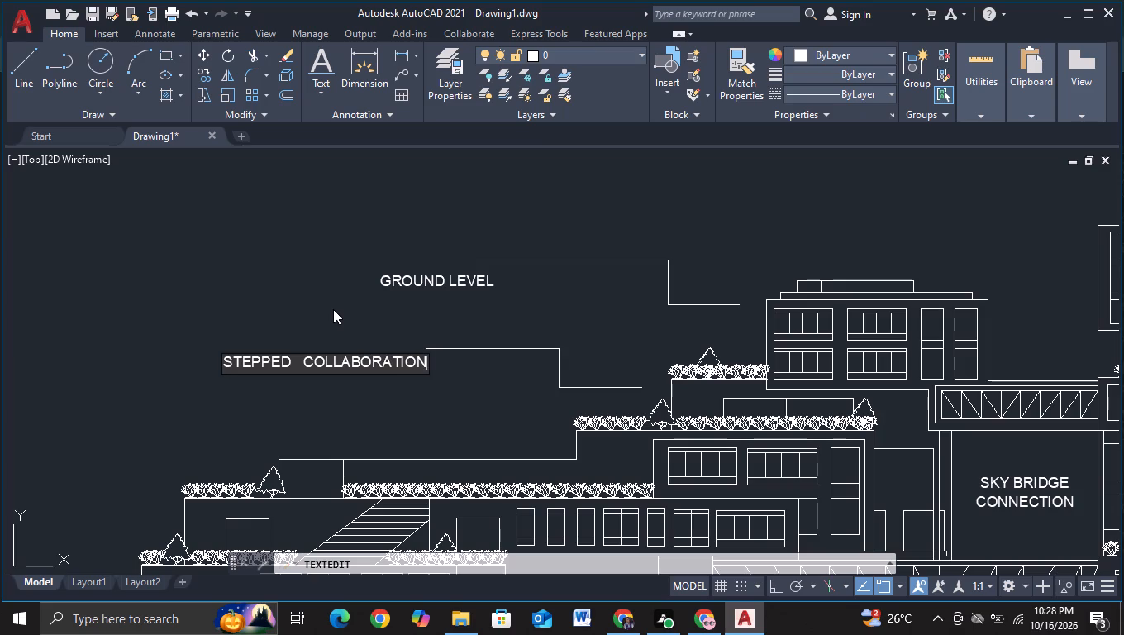
key("Down")
key("Down")
key("Down")
key("space")
key("BackSpace")
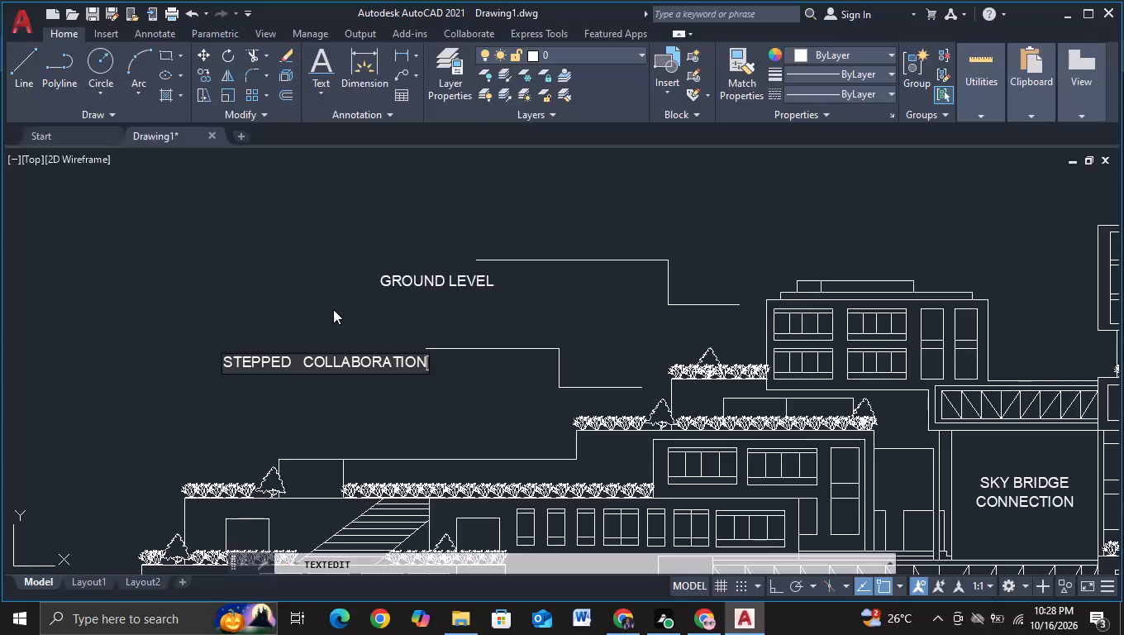
key("space")
key("space")
key("space")
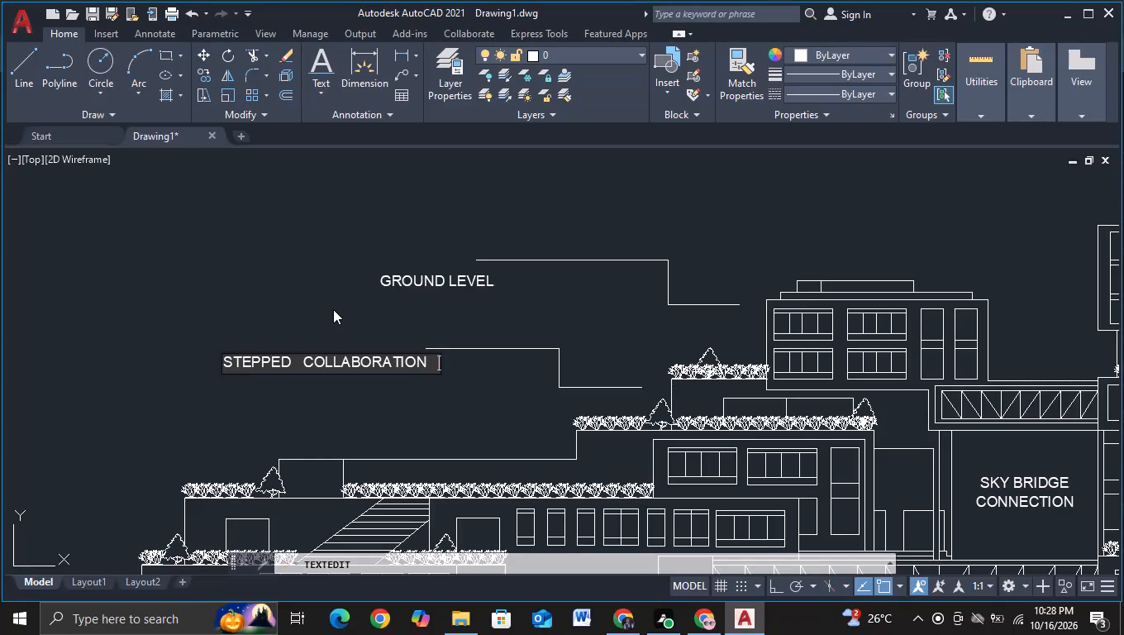
key("t")
key("e")
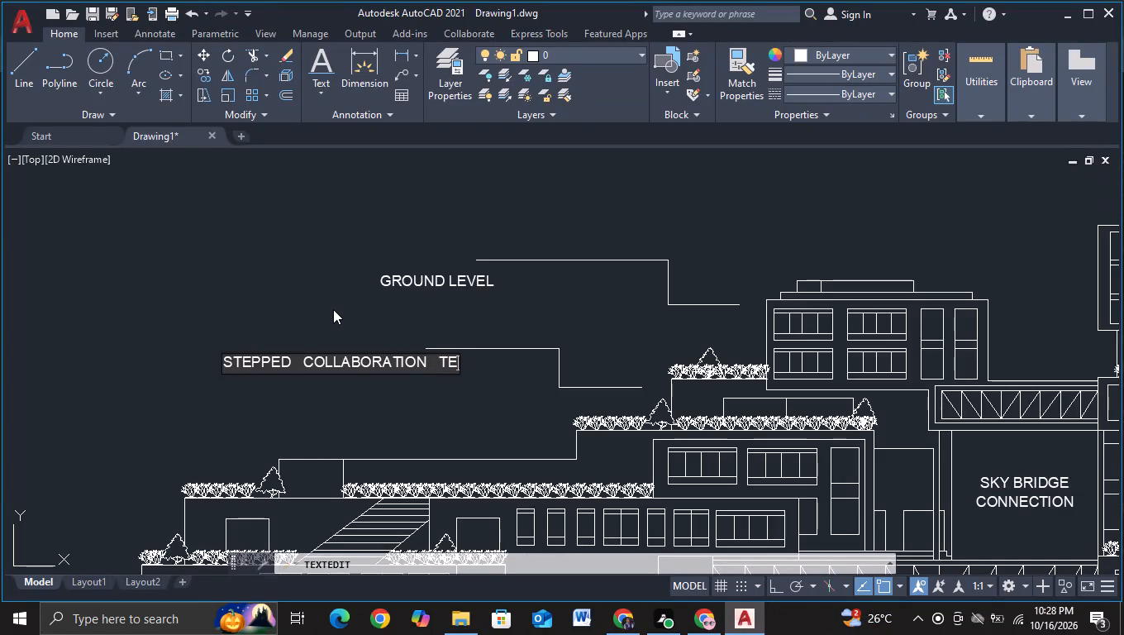
type("RRACE")
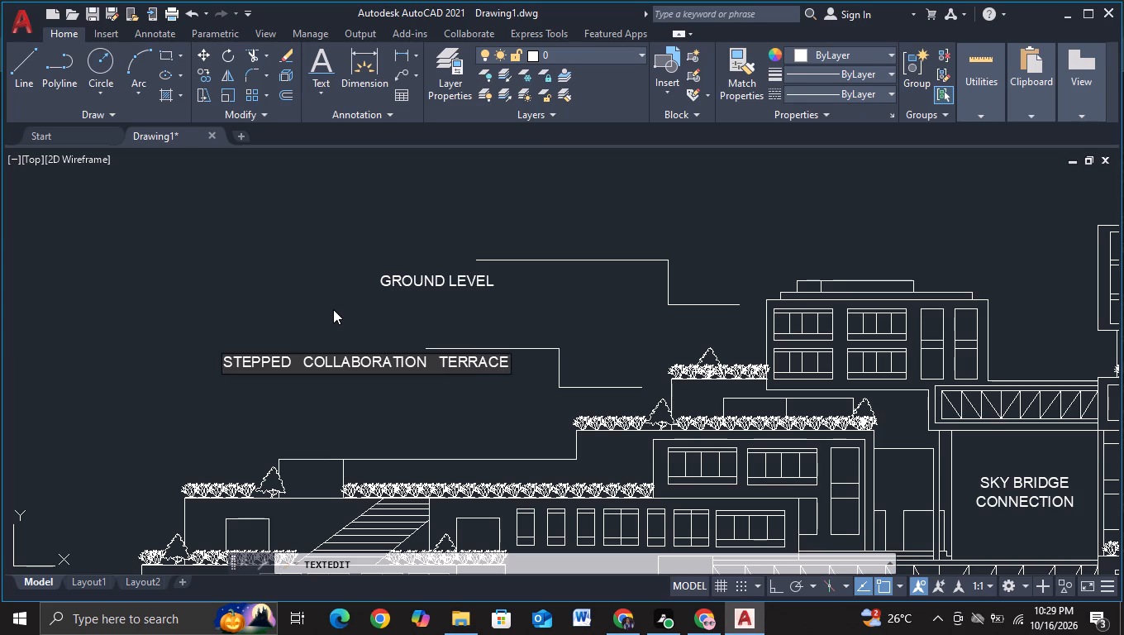
left_click(443, 395)
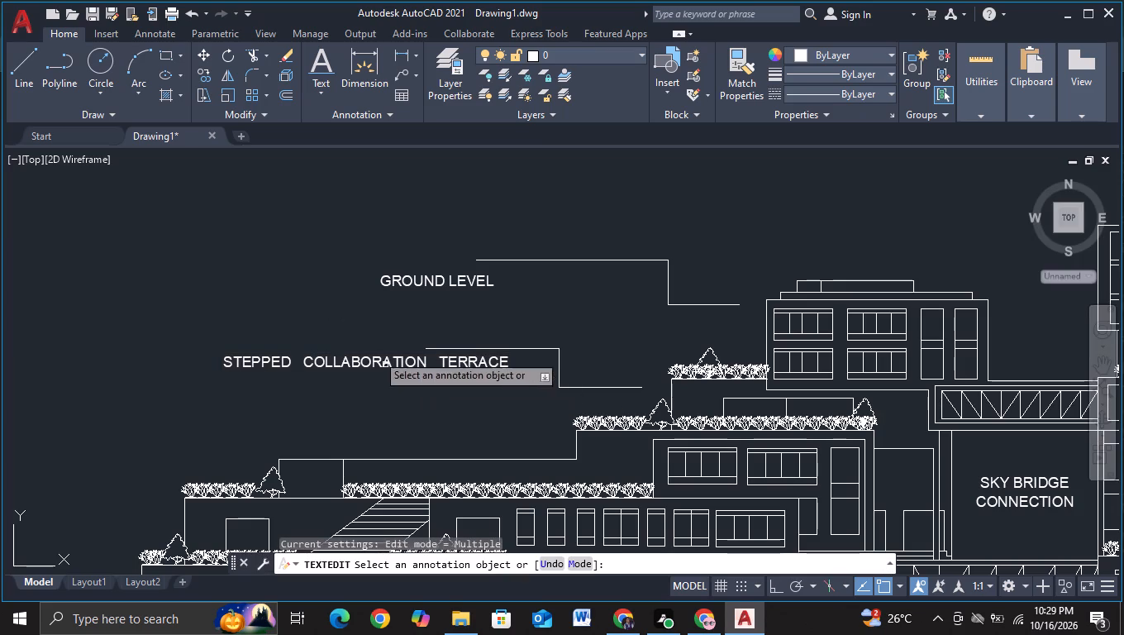
Reword the upper GROUND LEVEL copy as MODULAR RESEARCH LABS, with three spaces between the words.
right_click(412, 285)
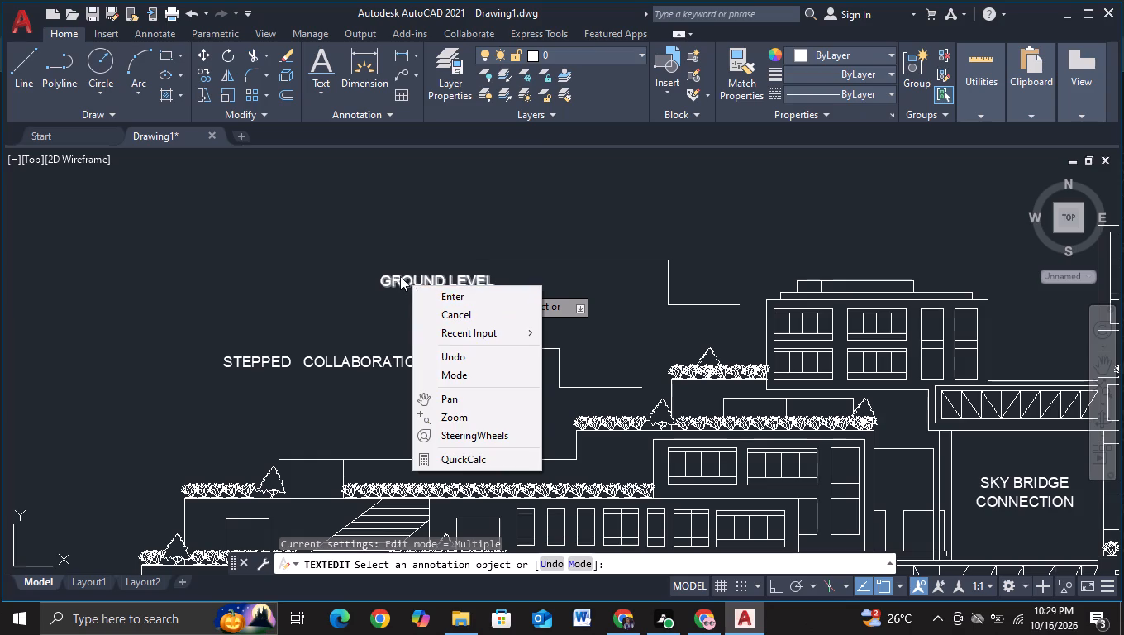
left_click(400, 276)
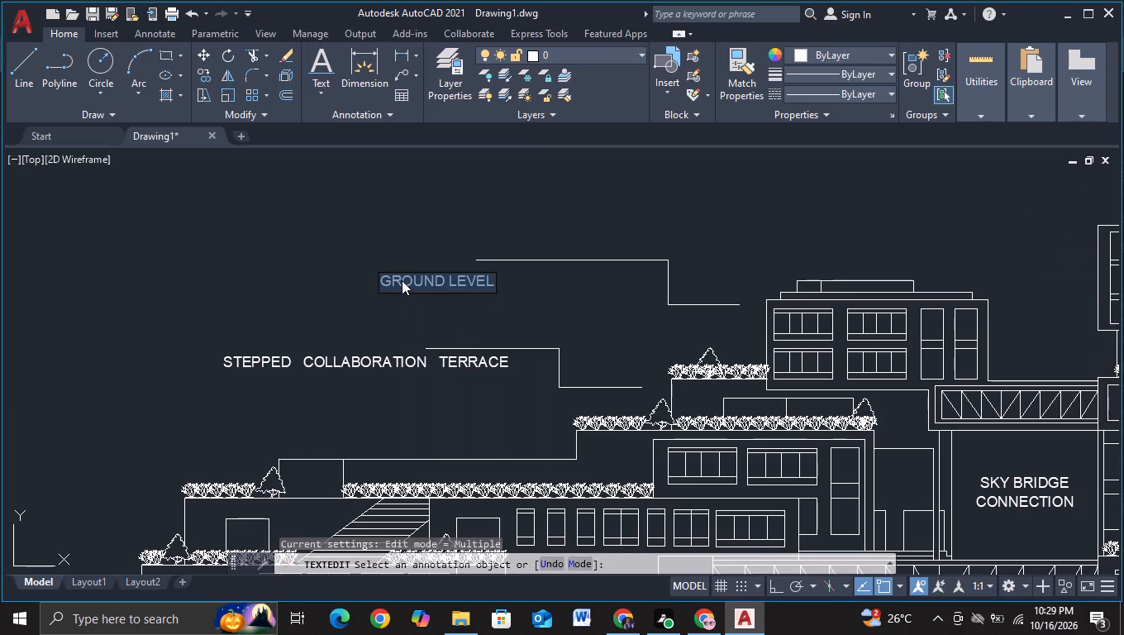
key("BackSpace")
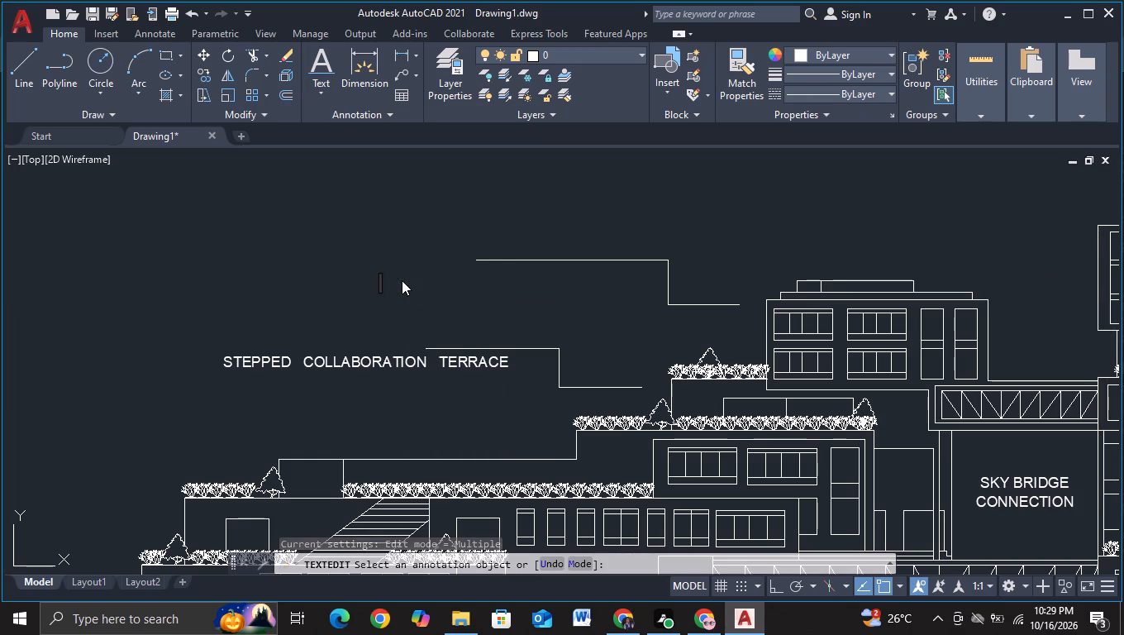
type("MODLAR")
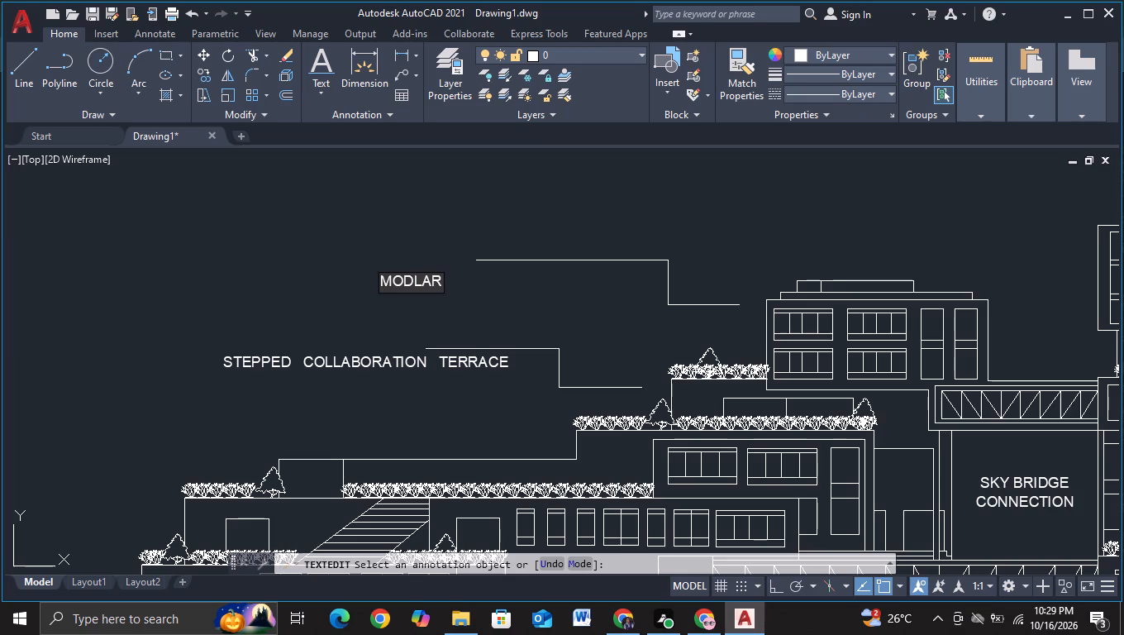
key("space")
type("RESEACH")
key("space")
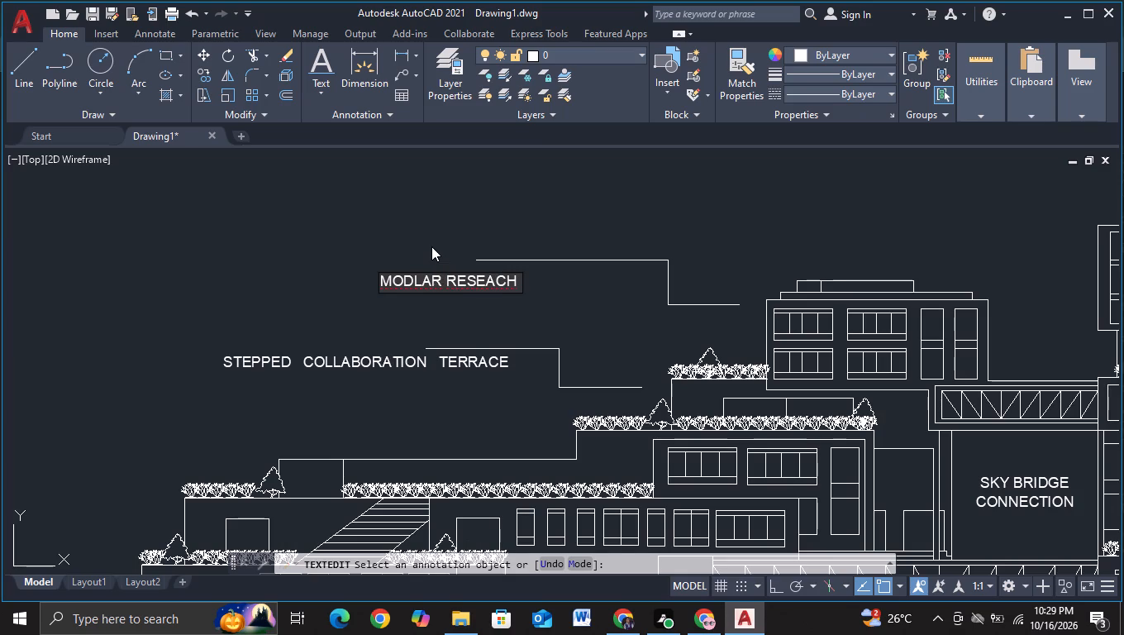
left_click(412, 283)
key("u")
left_click(453, 275)
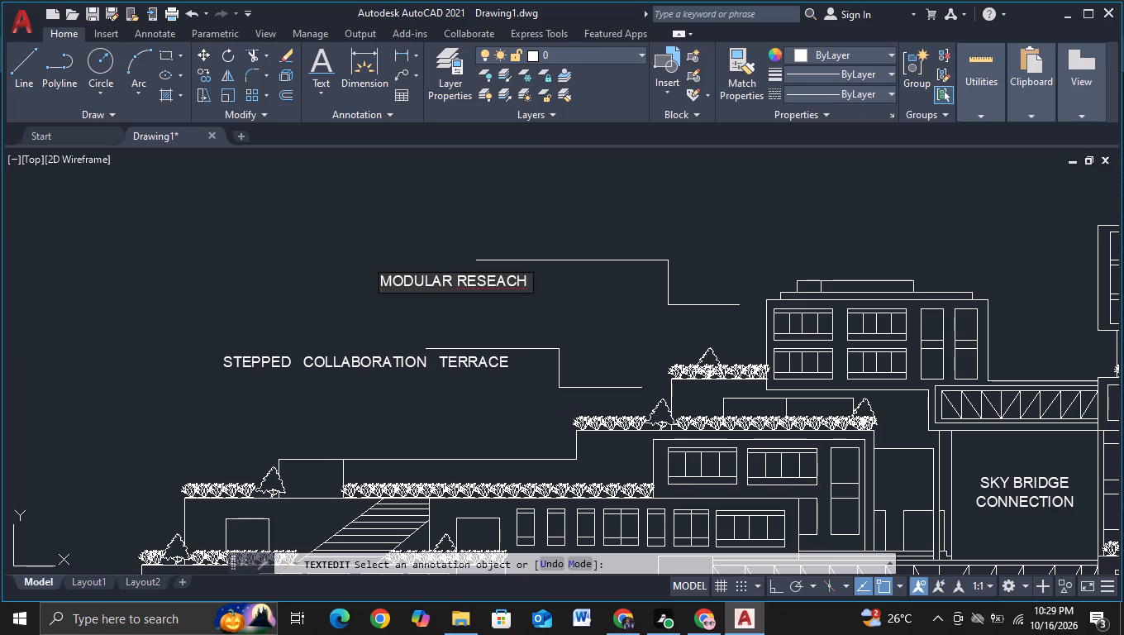
key("space")
key("space")
left_click(537, 284)
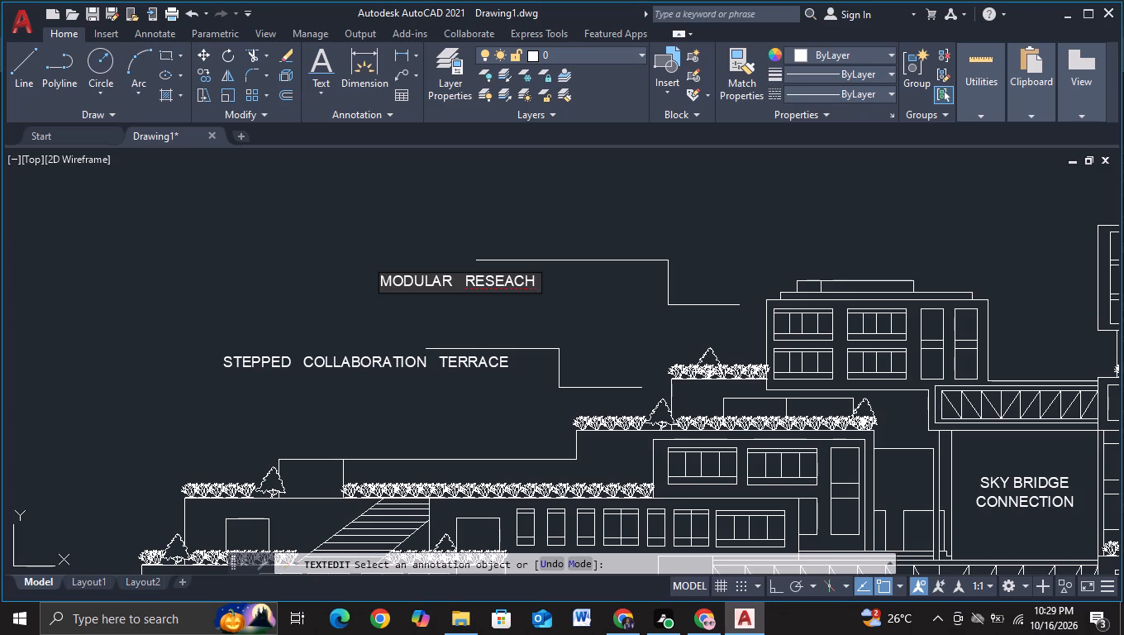
key("BackSpace")
key("BackSpace")
type("RCH")
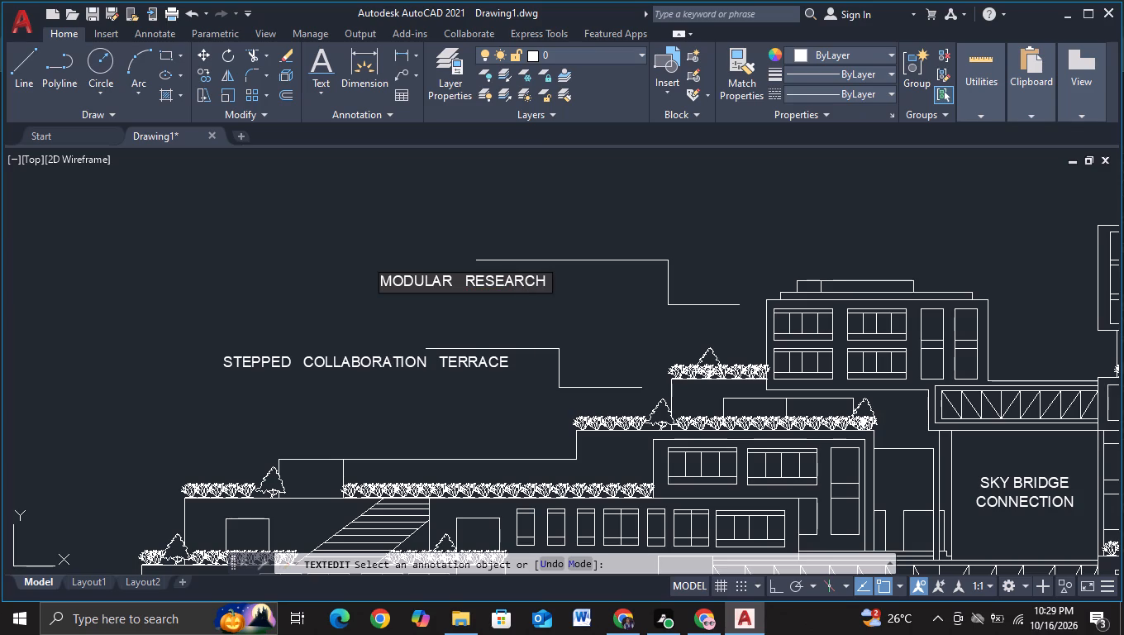
key("space")
key("space")
key("space")
type("LABS")
left_click(556, 303)
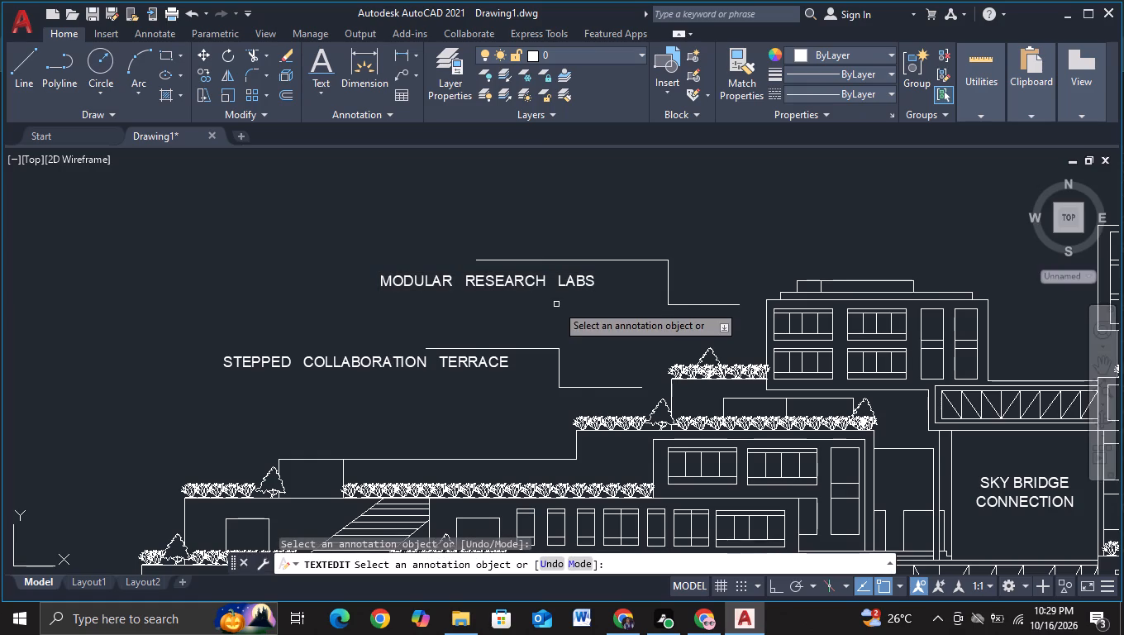
With Ortho on, draw a short horizontal line from the lower leader's vertical segment left toward the end of STEPPED COLLABORATION TERRACE.
scroll(557, 308, "down", 1)
middle_click_drag(541, 306, 533, 270)
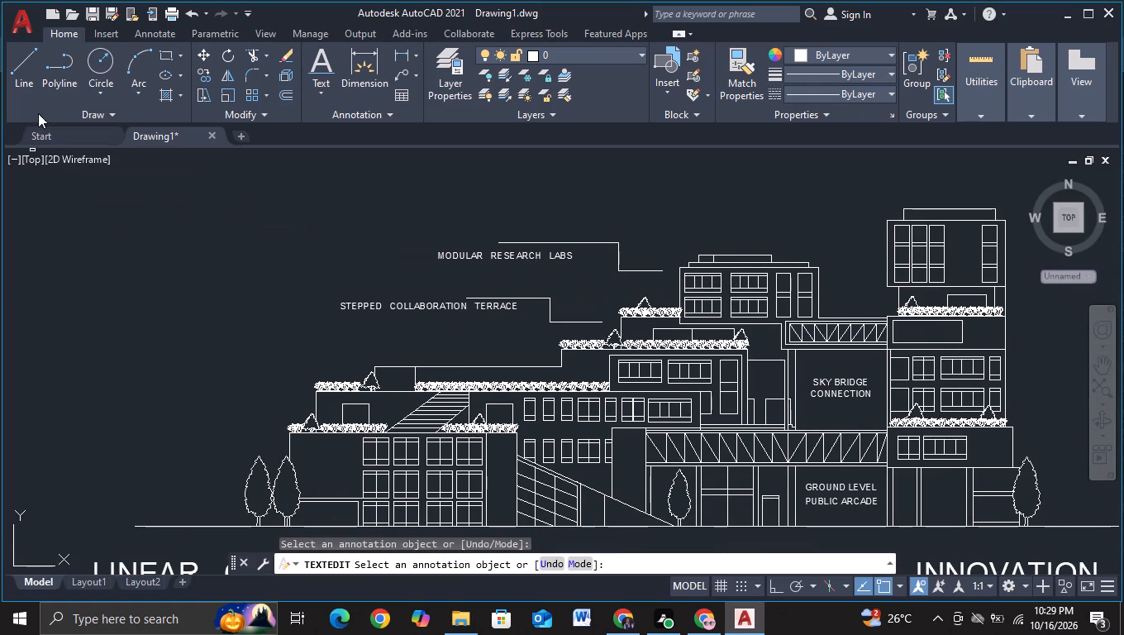
left_click(38, 92)
scroll(413, 275, "up", 2)
scroll(509, 289, "up", 1)
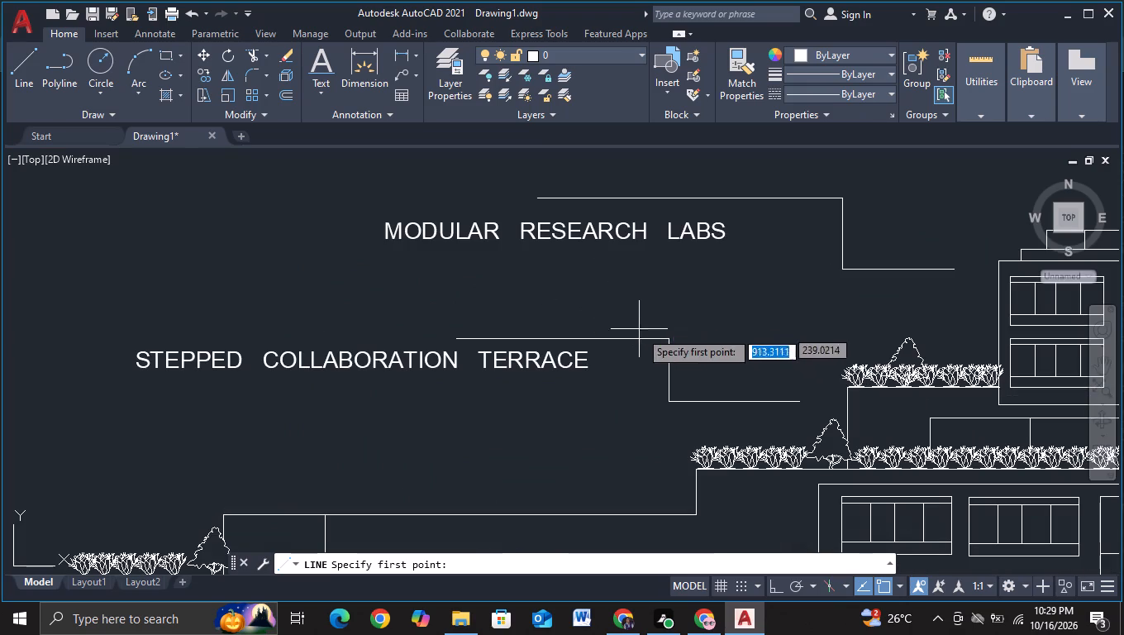
left_click(669, 366)
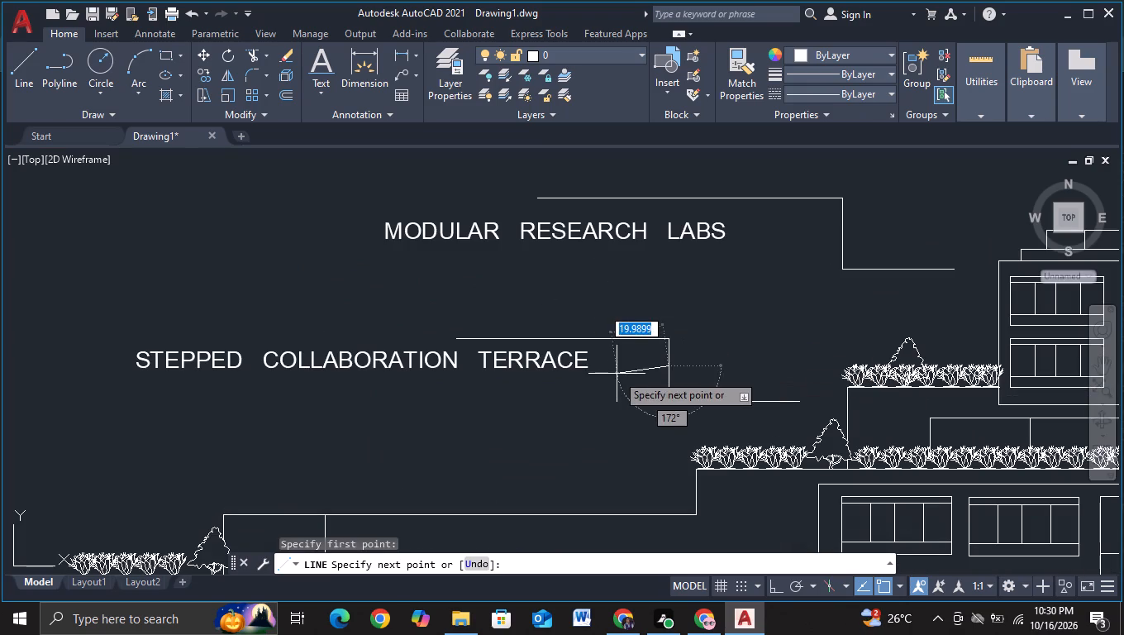
key("F8")
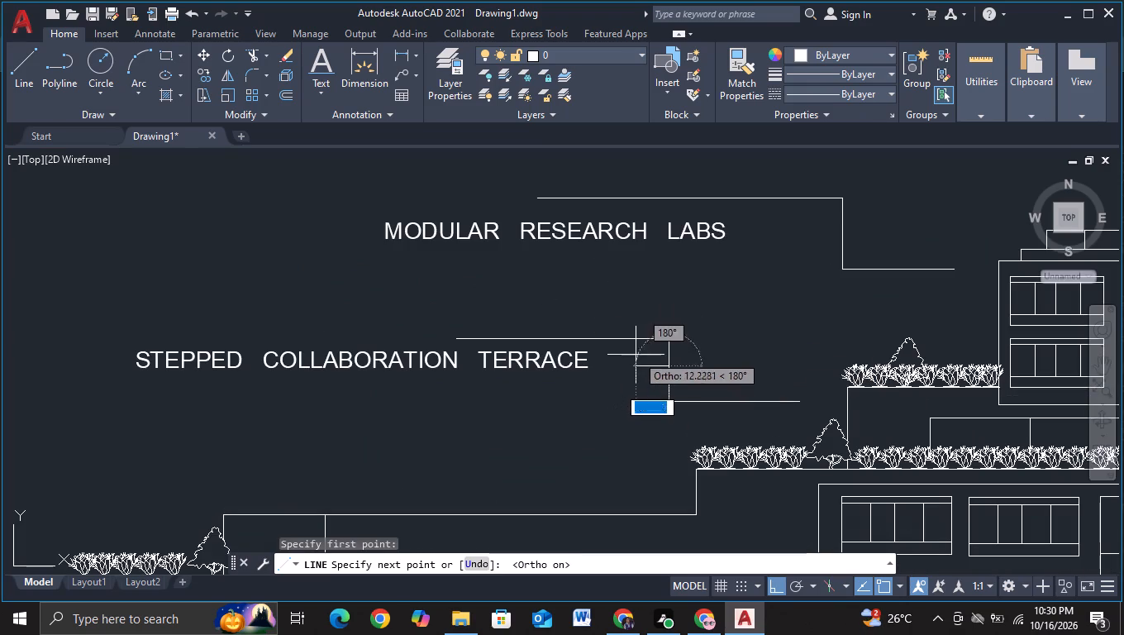
left_click(620, 358)
key("Escape")
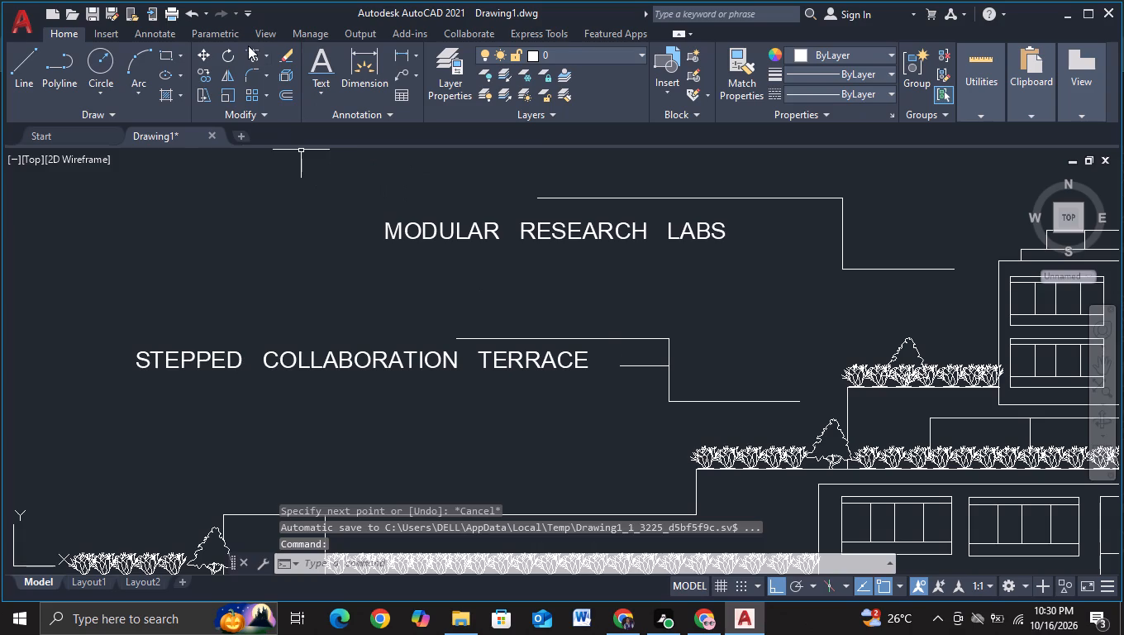
Trim away the lower leader's old upper horizontal segment and the vertical piece above the new short line.
left_click(255, 53)
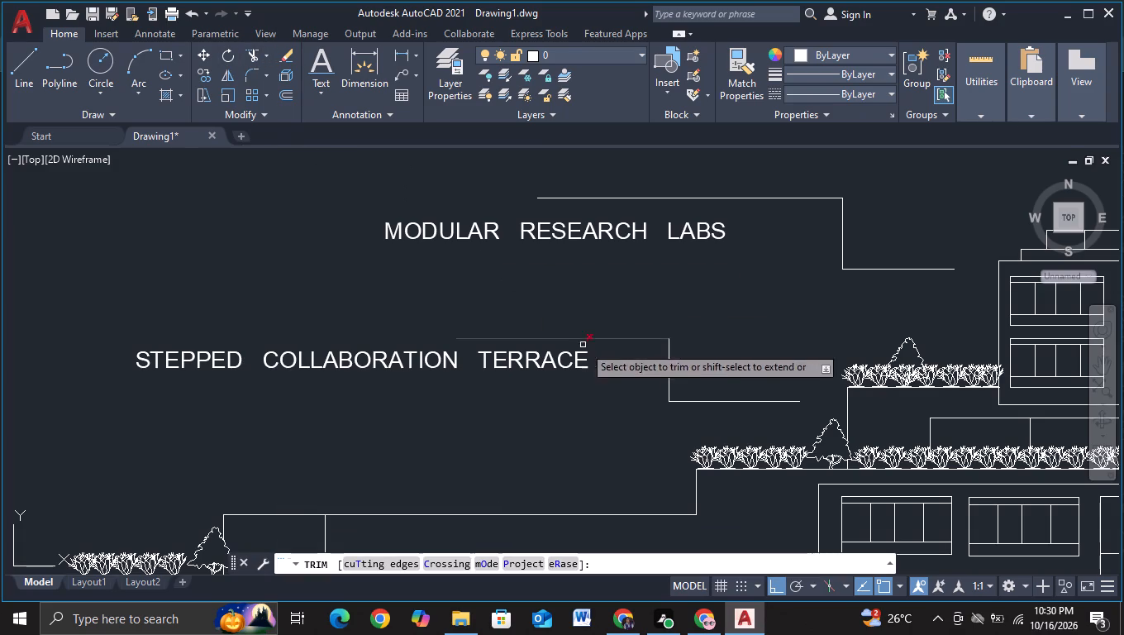
left_click_drag(601, 354, 660, 350)
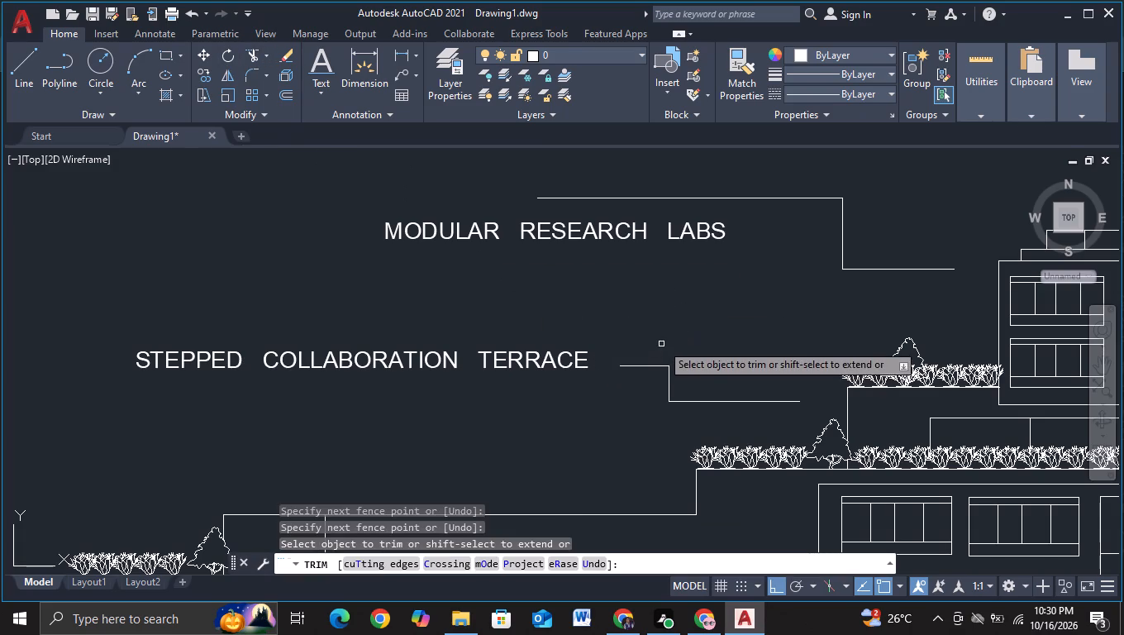
scroll(662, 341, "down", 1)
middle_click_drag(670, 317, 672, 380)
key("Escape")
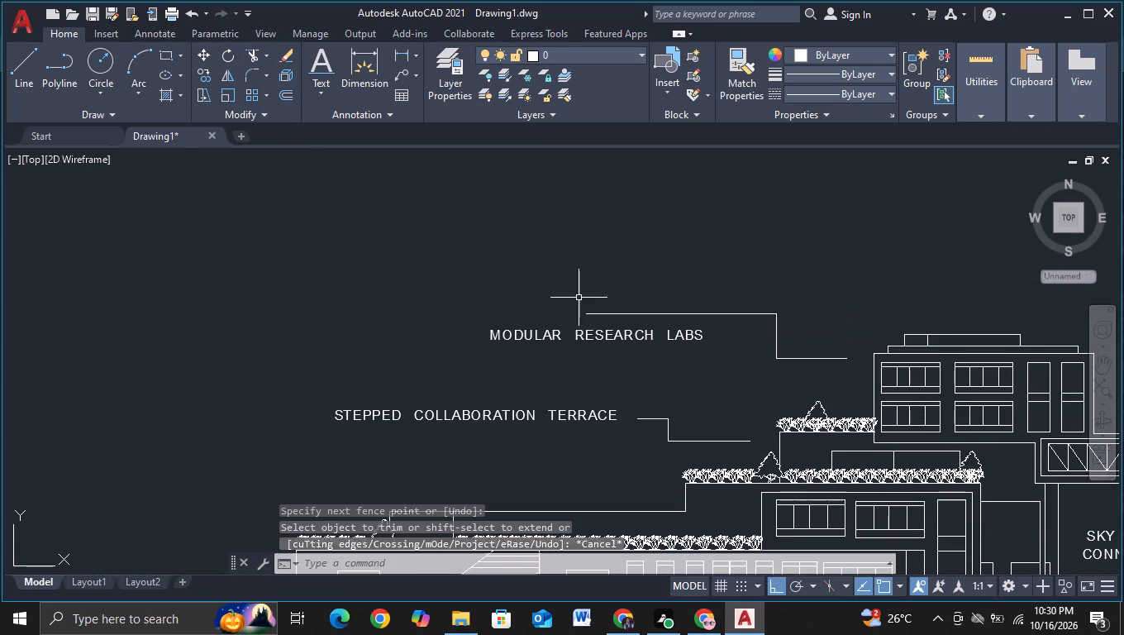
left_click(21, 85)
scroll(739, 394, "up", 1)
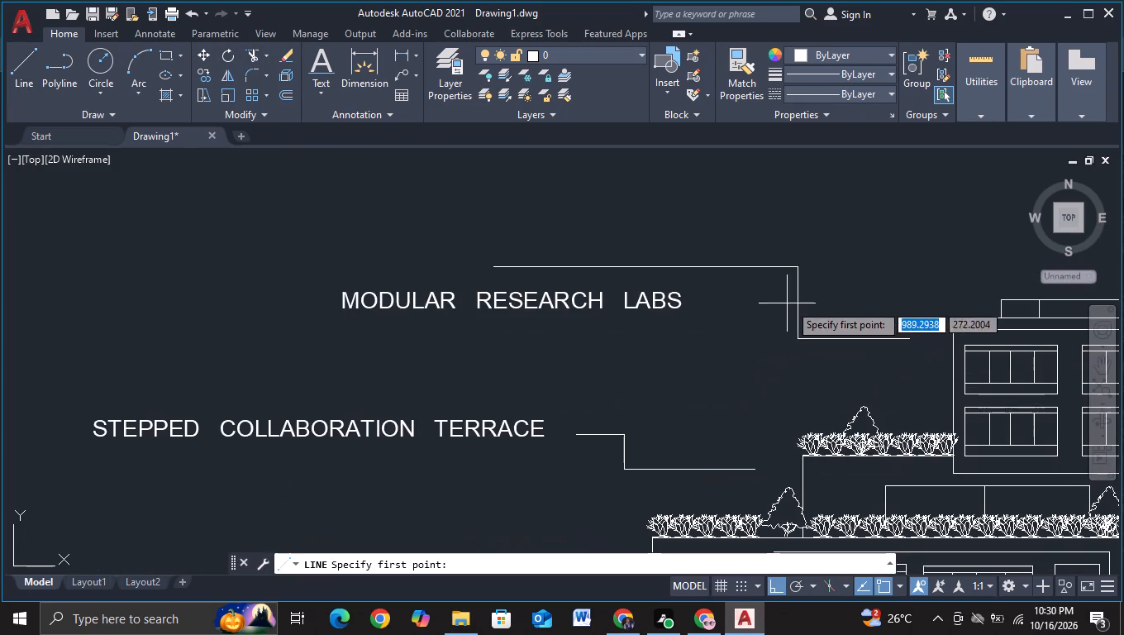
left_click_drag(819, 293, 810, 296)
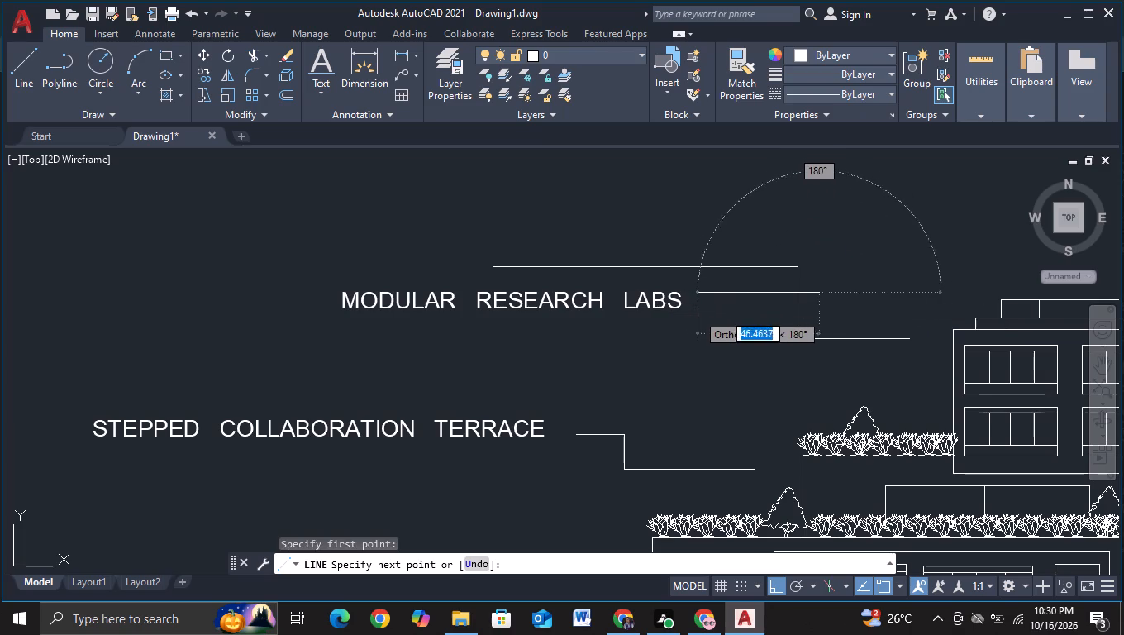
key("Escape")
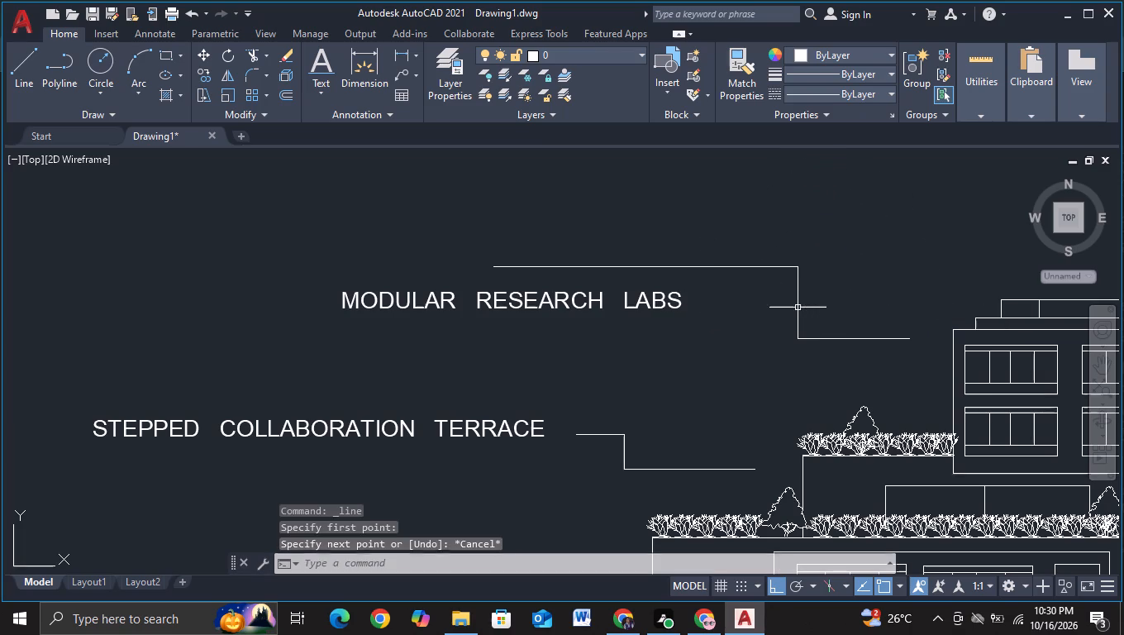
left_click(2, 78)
Draw a horizontal line about 43 units long across the upper leader's vertical segment, ending just right of MODULAR RESEARCH LABS.
left_click(23, 80)
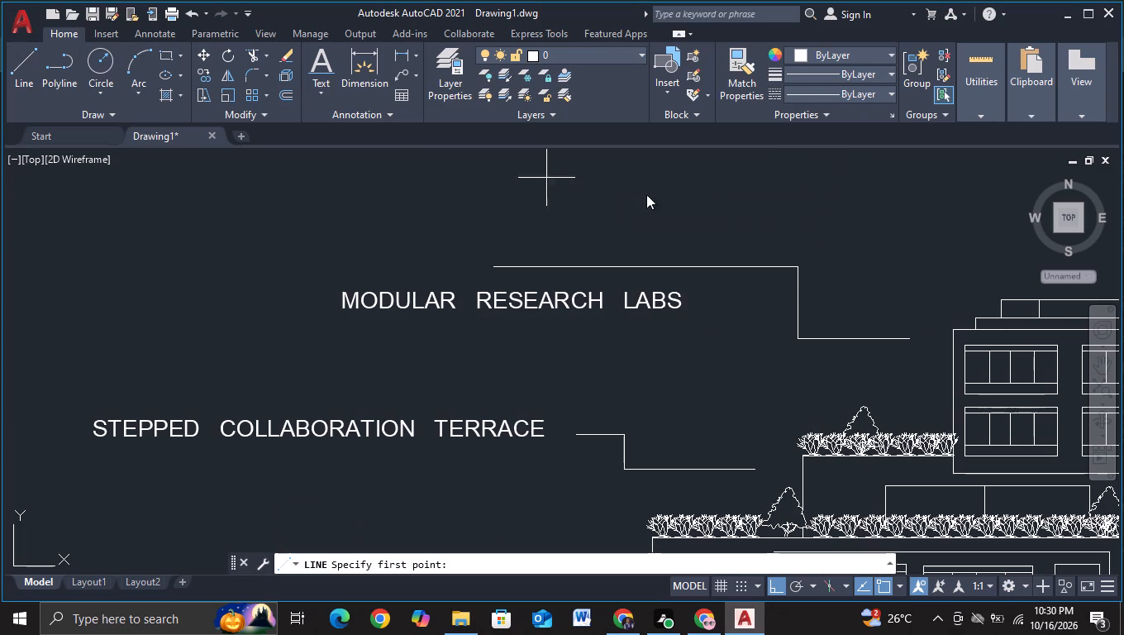
left_click(821, 303)
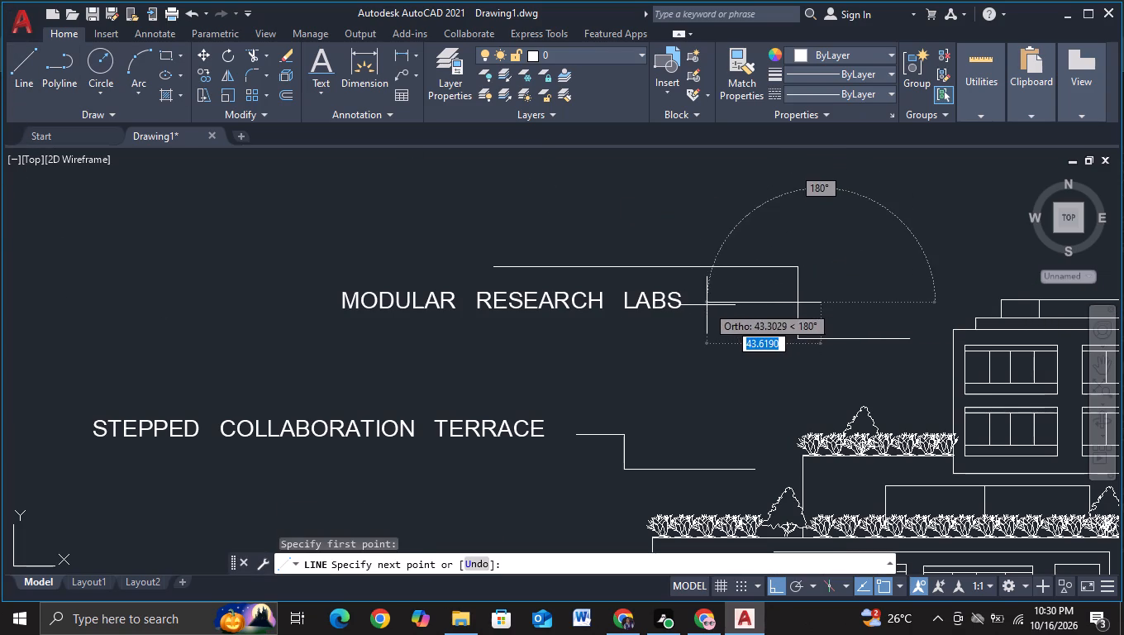
left_click(707, 305)
key("Escape")
Trim the upper leader's old top segment, the vertical piece above the new line, and the stub projecting past the vertical.
left_click(253, 58)
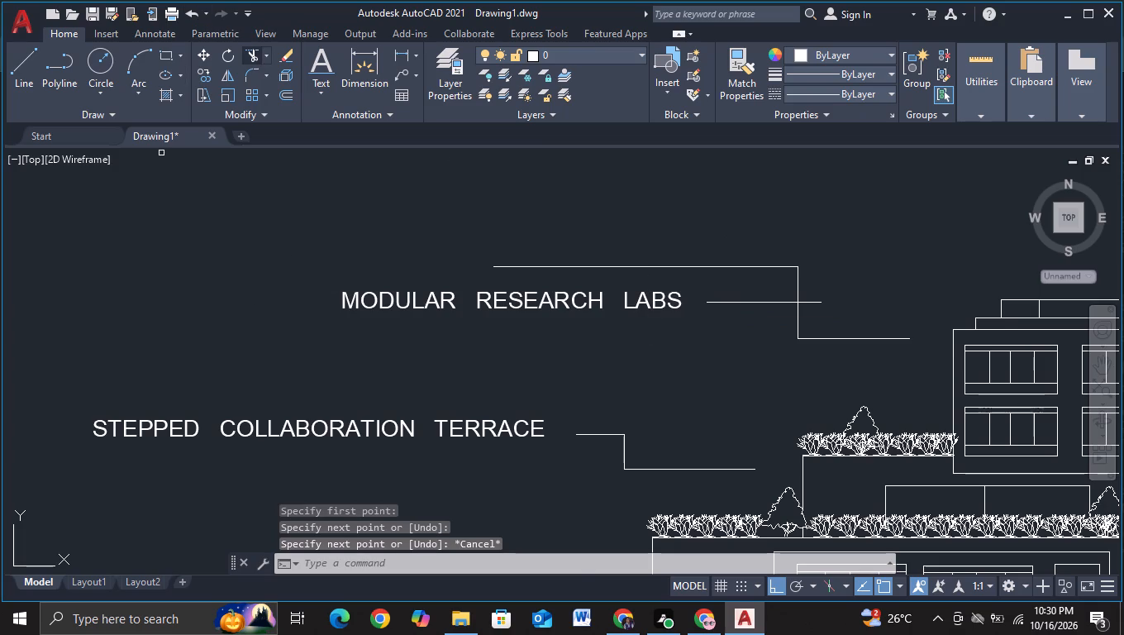
left_click_drag(737, 289, 834, 296)
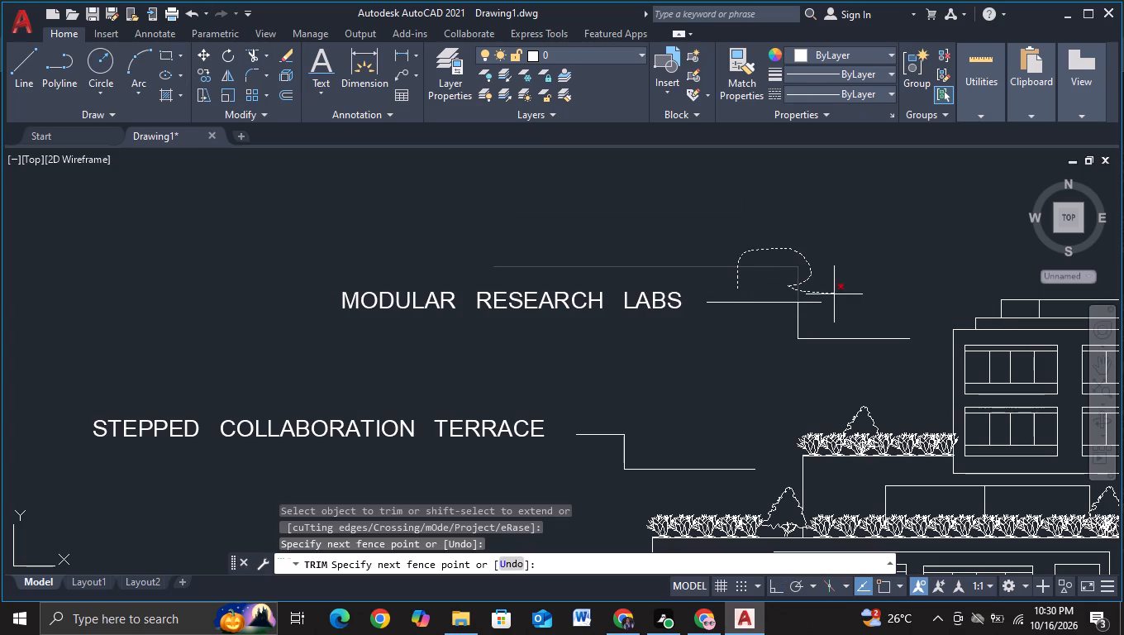
left_click_drag(834, 296, 808, 293)
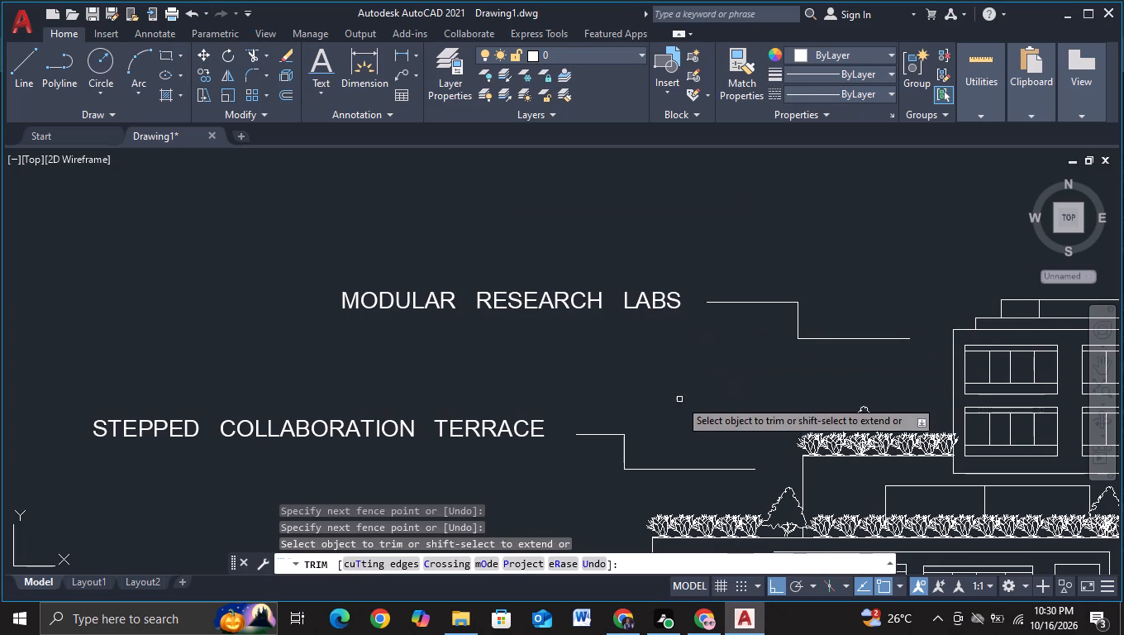
middle_click_drag(679, 399, 661, 336)
scroll(670, 363, "down", 1)
key("Escape")
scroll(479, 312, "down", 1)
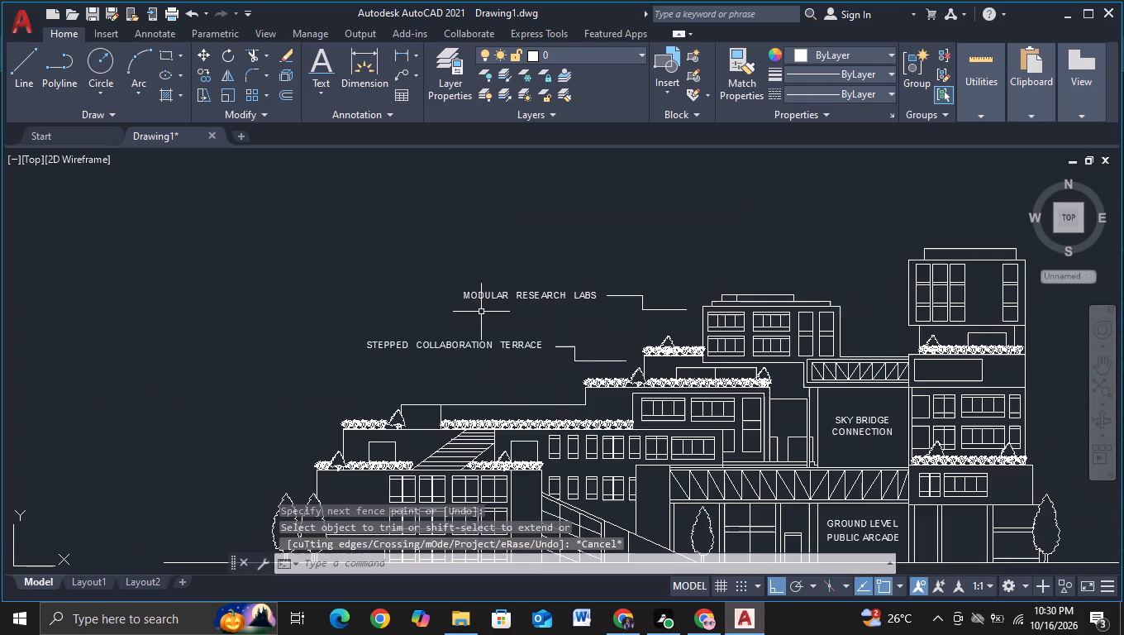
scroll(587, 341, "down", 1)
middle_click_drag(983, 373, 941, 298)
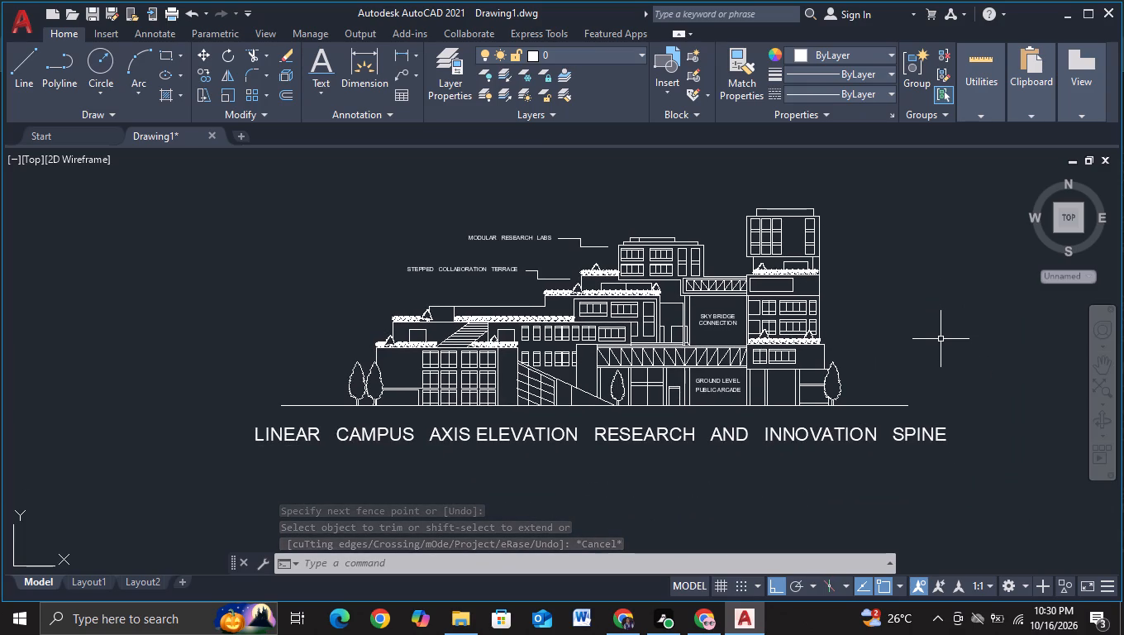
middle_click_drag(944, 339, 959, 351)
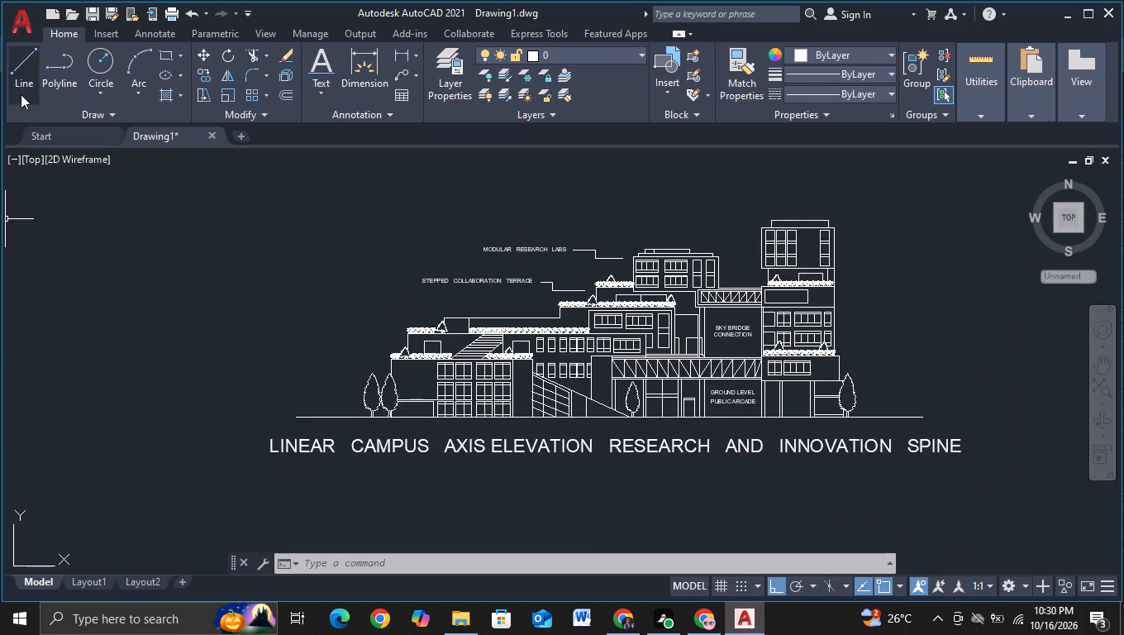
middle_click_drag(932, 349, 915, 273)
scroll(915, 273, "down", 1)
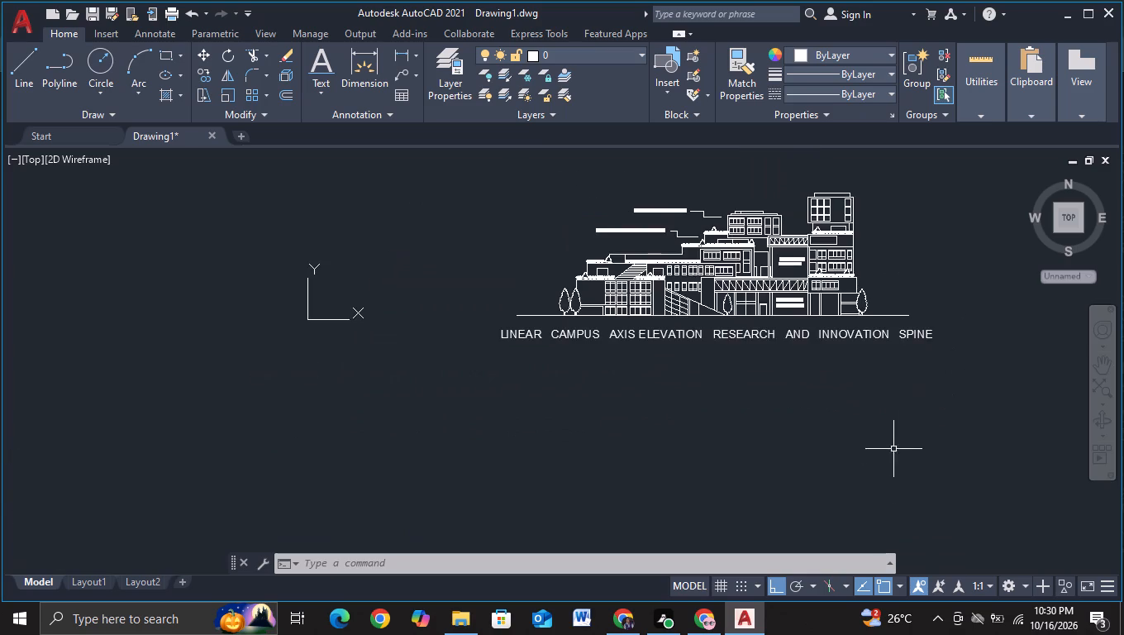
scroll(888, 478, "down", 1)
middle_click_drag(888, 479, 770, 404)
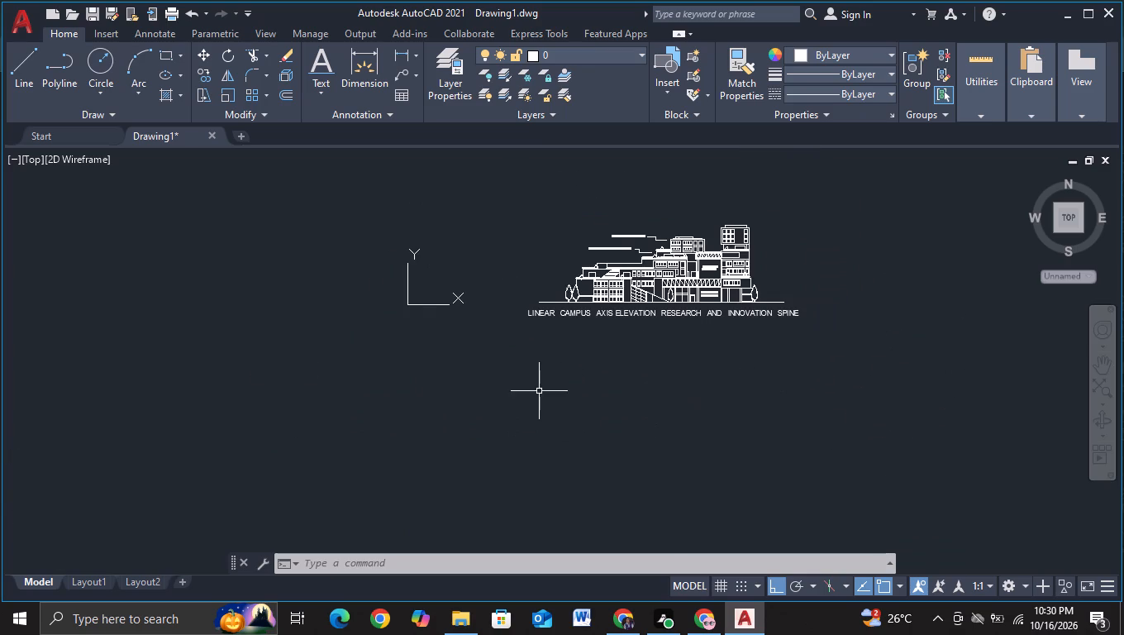
With Ortho off, move the UCS origin with Move and Align to empty space well below and left of the elevation.
left_click(409, 306)
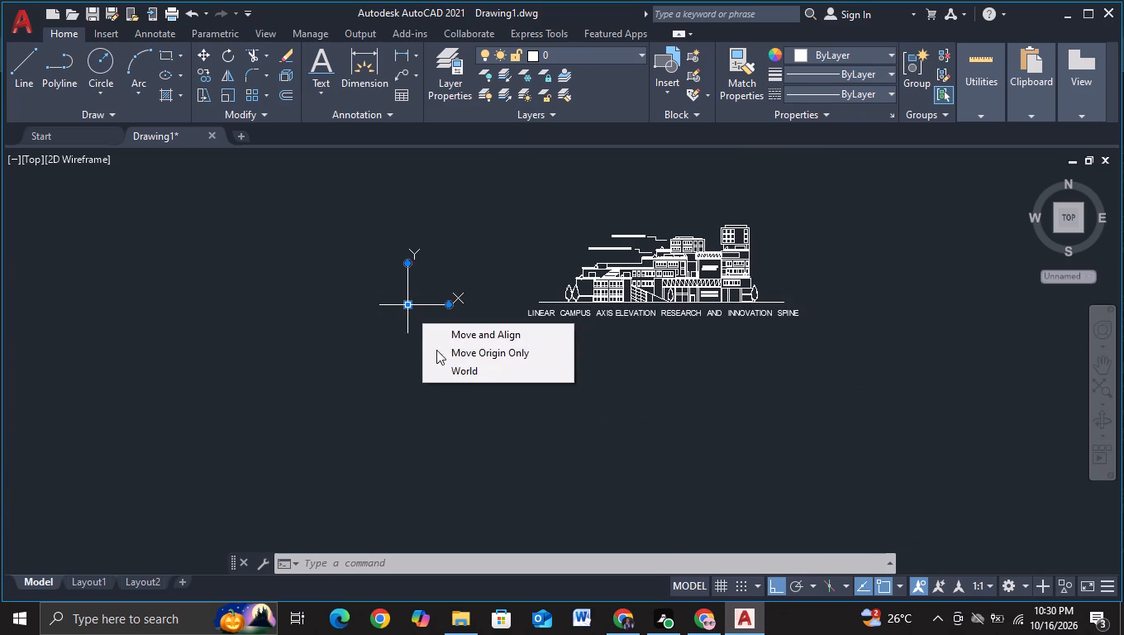
left_click(474, 336)
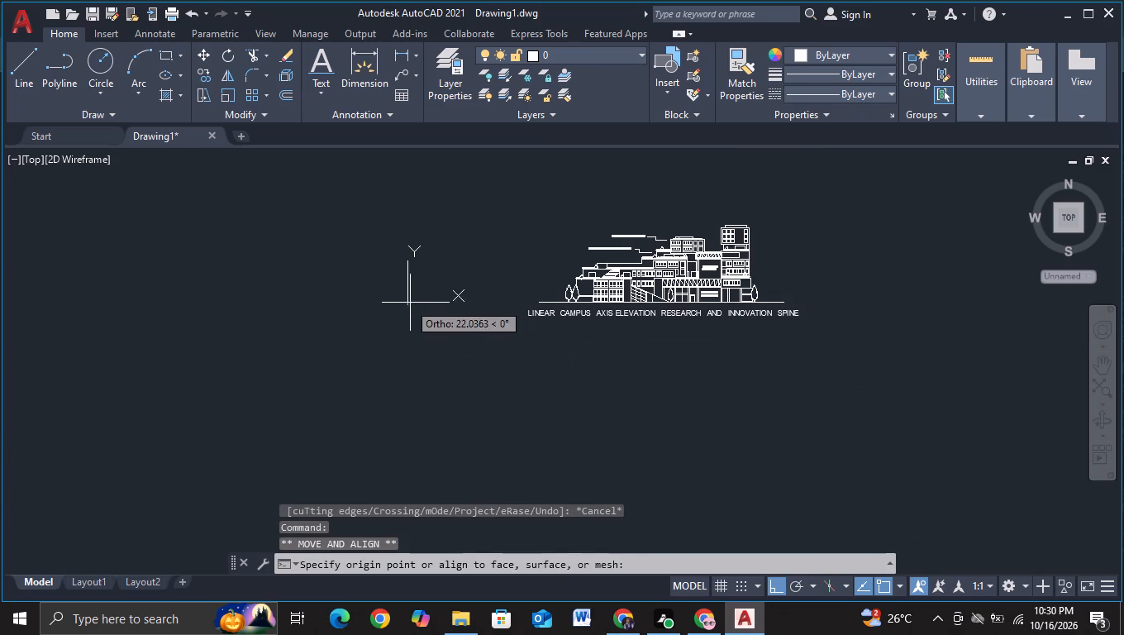
key("F8")
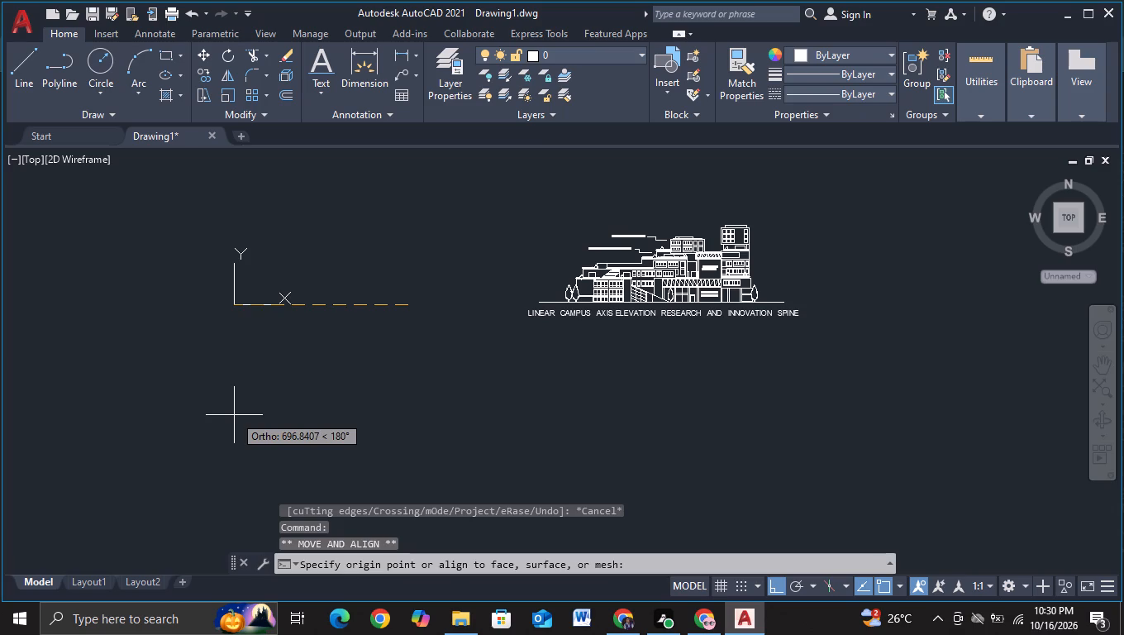
left_click(83, 503)
key("Escape")
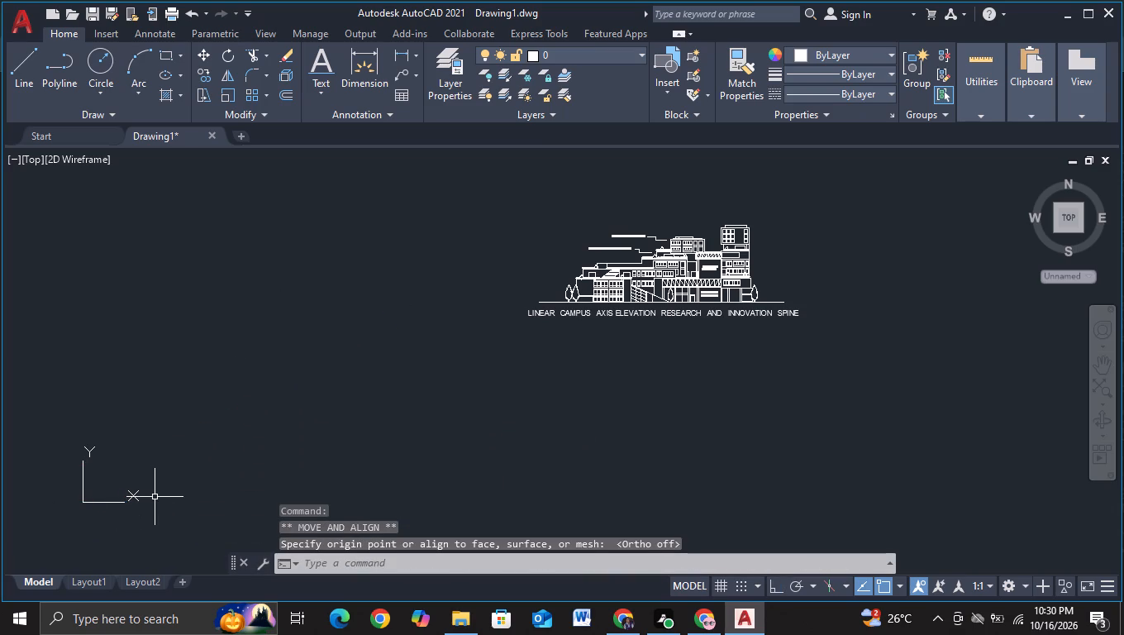
Trim the stray vertical piece at the tower's right edge, just below its top block.
middle_click_drag(510, 412, 216, 422)
scroll(339, 389, "up", 2)
middle_click_drag(411, 360, 455, 415)
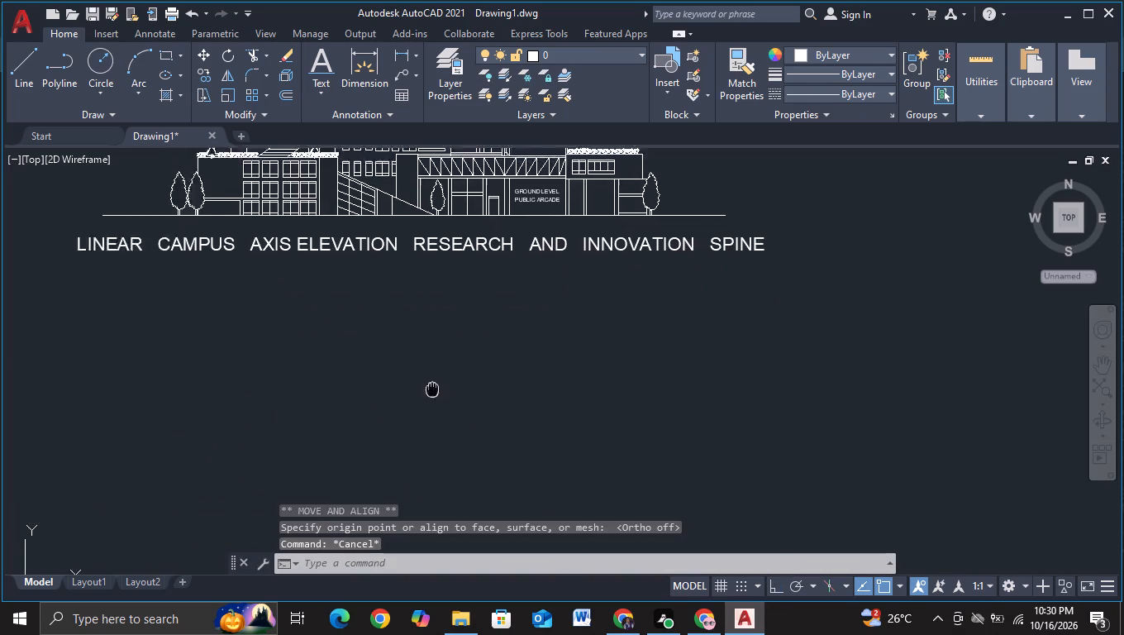
middle_click_drag(455, 415, 507, 454)
middle_click_drag(686, 370, 674, 447)
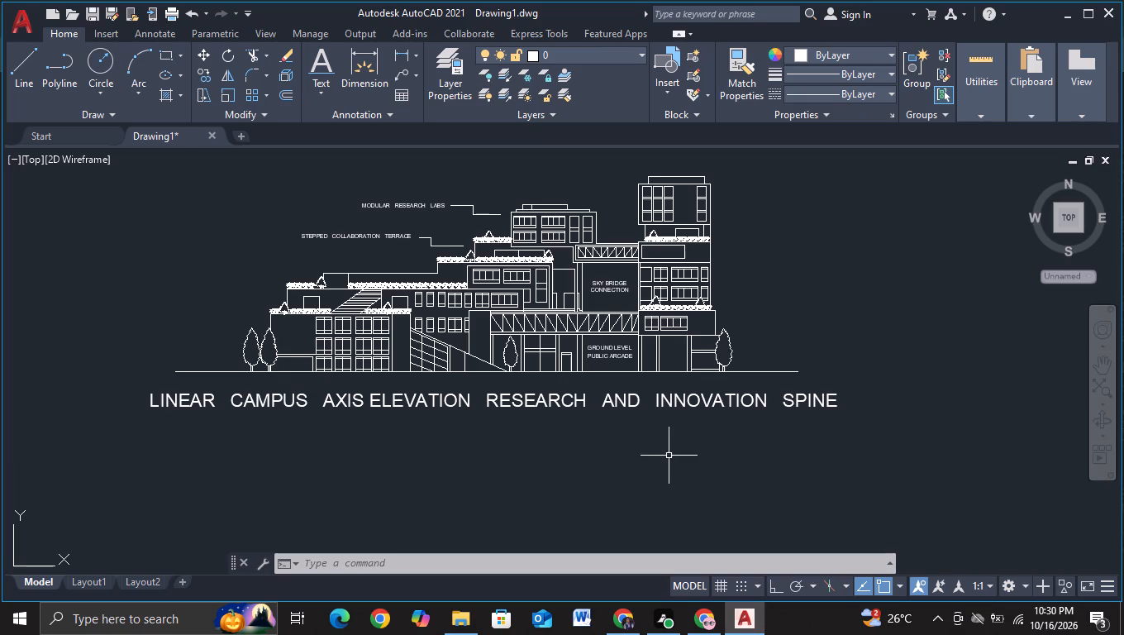
middle_click_drag(669, 456, 666, 430)
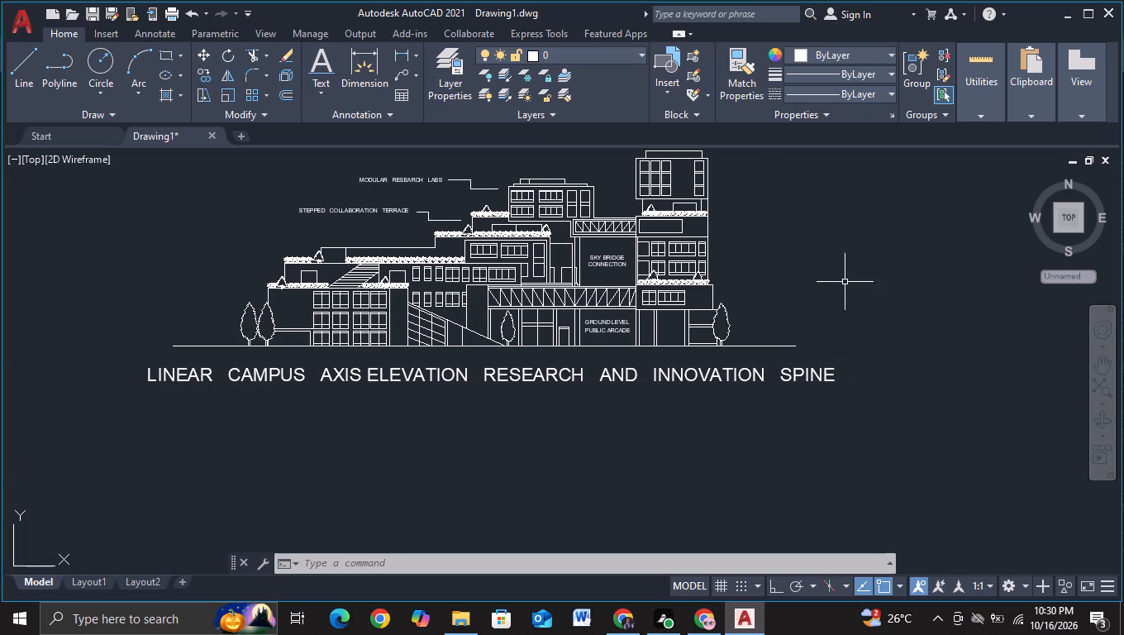
scroll(829, 279, "up", 1)
middle_click_drag(764, 246, 763, 359)
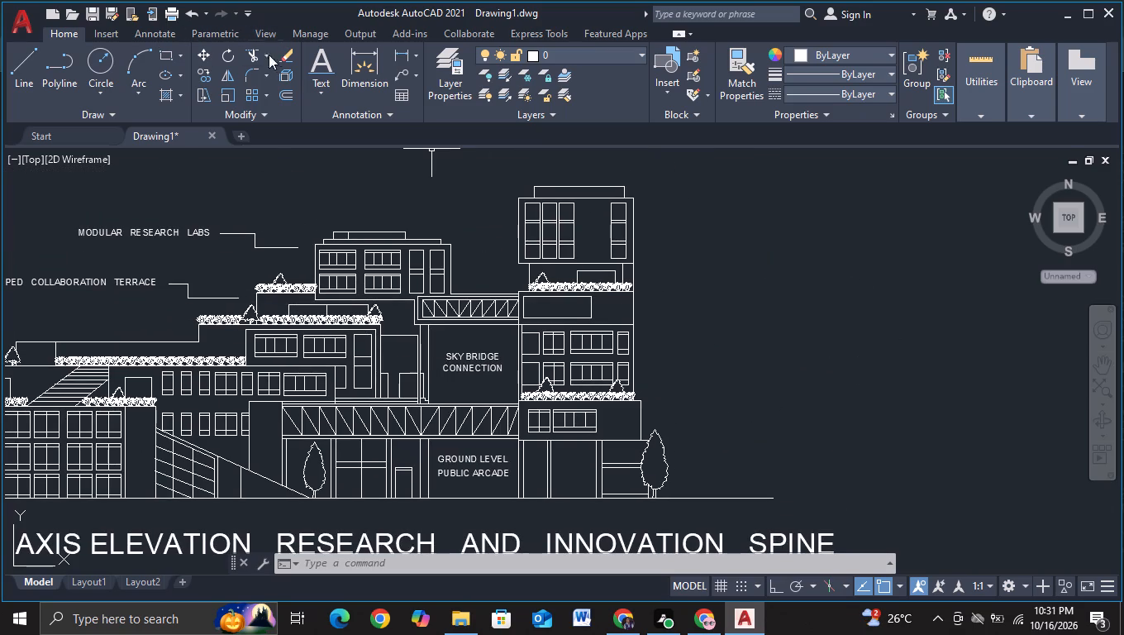
left_click(255, 59)
left_click(635, 270)
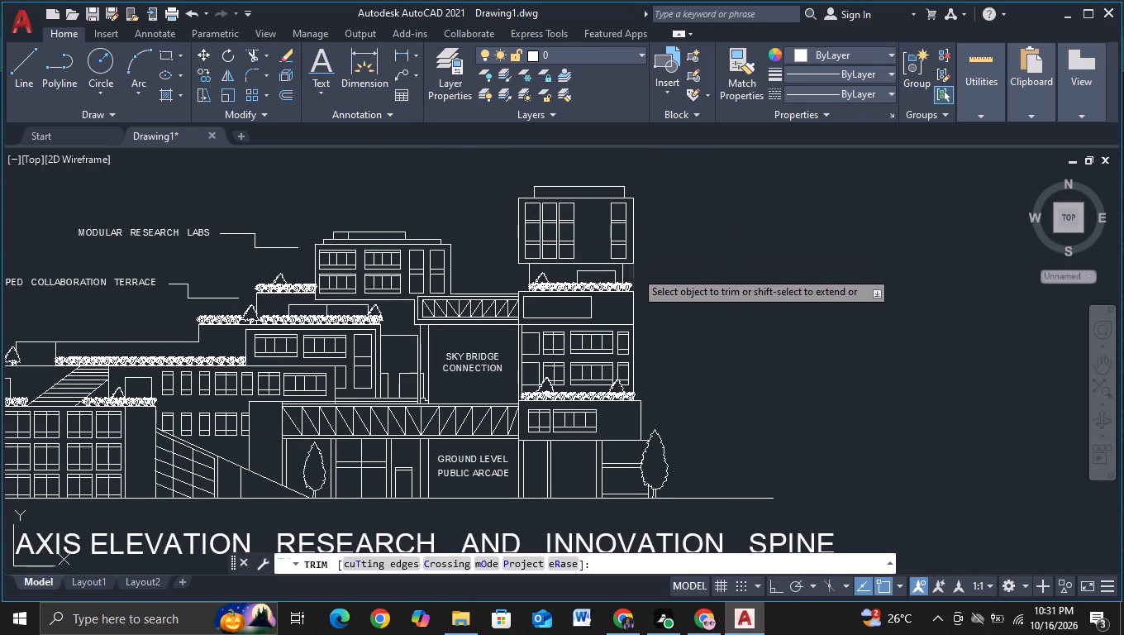
key("Escape")
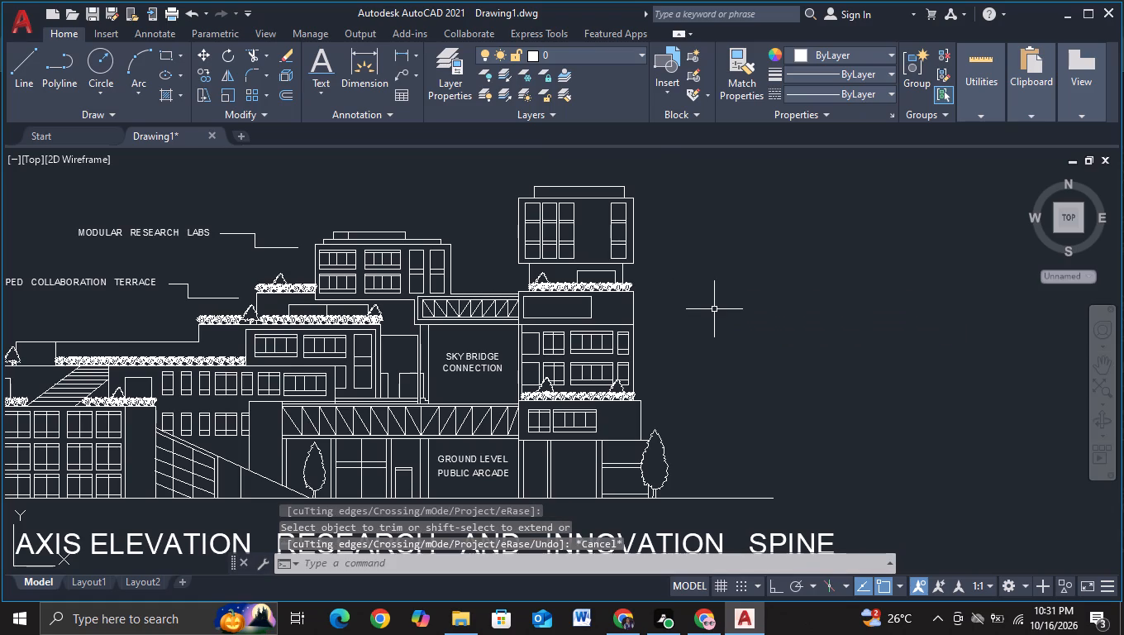
Examine the whole elevation, including its leader lines, labels and title, for remaining drafting errors.
middle_click_drag(717, 337, 718, 332)
middle_click_drag(718, 332, 738, 282)
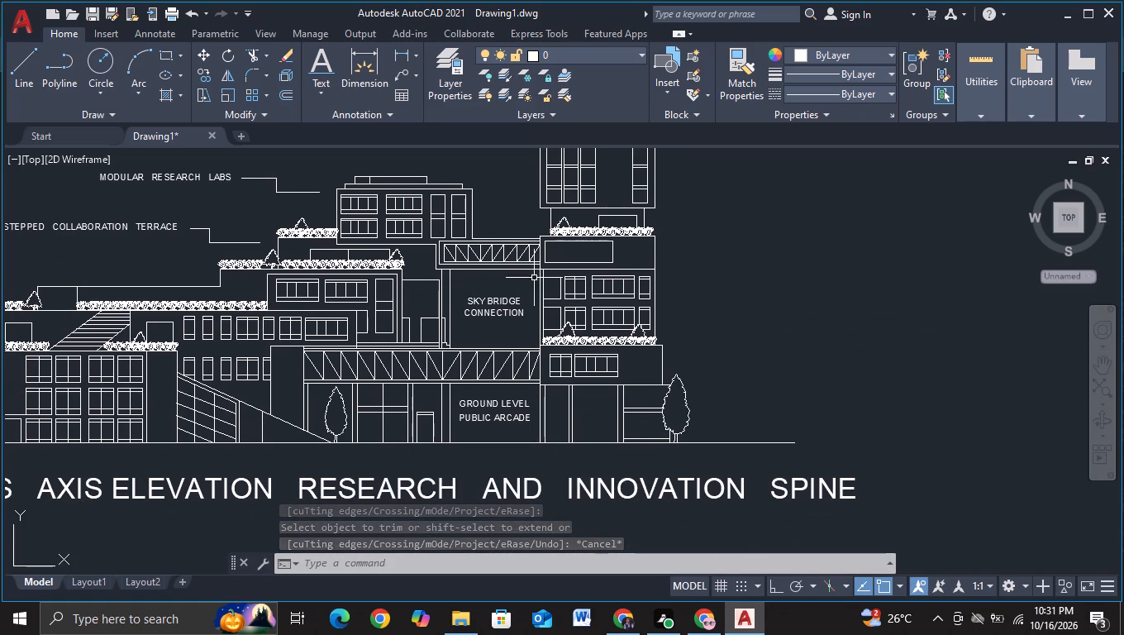
middle_click_drag(784, 356, 769, 278)
scroll(809, 314, "down", 1)
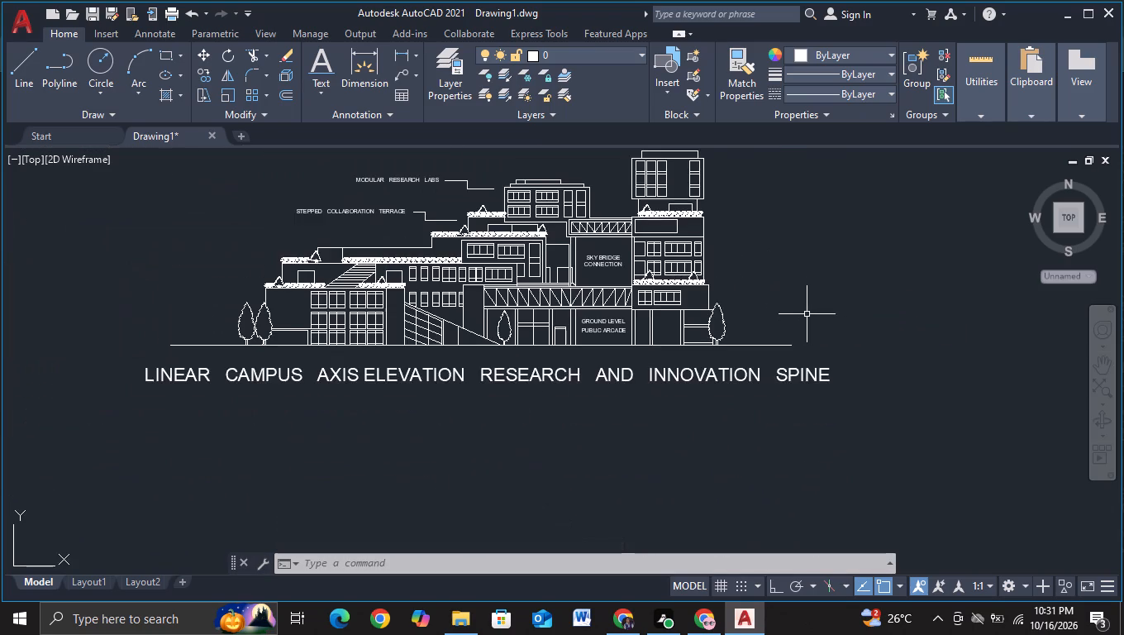
middle_click_drag(807, 314, 837, 285)
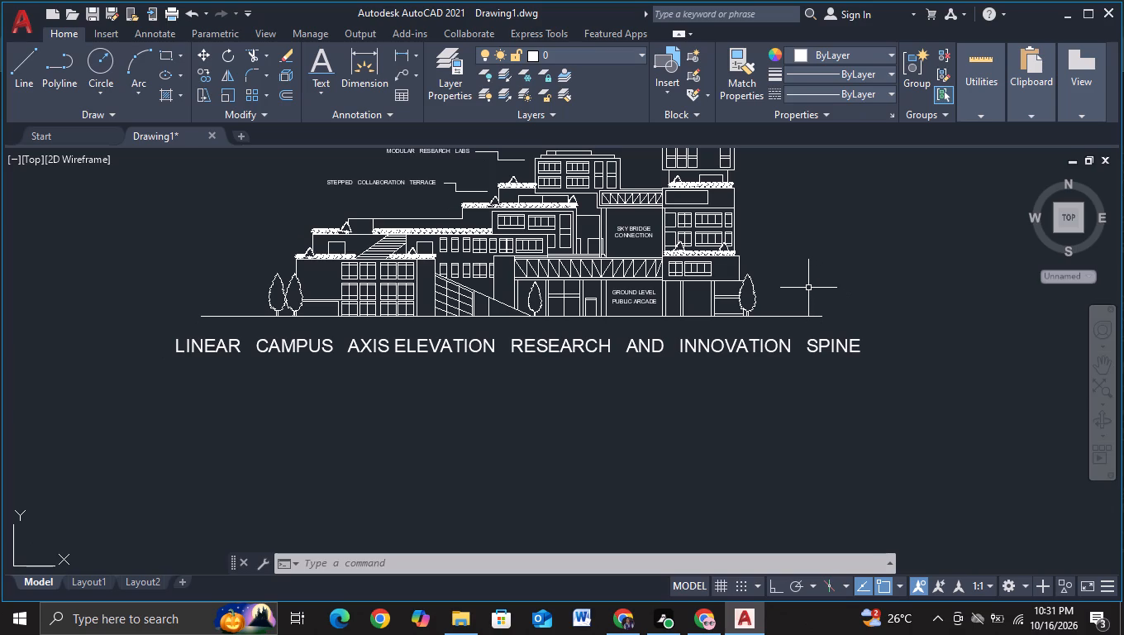
middle_click_drag(811, 284, 708, 318)
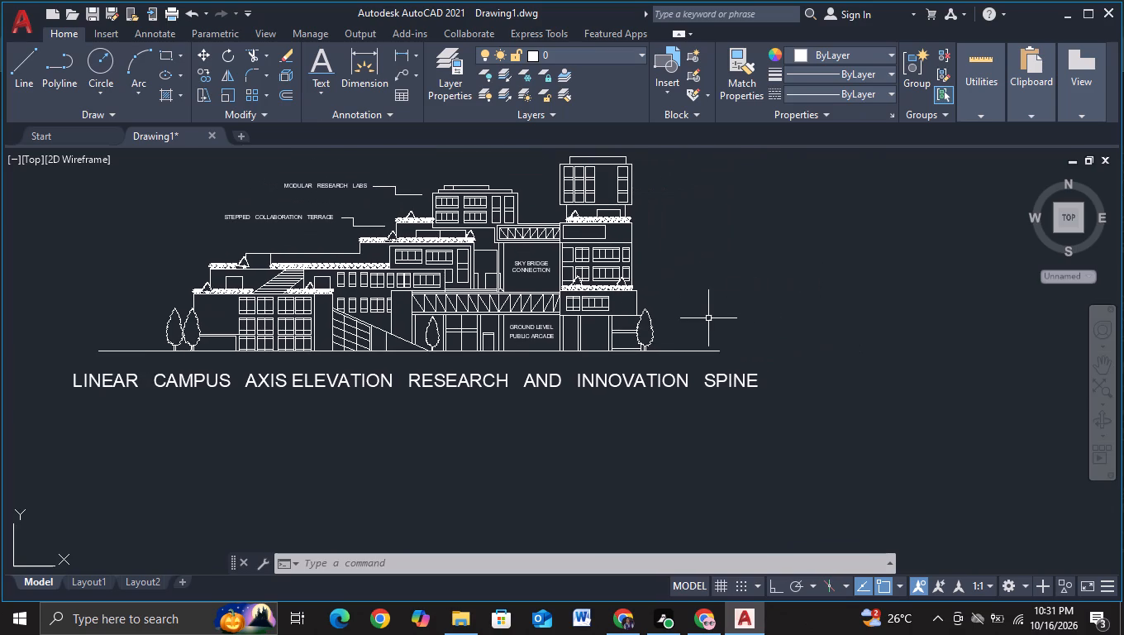
key("Escape")
middle_click_drag(717, 310, 749, 251)
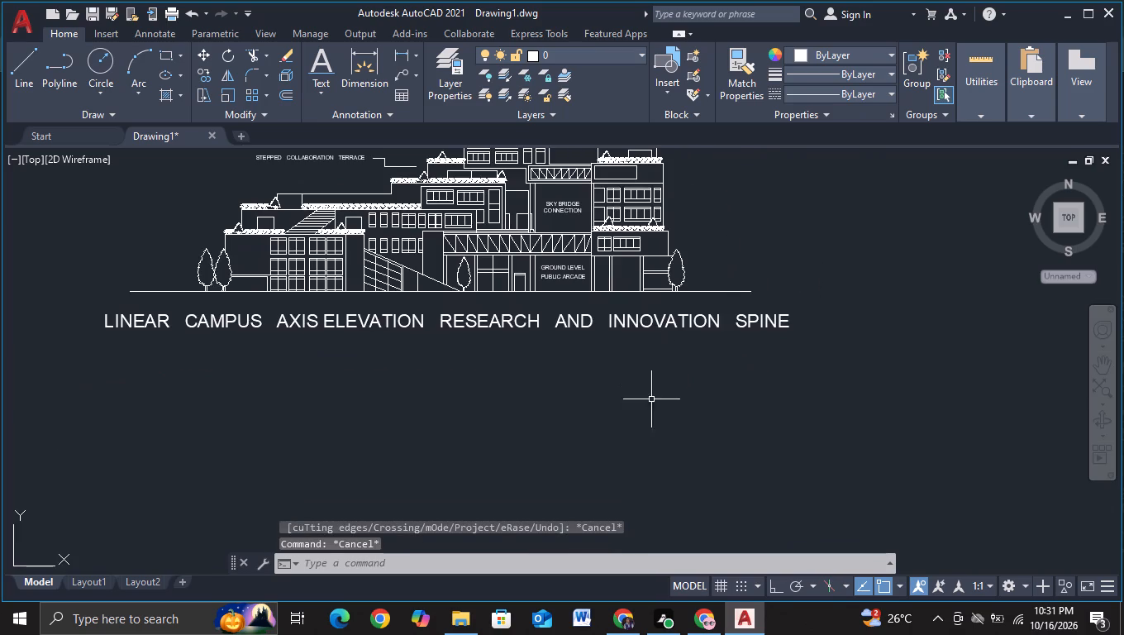
middle_click_drag(651, 400, 732, 447)
middle_click_drag(733, 451, 726, 501)
middle_click_drag(726, 501, 722, 473)
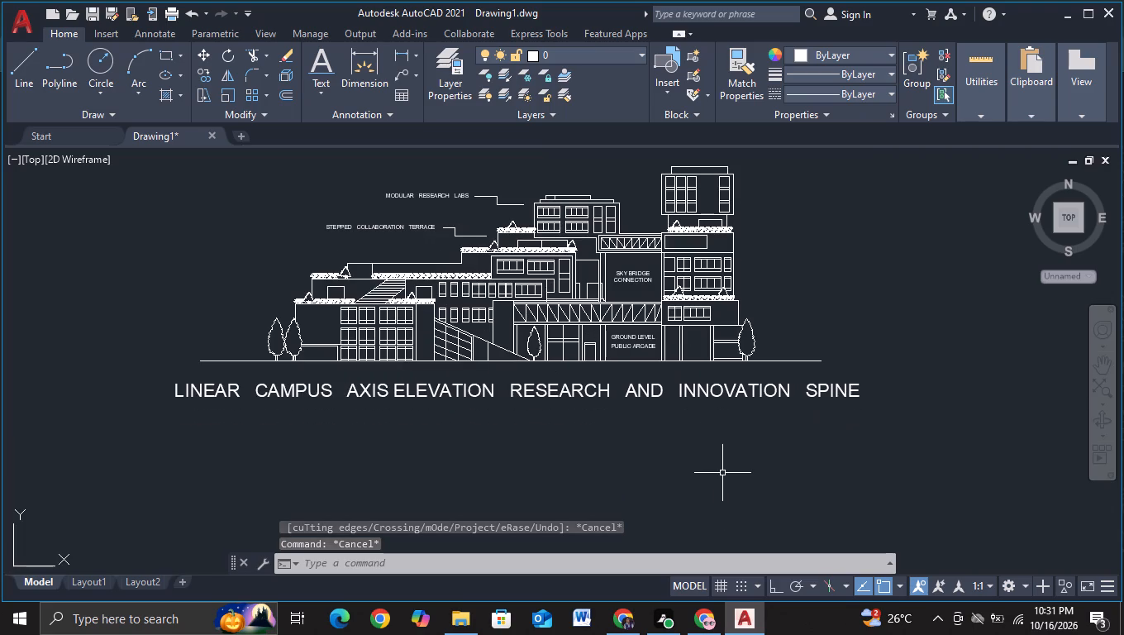
middle_click_drag(721, 474, 717, 455)
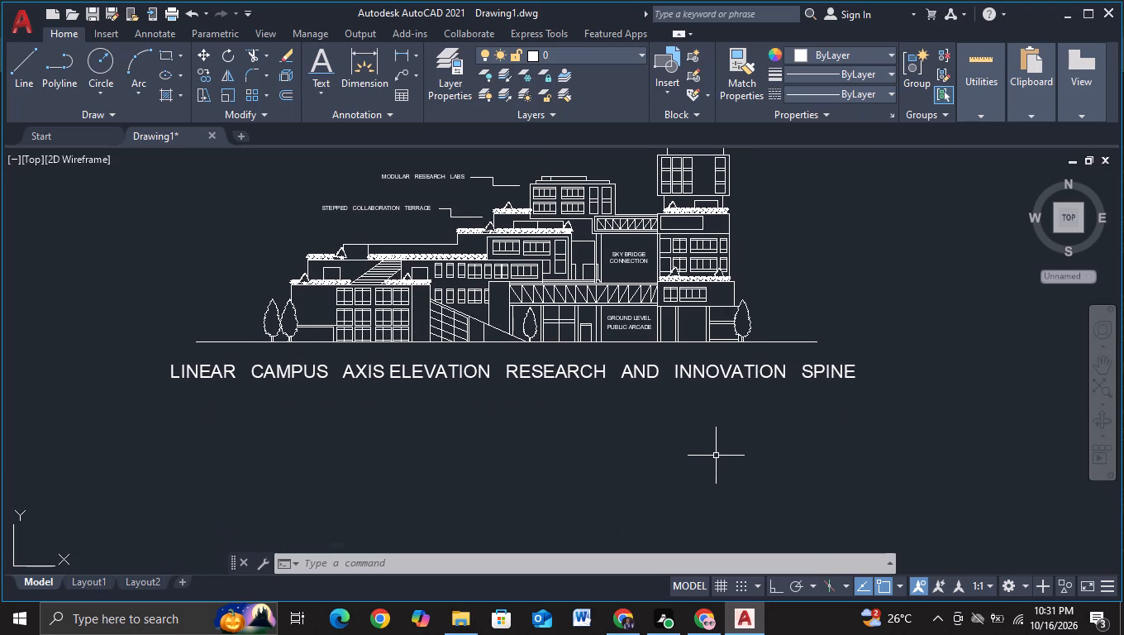
key("Escape")
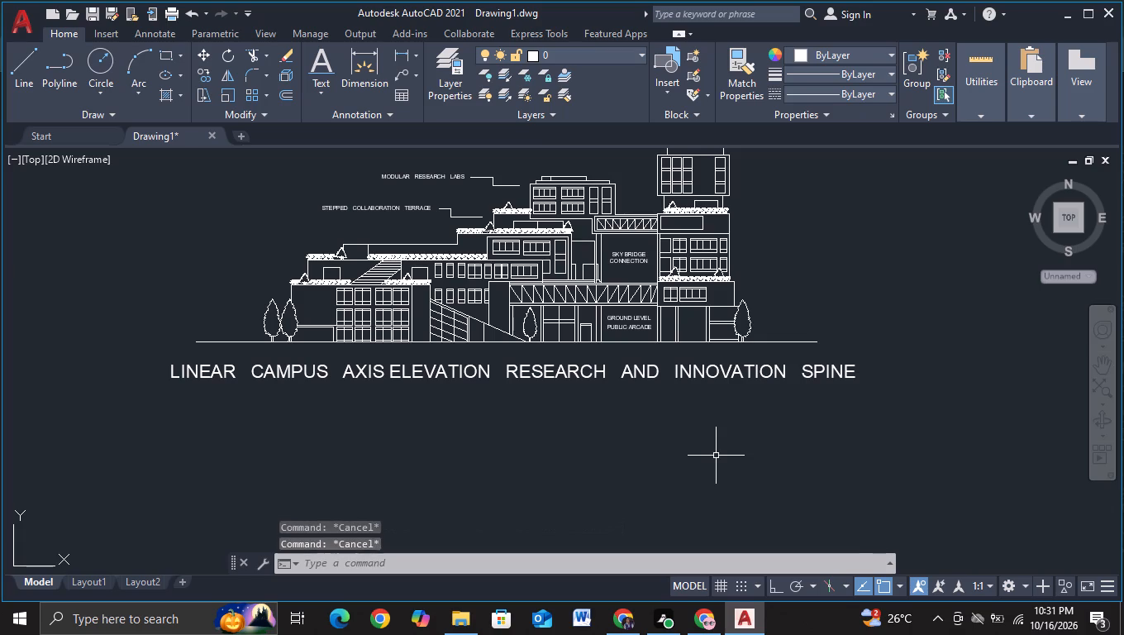
With Ortho on, draw an open-topped U of lines, sides about 294 units high, in empty space below and right of the elevation.
middle_click_drag(714, 458, 705, 411)
scroll(708, 414, "down", 1)
middle_click_drag(722, 434, 740, 334)
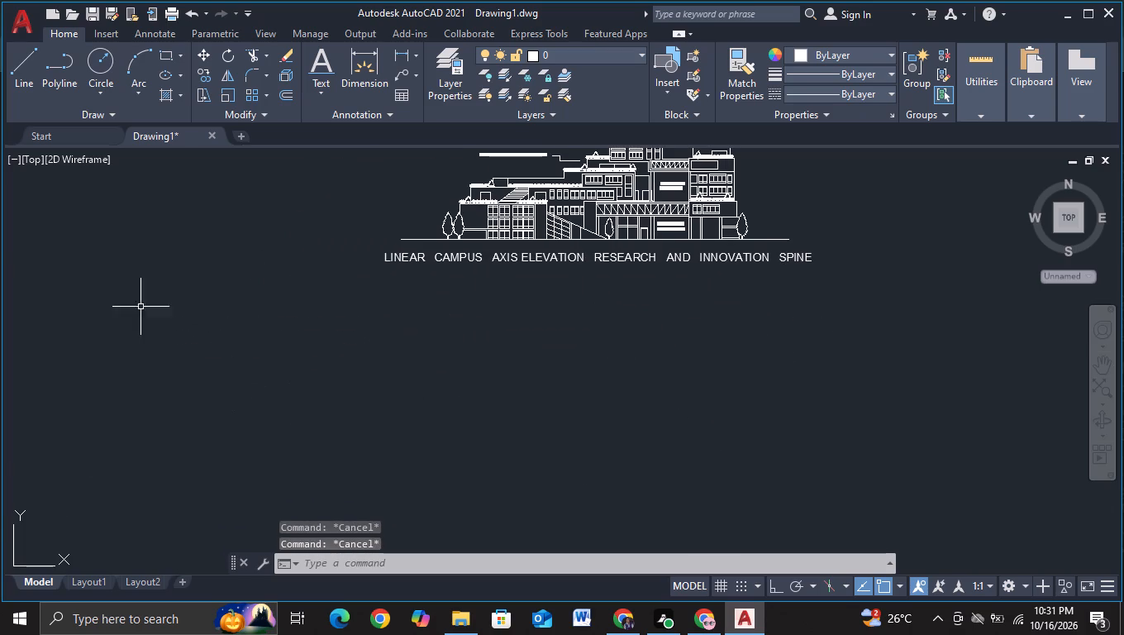
left_click(34, 96)
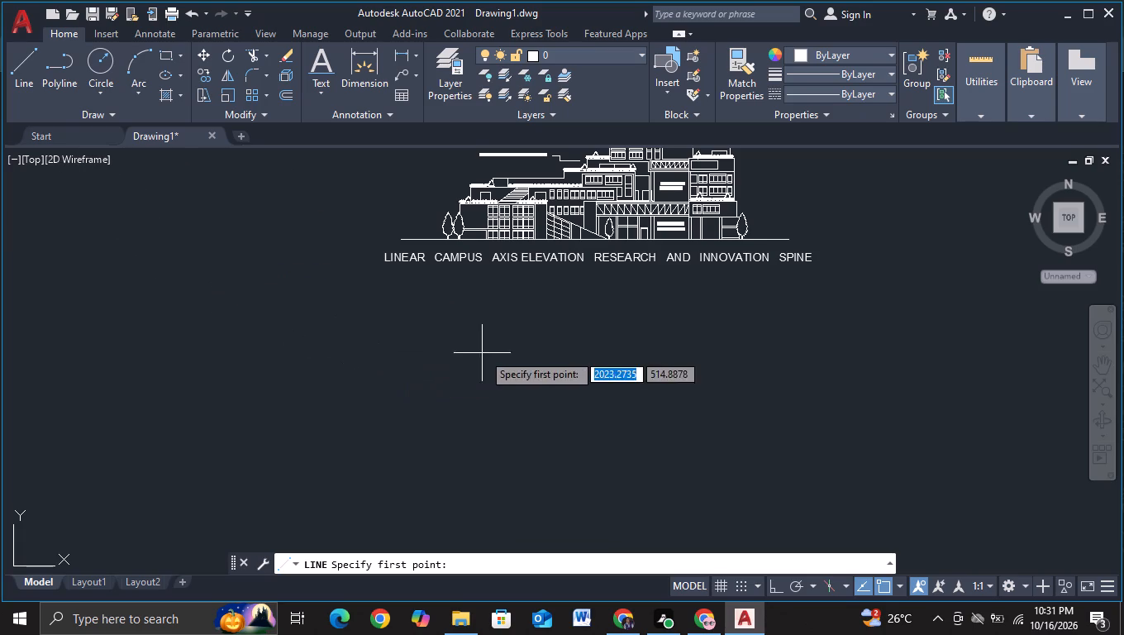
middle_click_drag(491, 351, 336, 406)
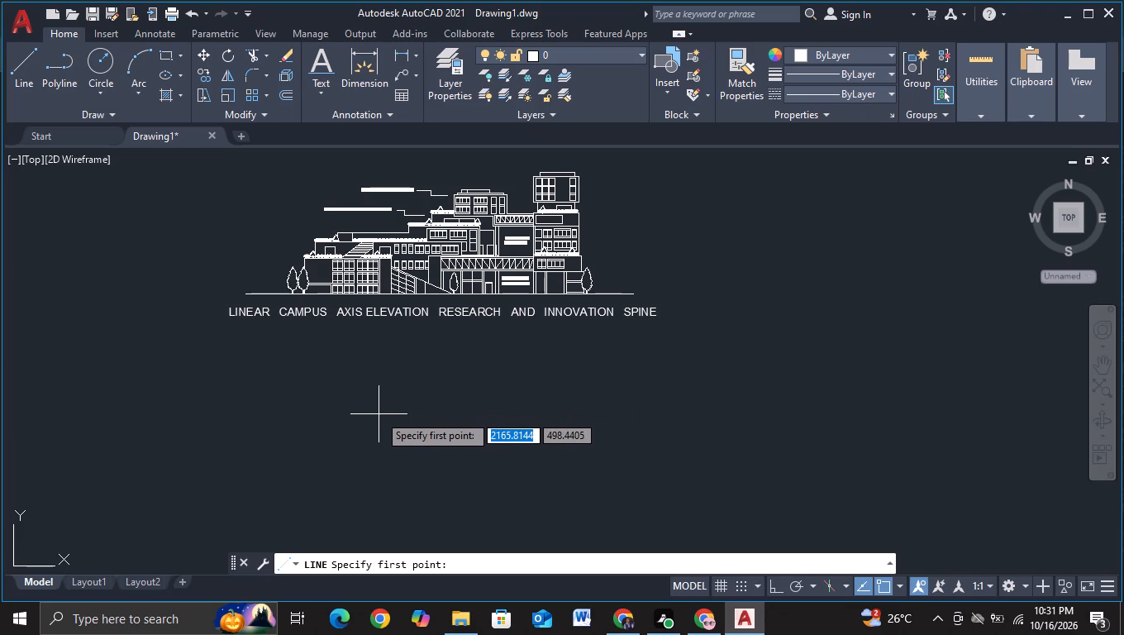
middle_click_drag(396, 438, 395, 434)
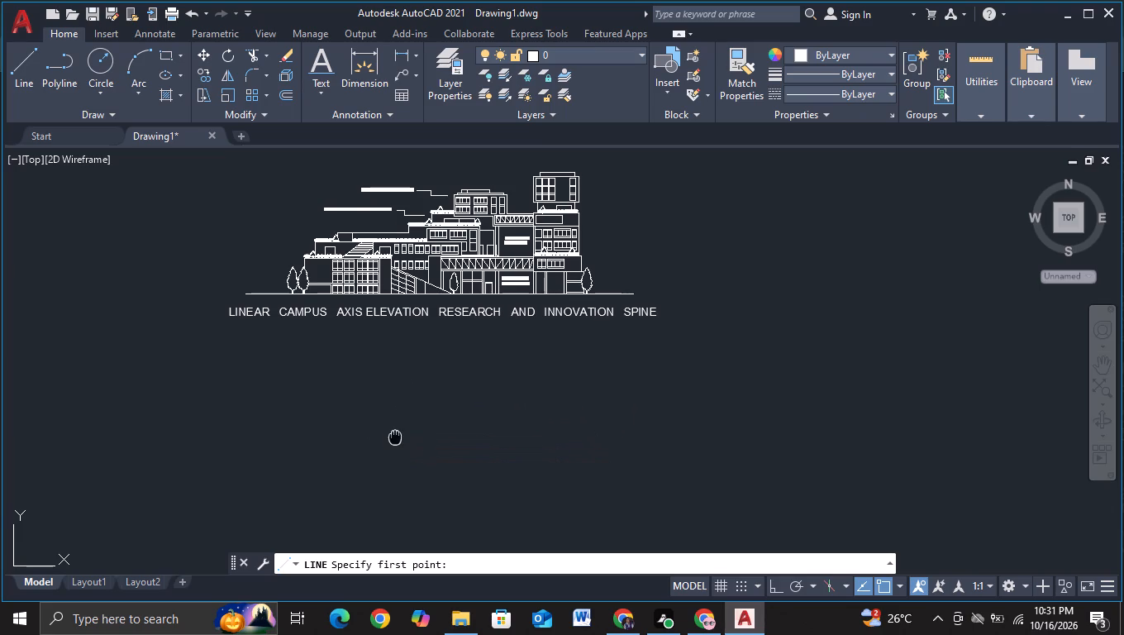
middle_click_drag(395, 434, 395, 418)
middle_click_drag(483, 428, 476, 454)
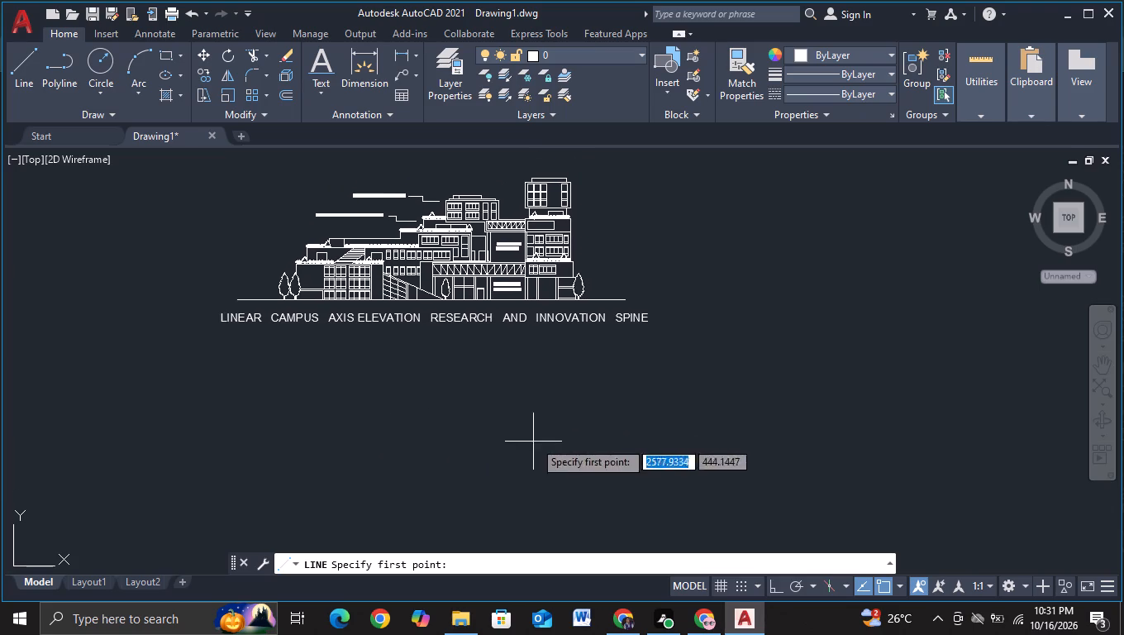
middle_click_drag(541, 429, 569, 397)
middle_click_drag(585, 389, 629, 332)
scroll(629, 332, "up", 1)
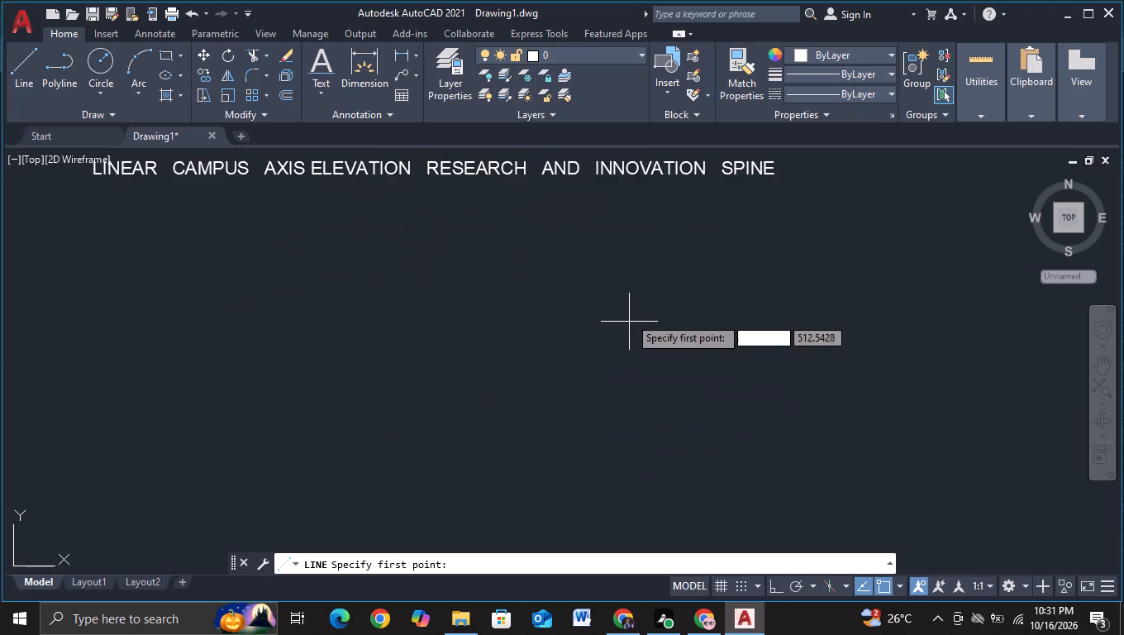
middle_click_drag(629, 327, 731, 375)
left_click(27, 82)
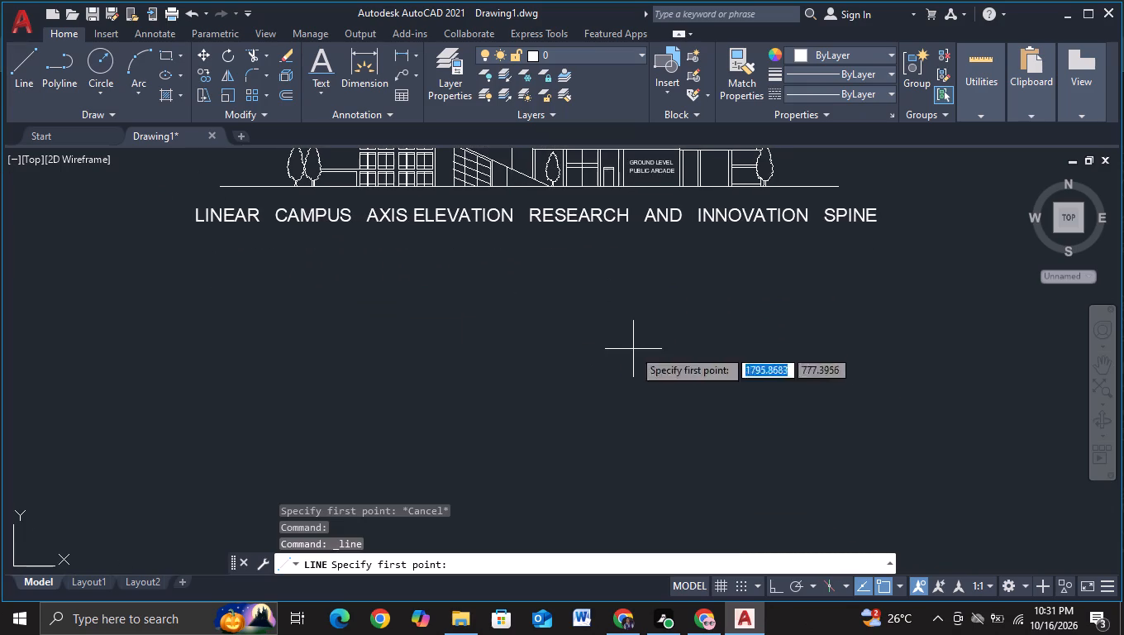
middle_click_drag(712, 355, 603, 285)
middle_click_drag(613, 272, 733, 245)
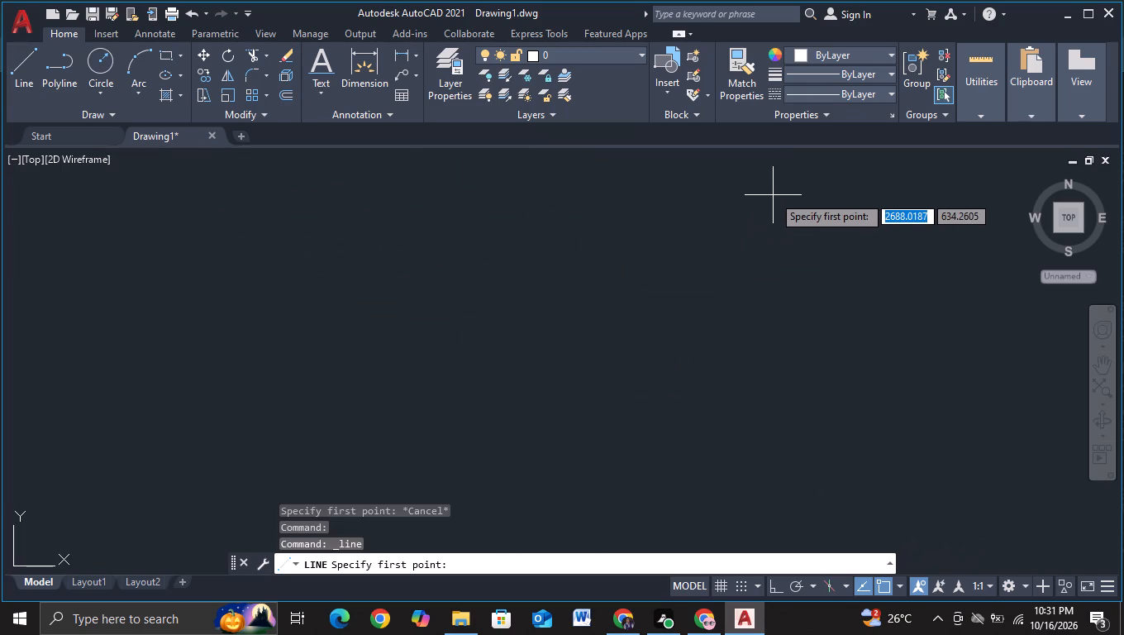
left_click(773, 195)
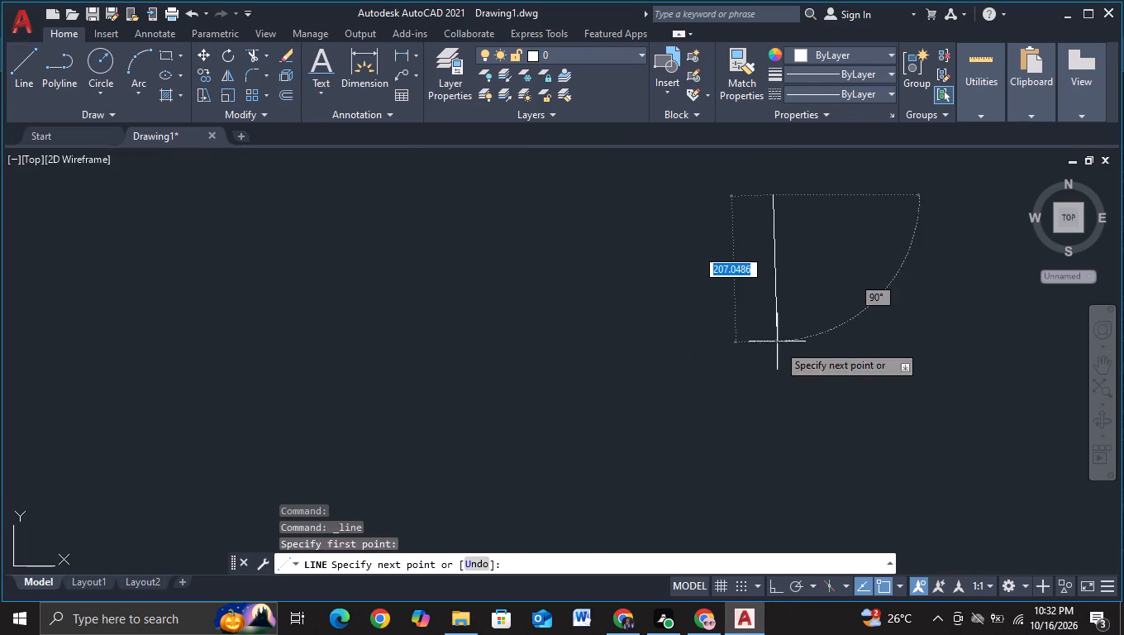
key("F8")
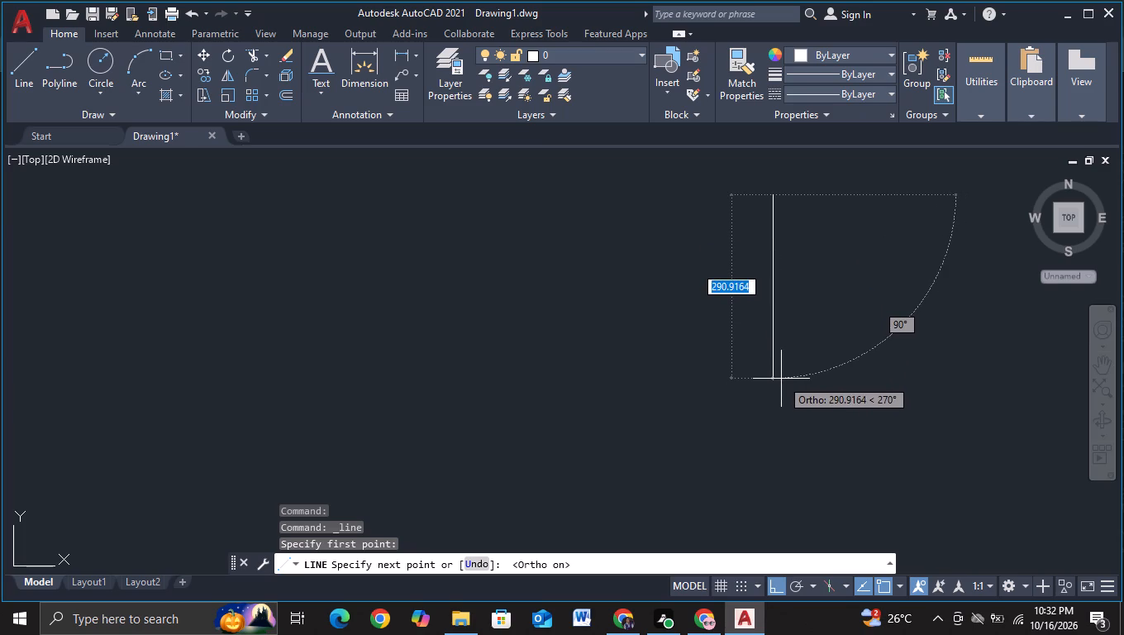
left_click(777, 380)
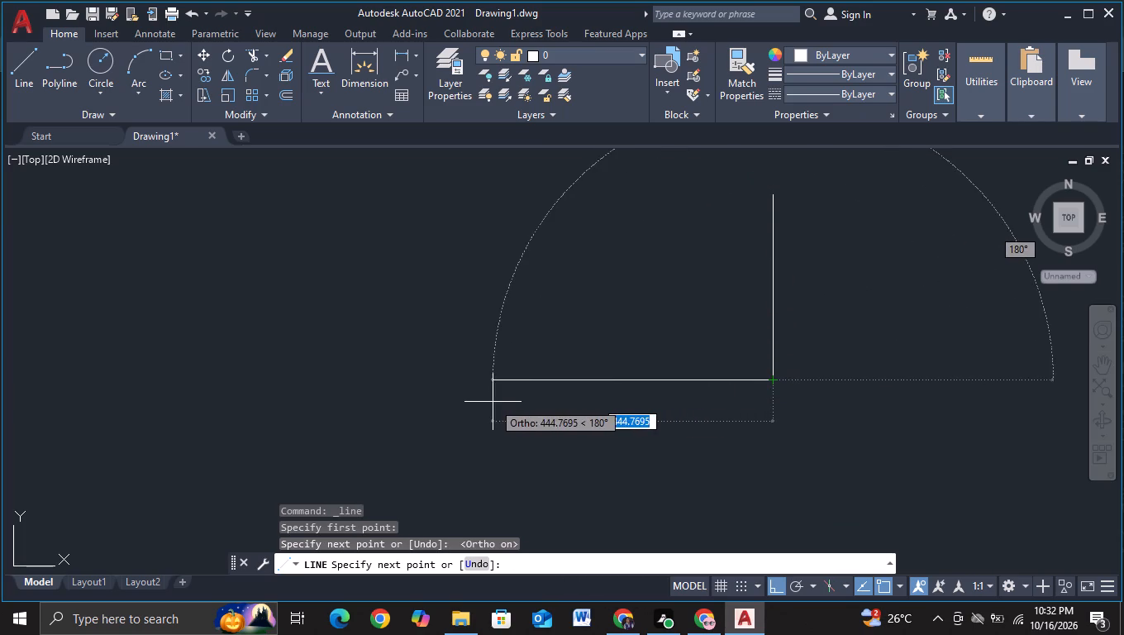
left_click(519, 394)
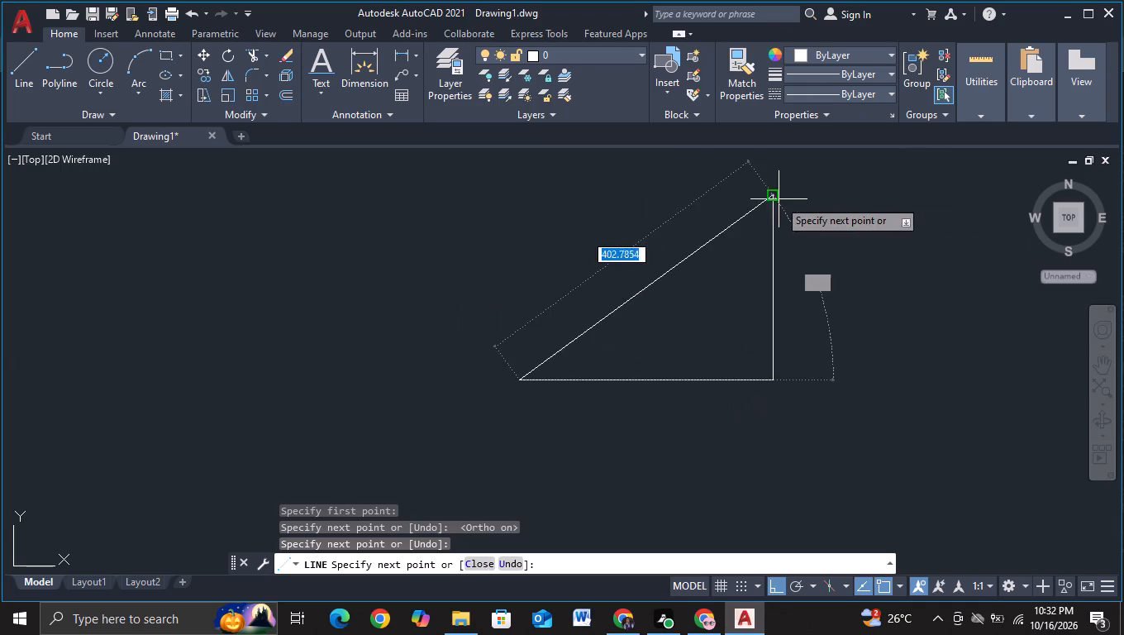
left_click(518, 195)
Continue the line inside the U as a parallel inner outline about 269 units high, closing both wall tops at the starting corner.
left_click(532, 194)
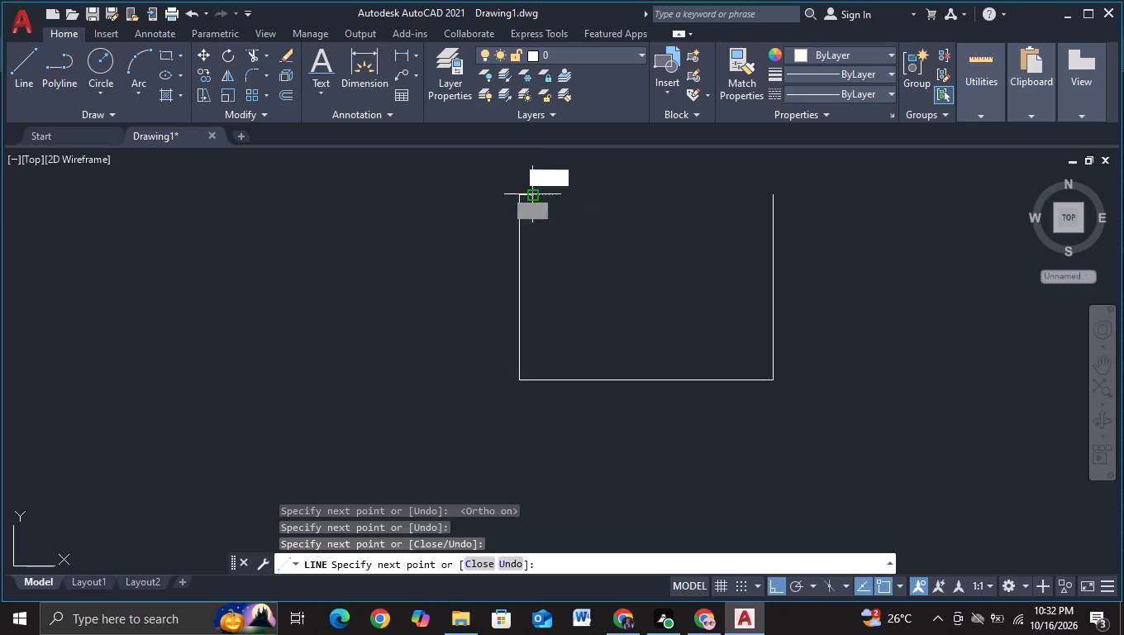
left_click(535, 365)
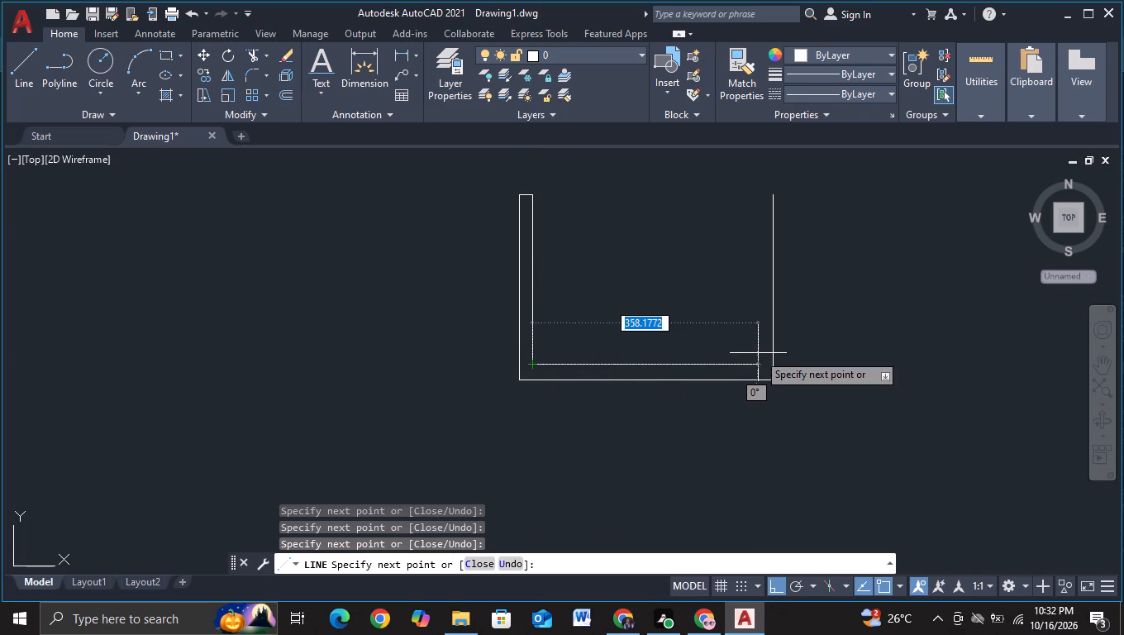
left_click_drag(758, 353, 758, 346)
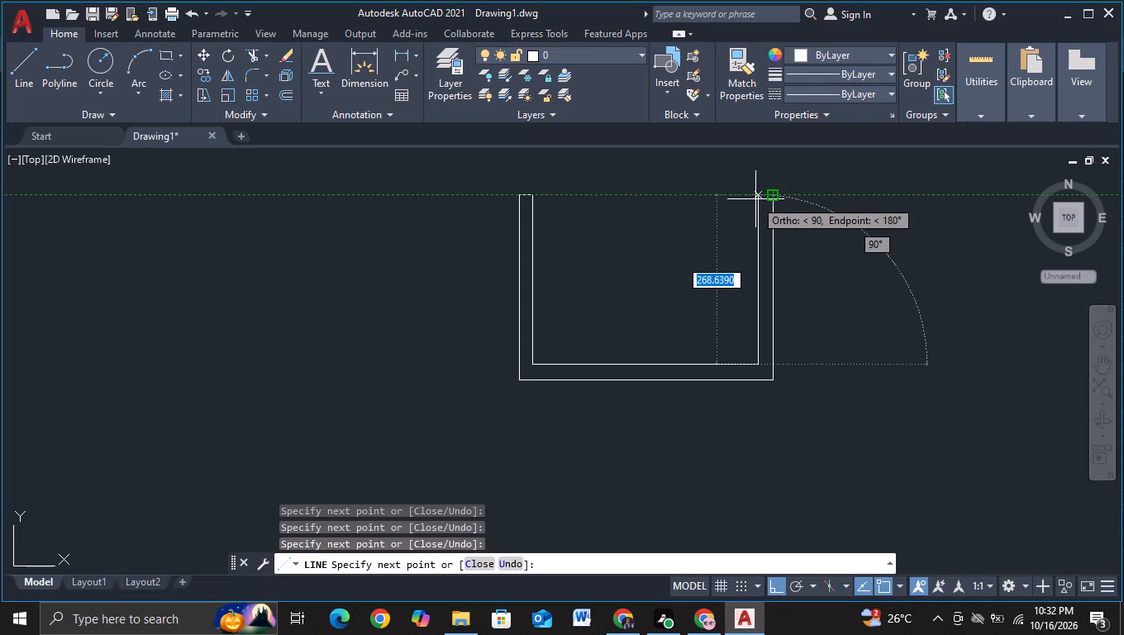
left_click(756, 197)
left_click(769, 195)
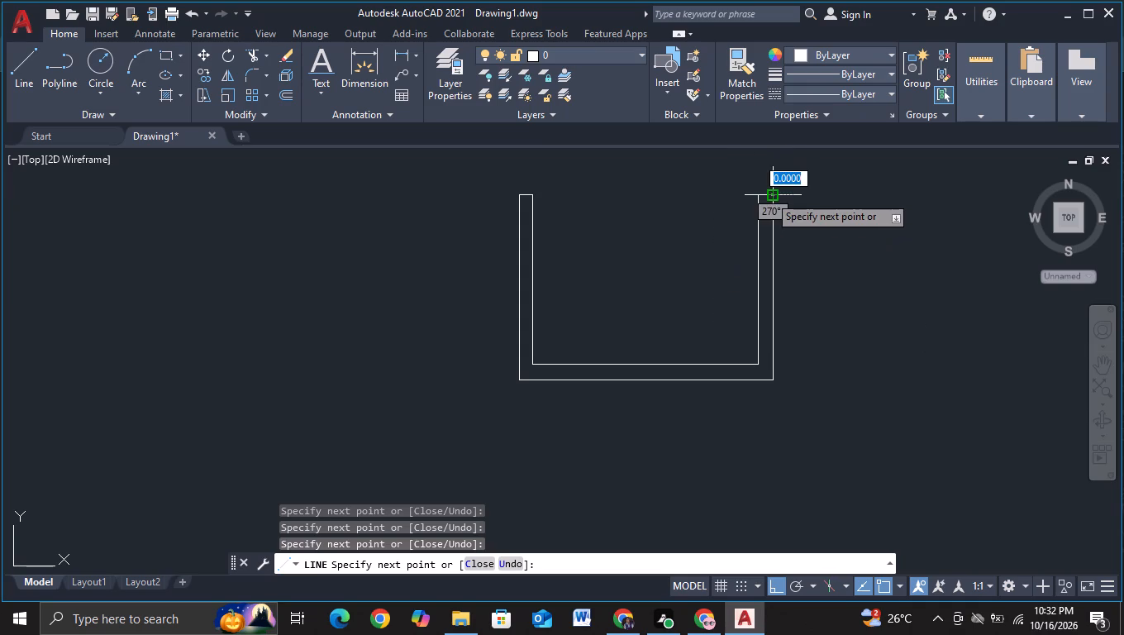
Move the whole double-line U outline farther down, away from the elevation's title.
key("Escape")
middle_click_drag(841, 292, 850, 270)
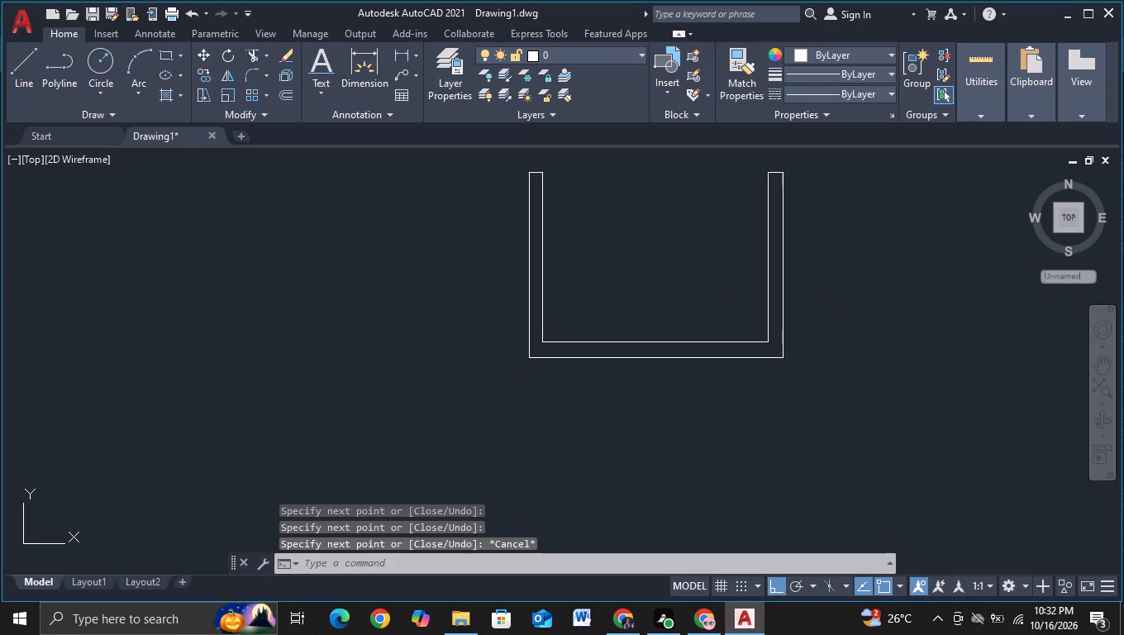
middle_click_drag(692, 253, 672, 342)
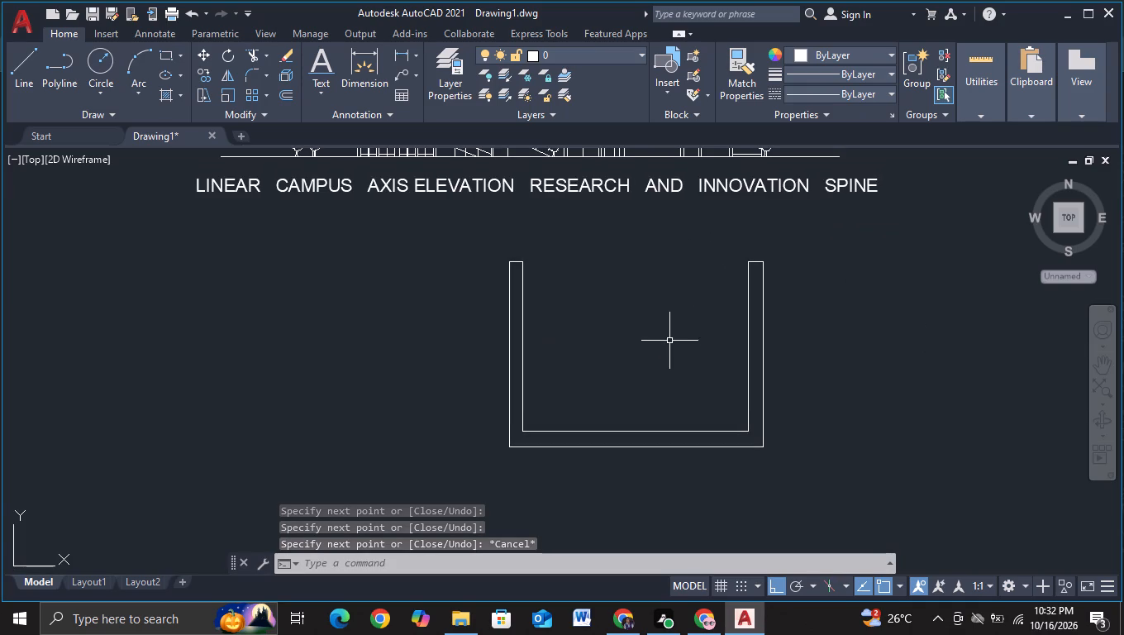
middle_click_drag(569, 327, 570, 340)
left_click(493, 257)
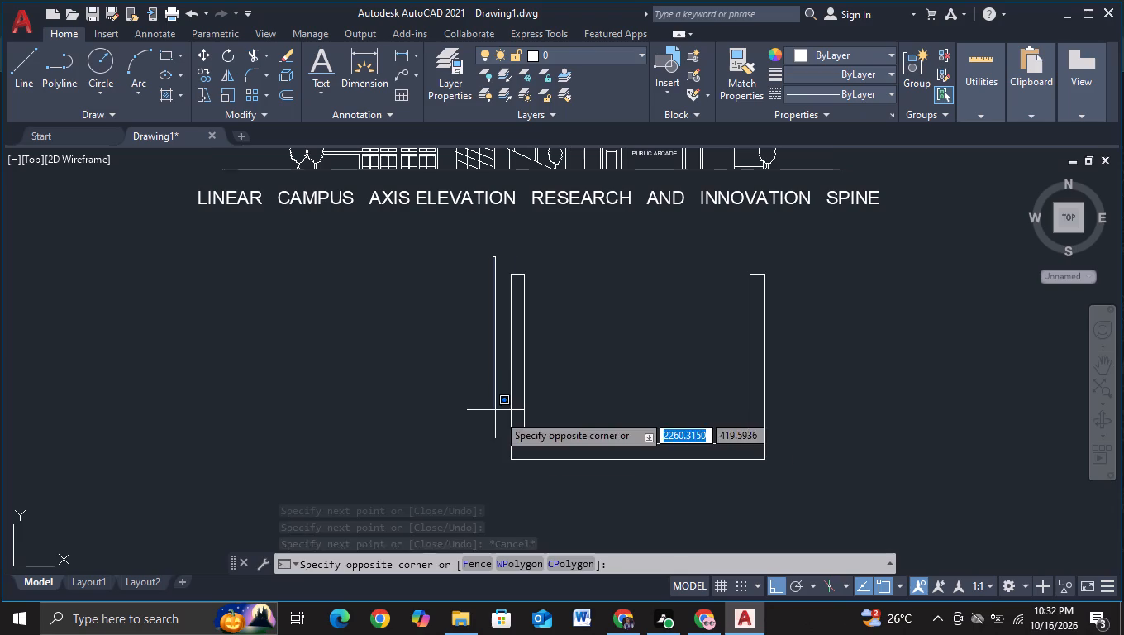
left_click(836, 498)
key("m")
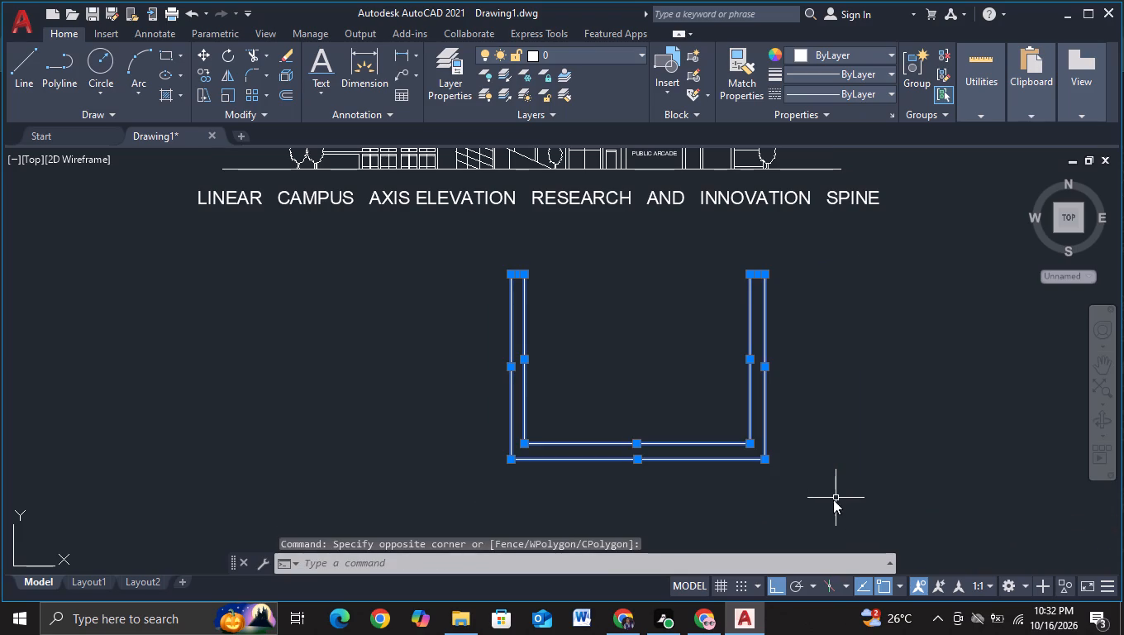
left_click(877, 537)
left_click_drag(665, 387, 679, 424)
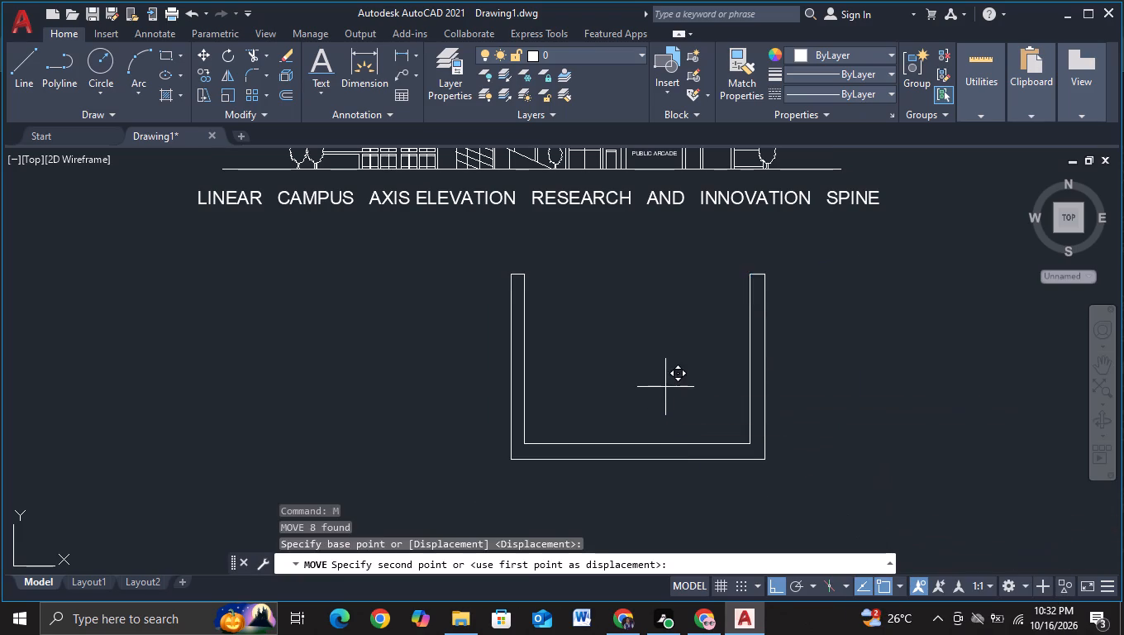
middle_click_drag(681, 428, 694, 322)
left_click(733, 397)
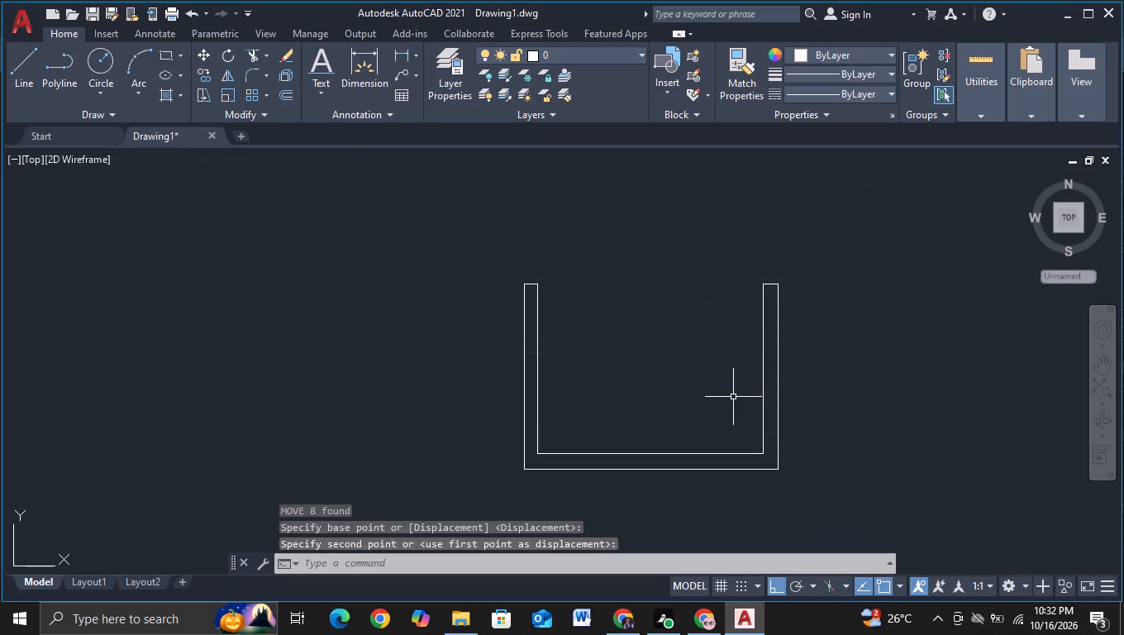
scroll(731, 393, "down", 1)
middle_click_drag(732, 390, 734, 374)
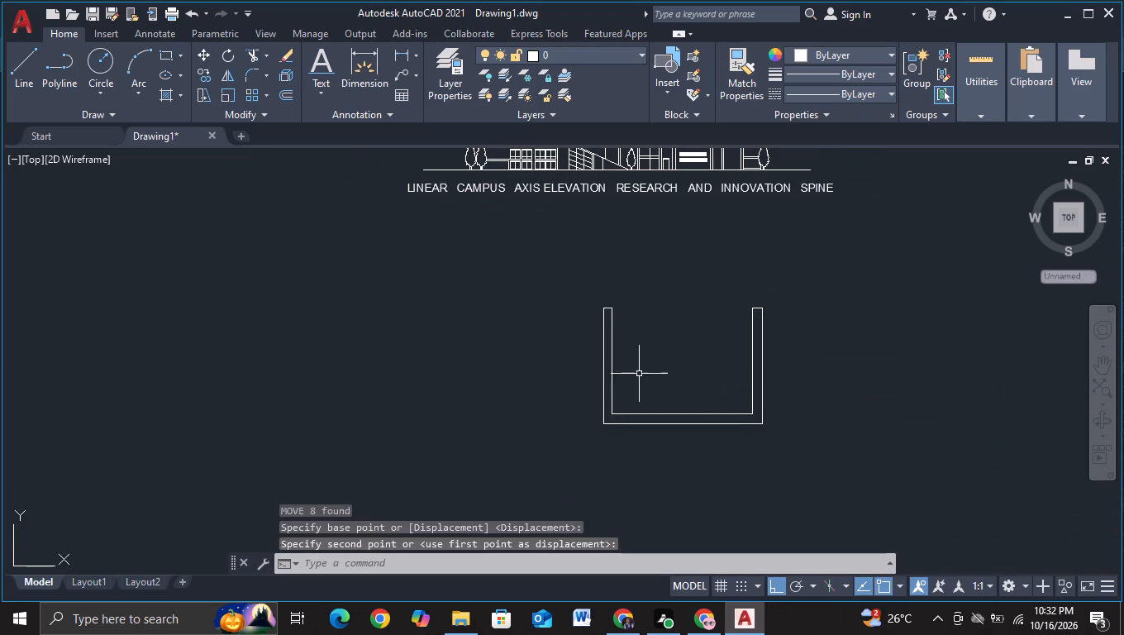
Draw a slab outline across the U's wall tops, with end shoulders about 54 and 57 units wide and uprights about 44 units high.
left_click(30, 72)
scroll(735, 354, "up", 1)
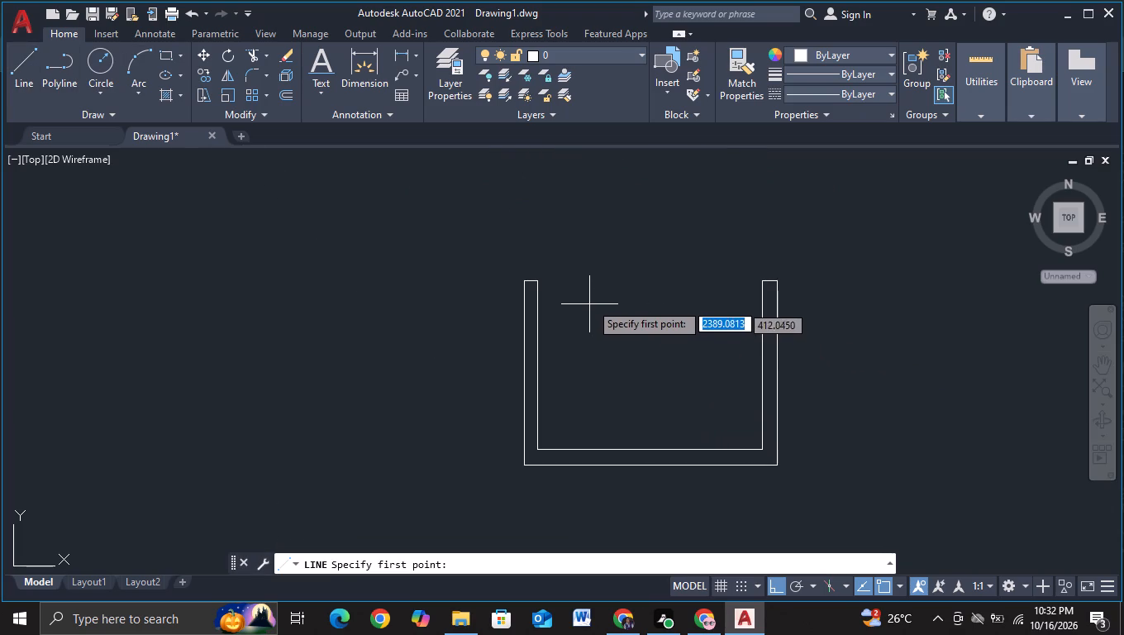
scroll(555, 251, "up", 1)
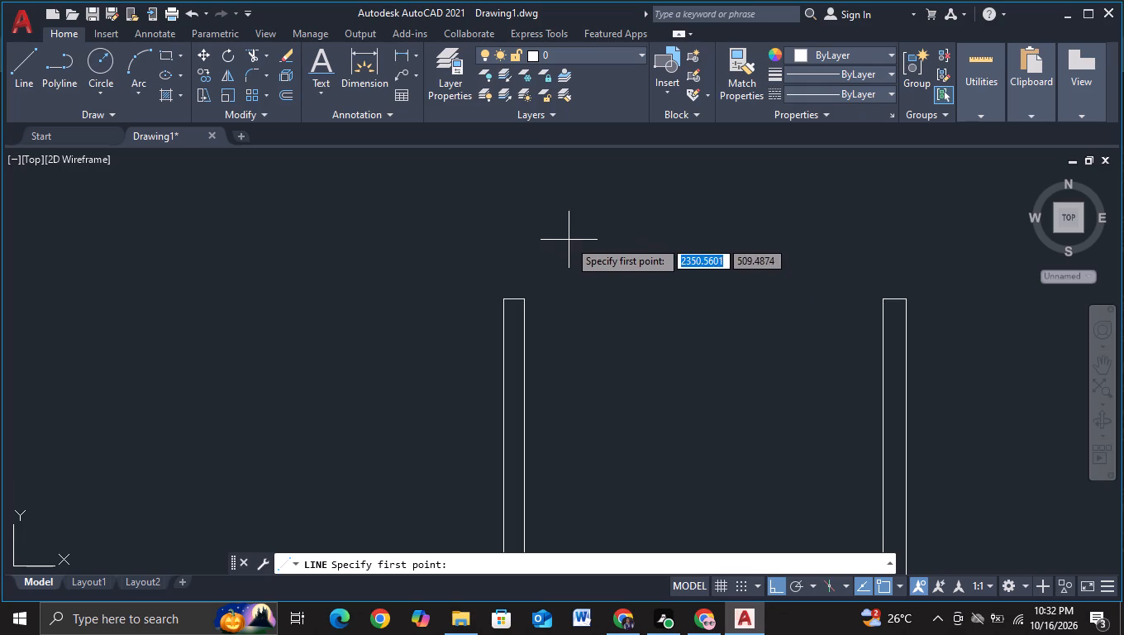
left_click(557, 235)
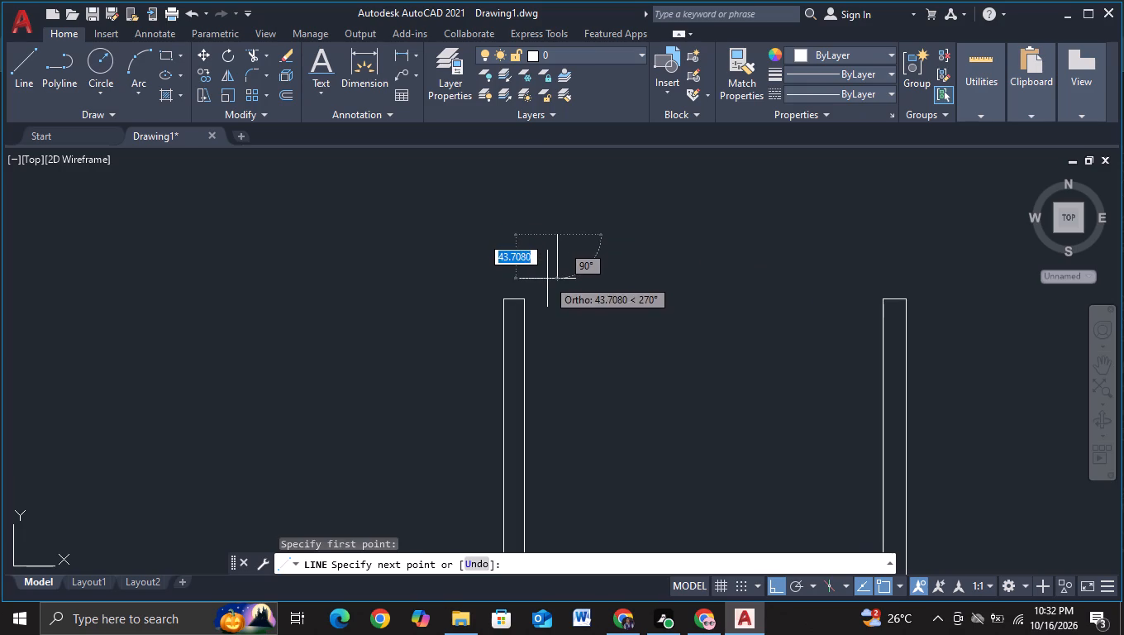
left_click(547, 279)
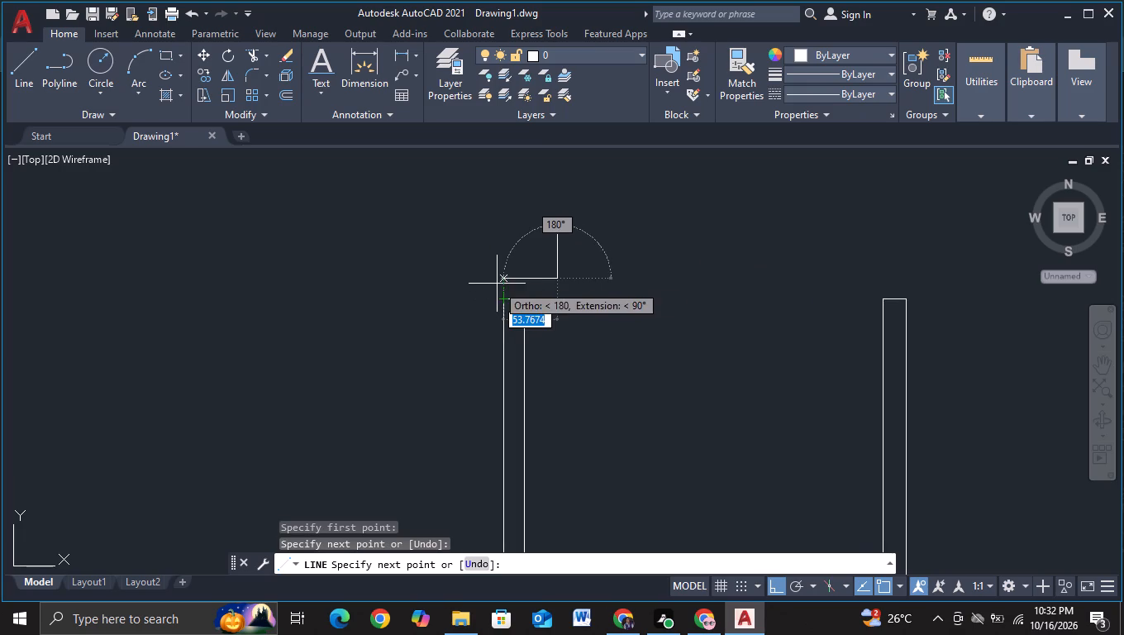
left_click(504, 279)
left_click(502, 294)
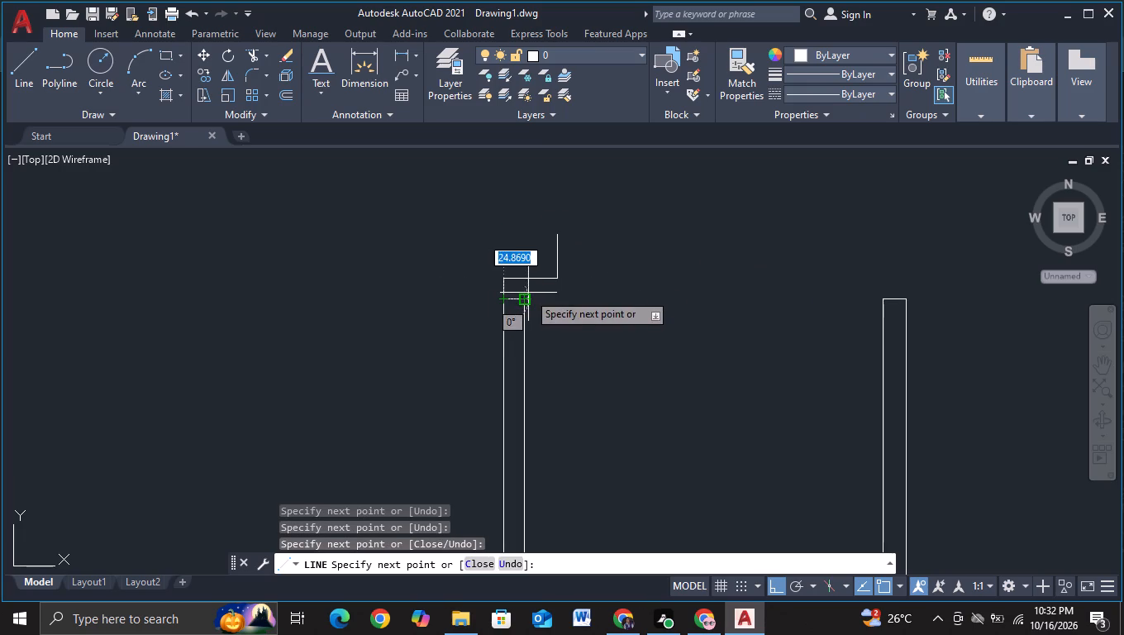
left_click(906, 301)
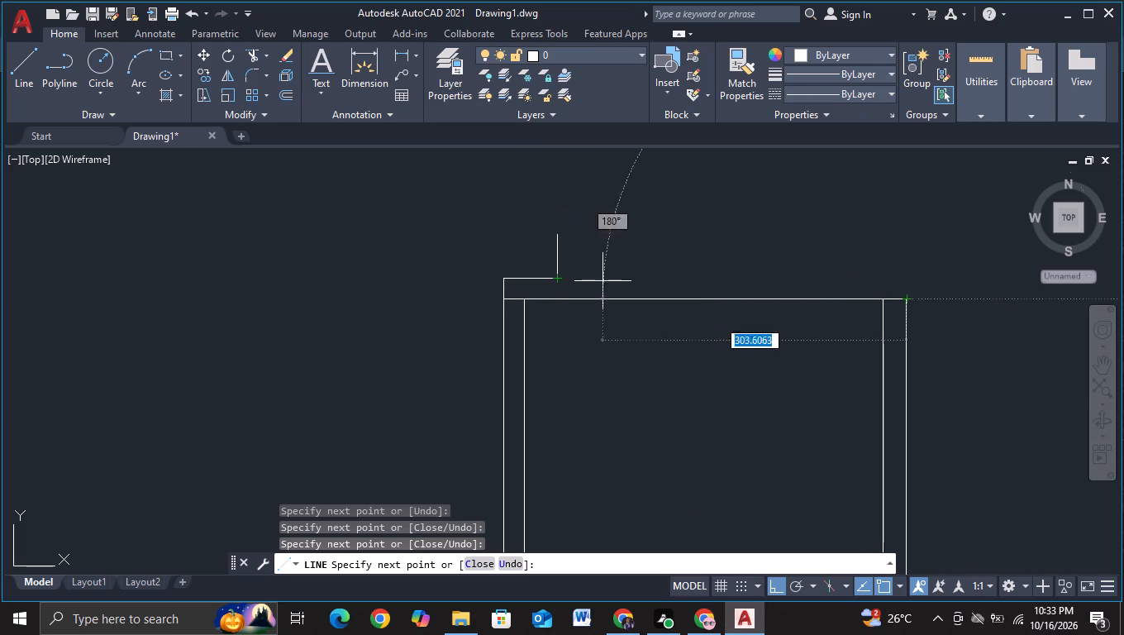
left_click(907, 278)
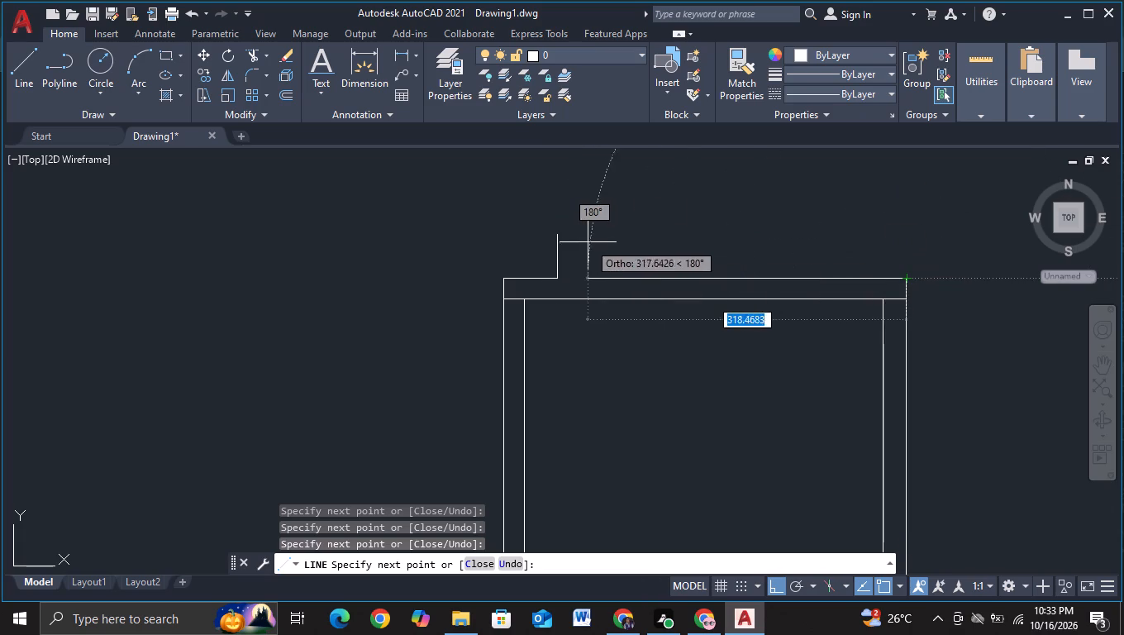
left_click(850, 256)
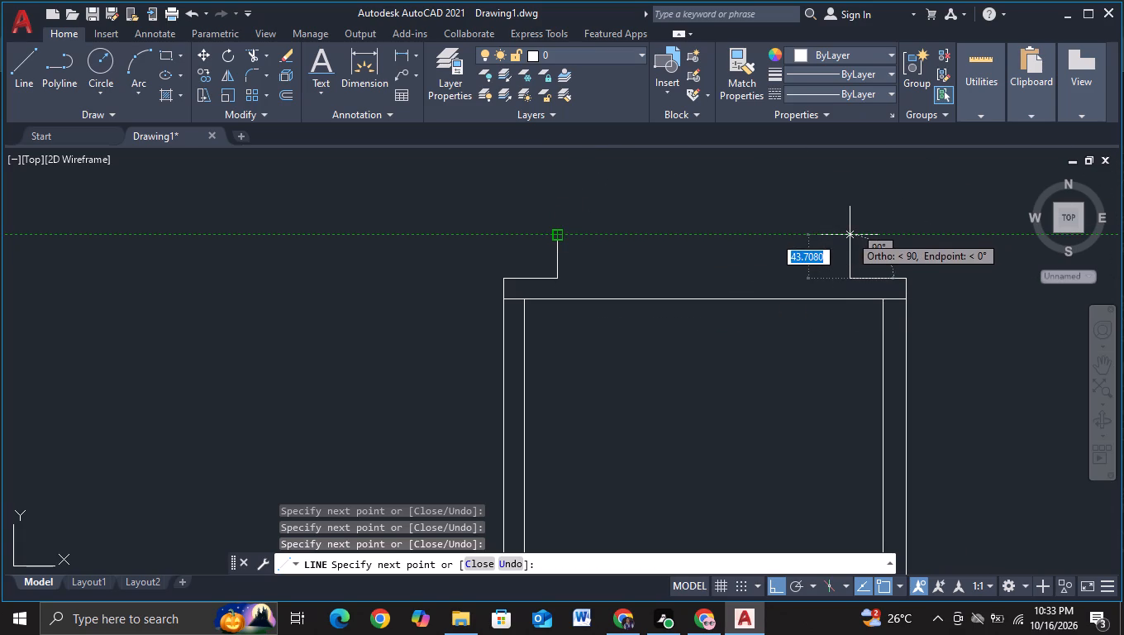
left_click(850, 235)
key("Escape")
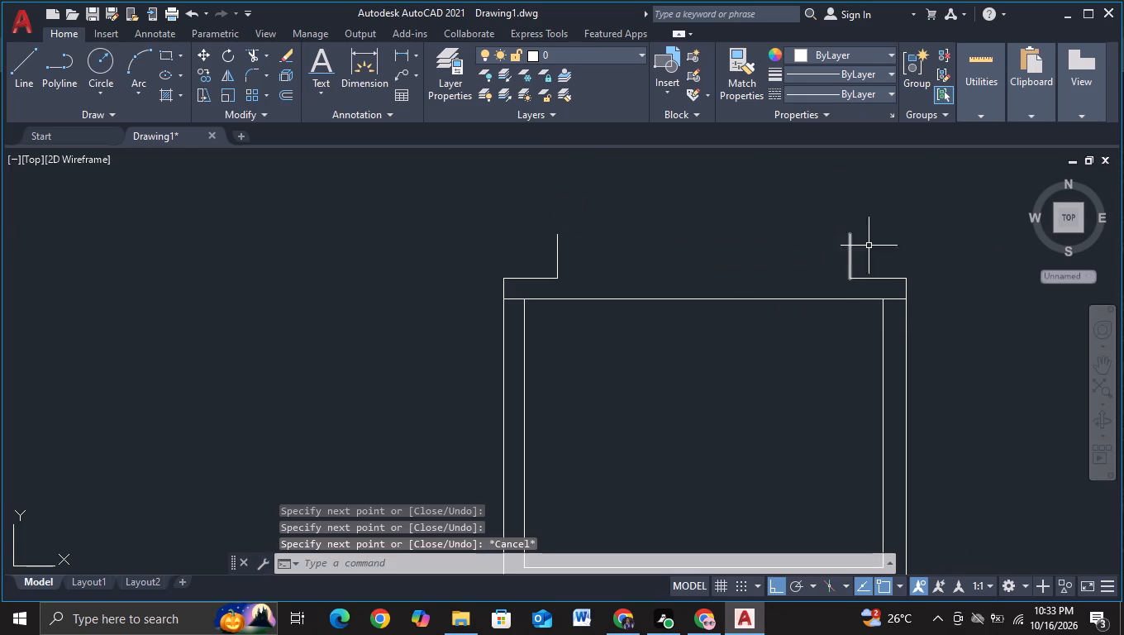
Turn the slab's left upright into a narrow post by adding its top and an inner side about 44 units long.
scroll(901, 259, "down", 1)
middle_click_drag(940, 309, 745, 305)
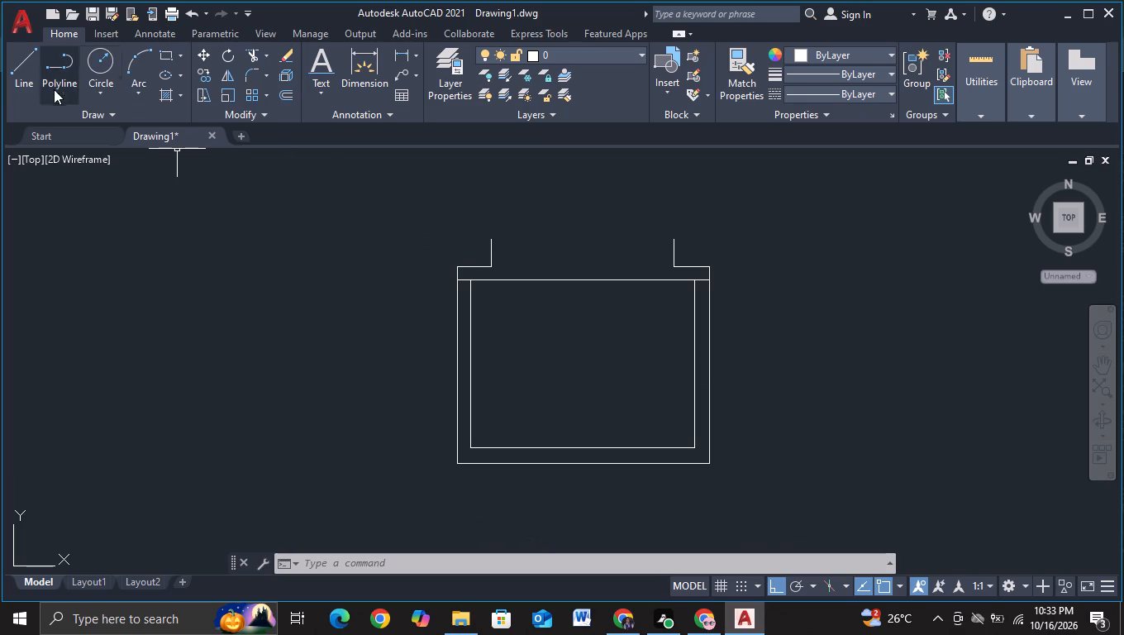
left_click(30, 79)
scroll(544, 266, "up", 2)
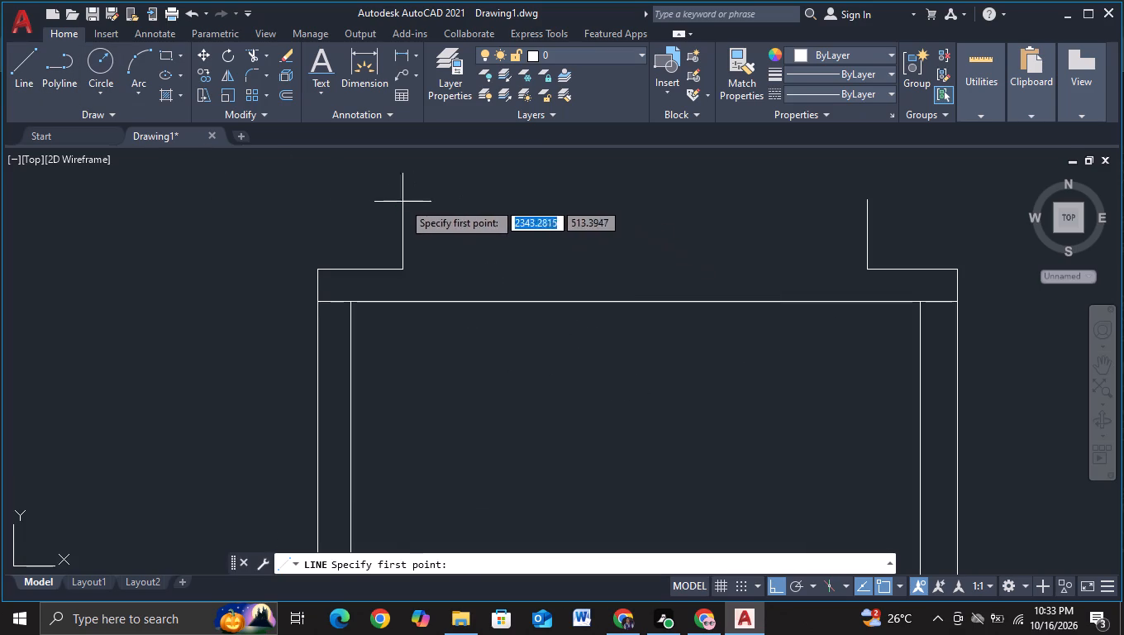
left_click(398, 202)
left_click(426, 202)
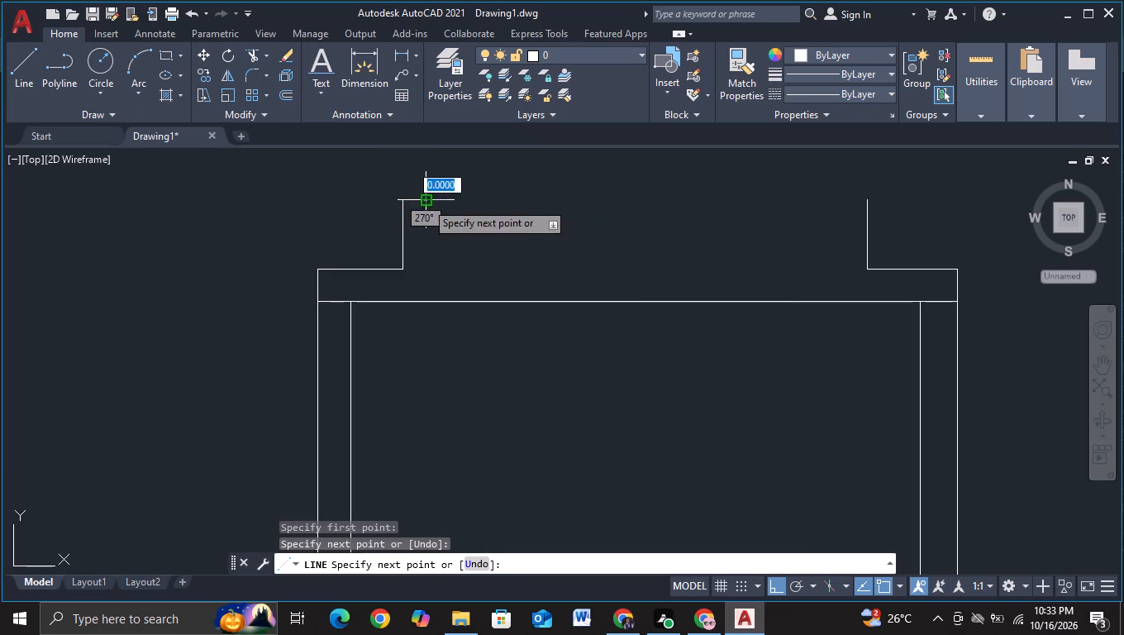
left_click(425, 270)
key("Escape")
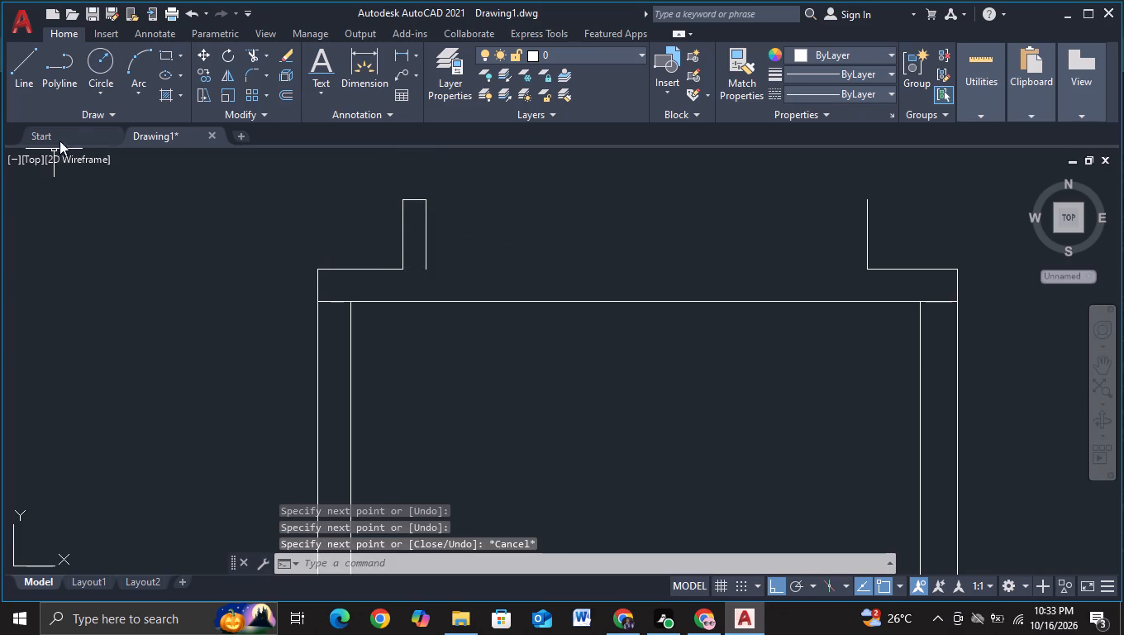
Turn the slab's right upright into a matching narrow post by adding its top and an inner side about 44 units long.
left_click(29, 90)
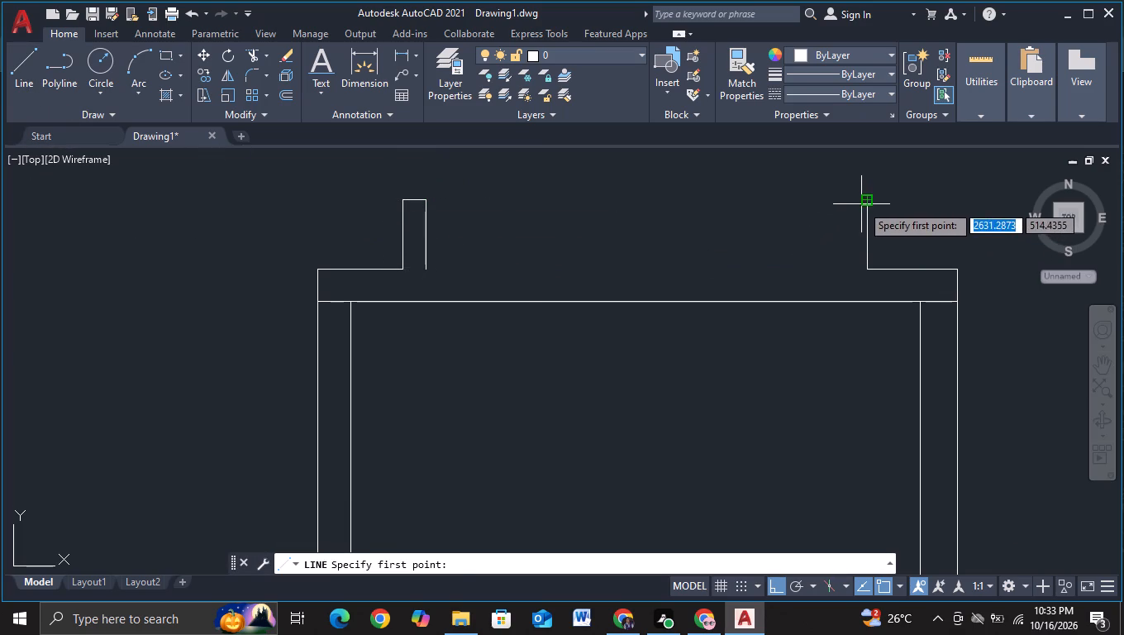
left_click(861, 204)
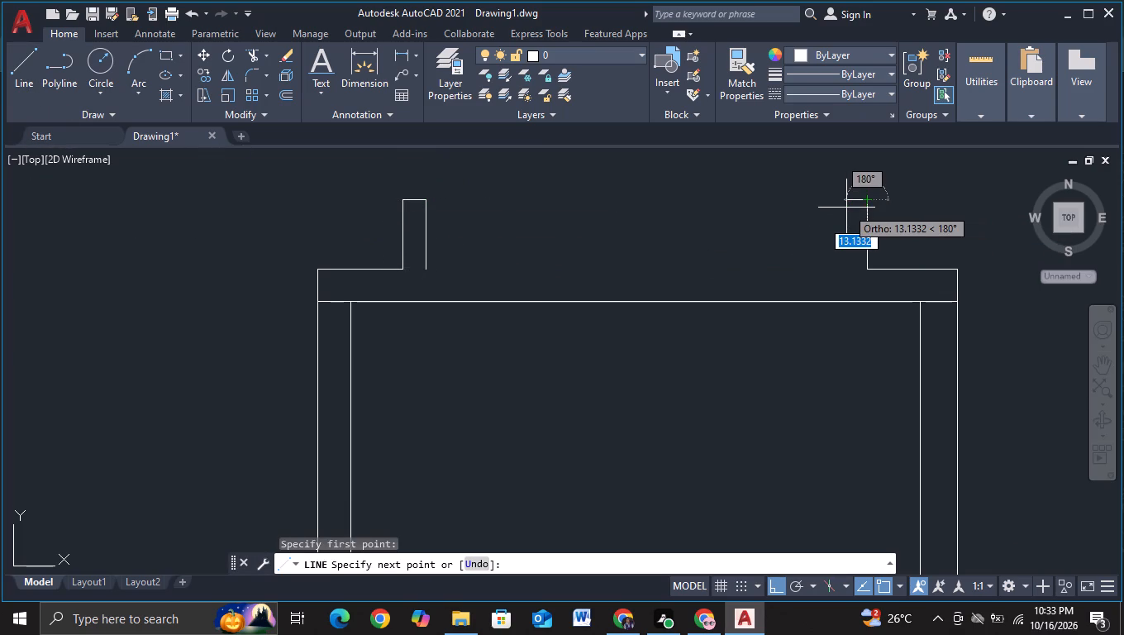
left_click(843, 210)
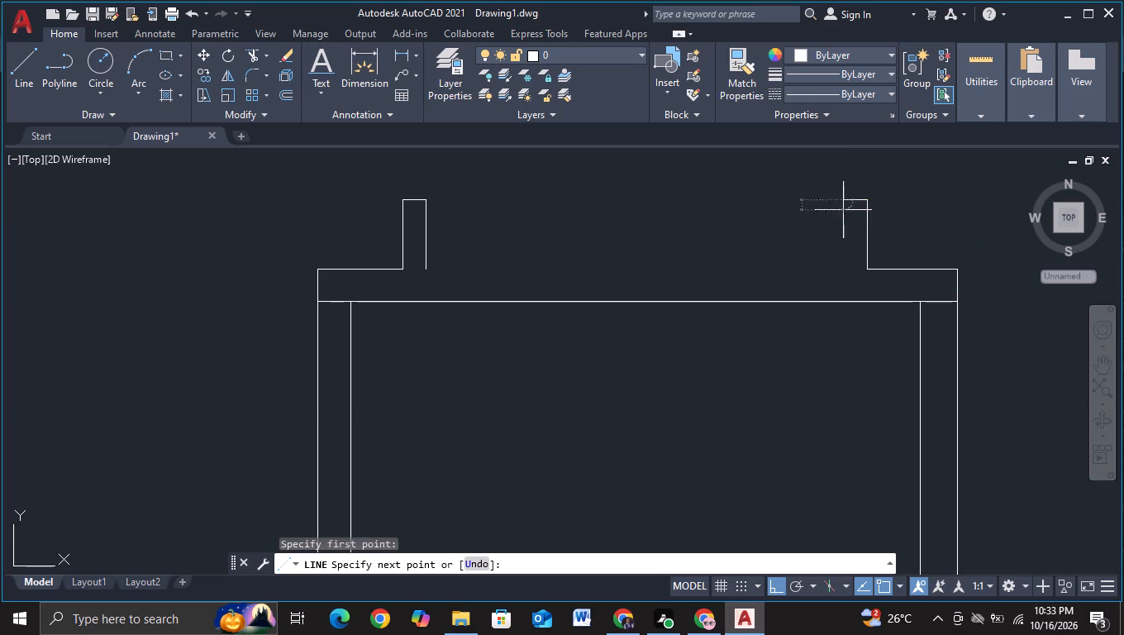
left_click(843, 268)
key("Escape")
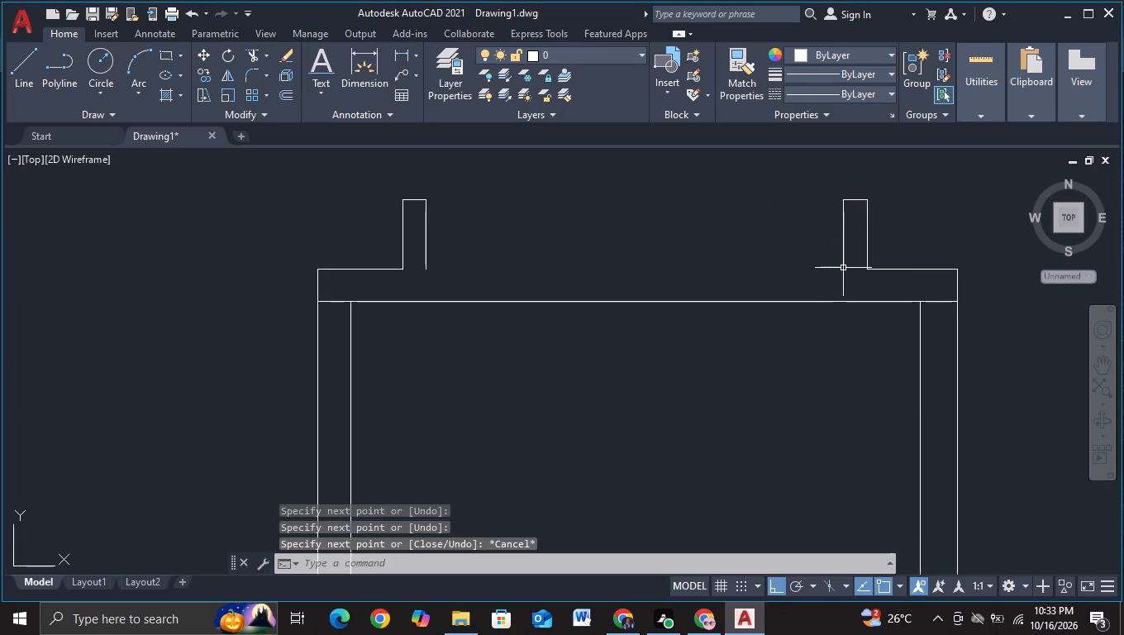
Draw a horizontal line joining the inner bases of the two posts to complete the slab's top edge.
left_click(32, 89)
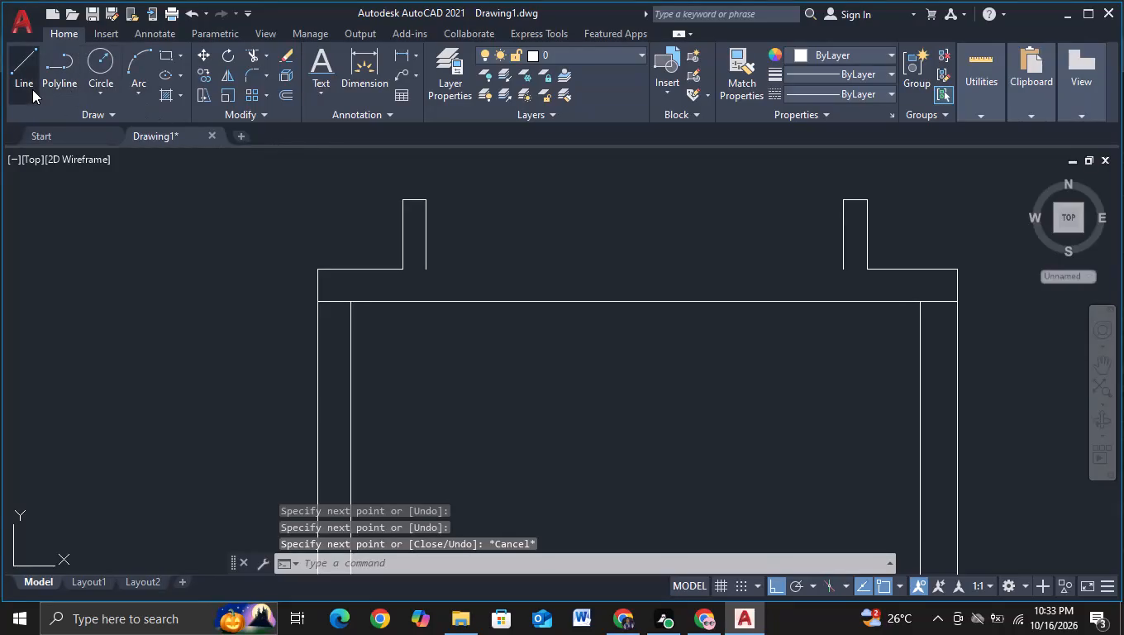
left_click_drag(426, 272, 441, 272)
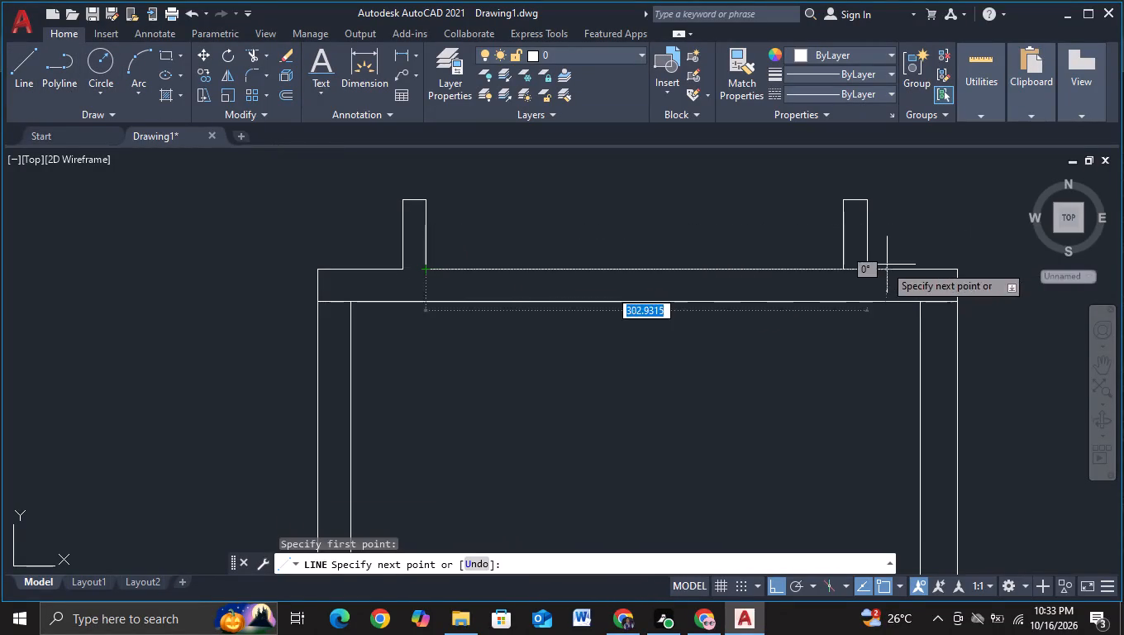
left_click(841, 262)
key("Escape")
Move both posts, the line joining them and the slab's right top segment one post width to the left.
scroll(664, 228, "down", 1)
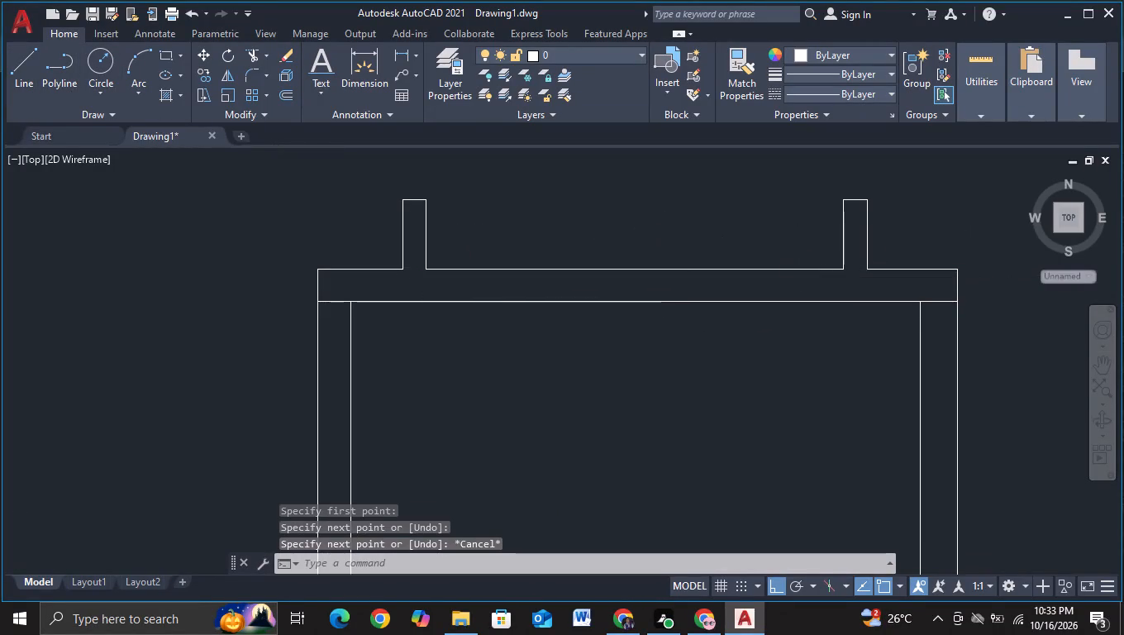
middle_click_drag(666, 229, 627, 260)
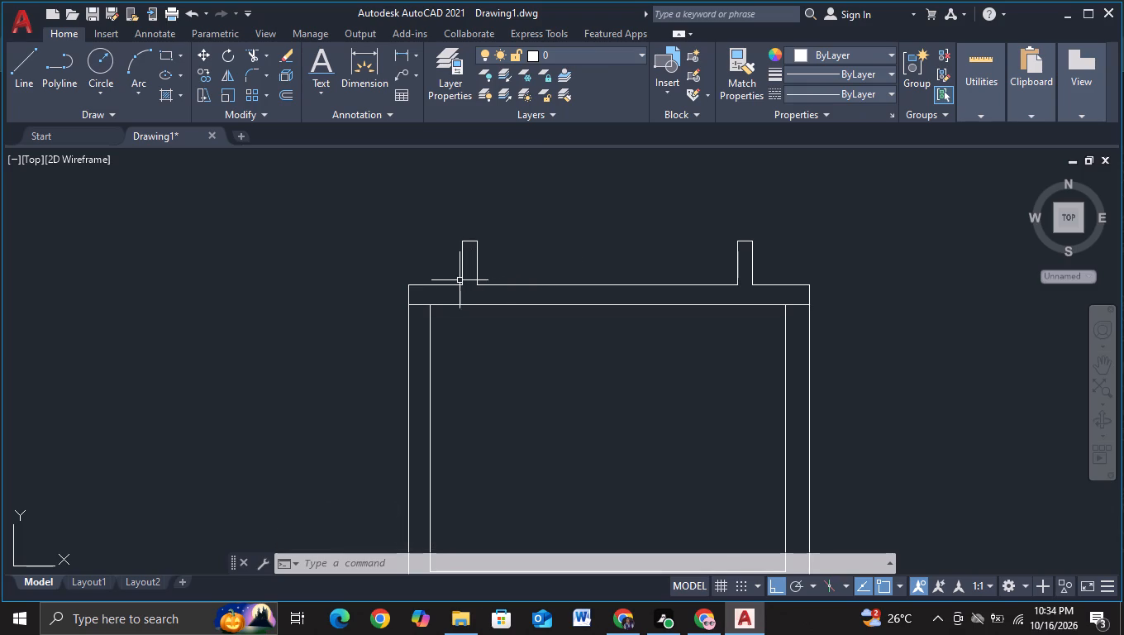
left_click(24, 64)
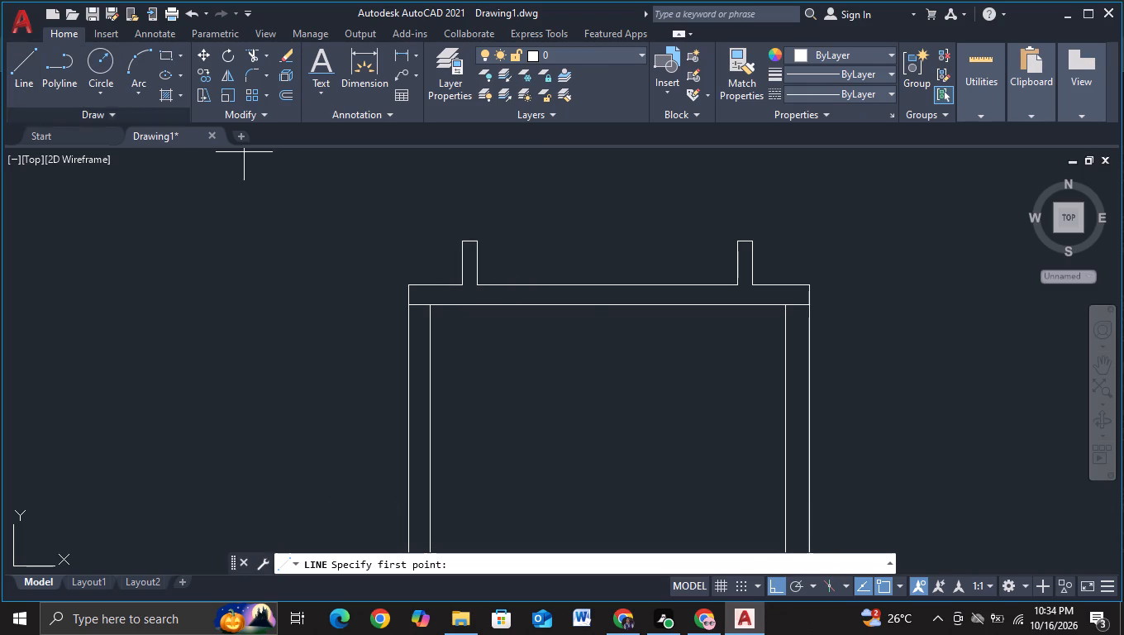
key("Escape")
left_click(437, 220)
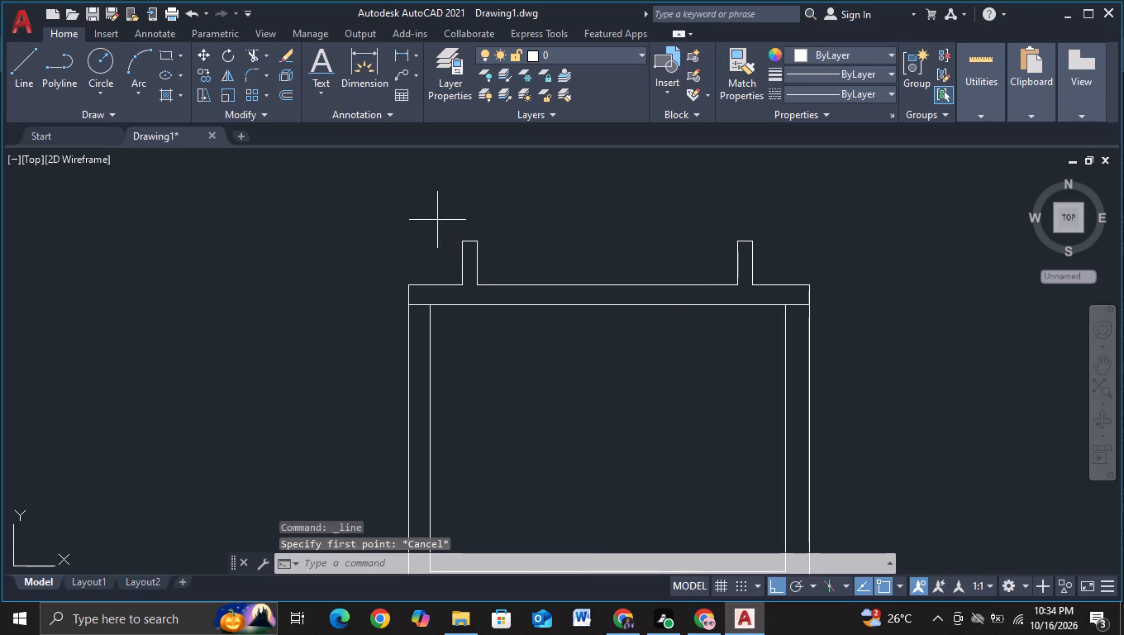
left_click(812, 295)
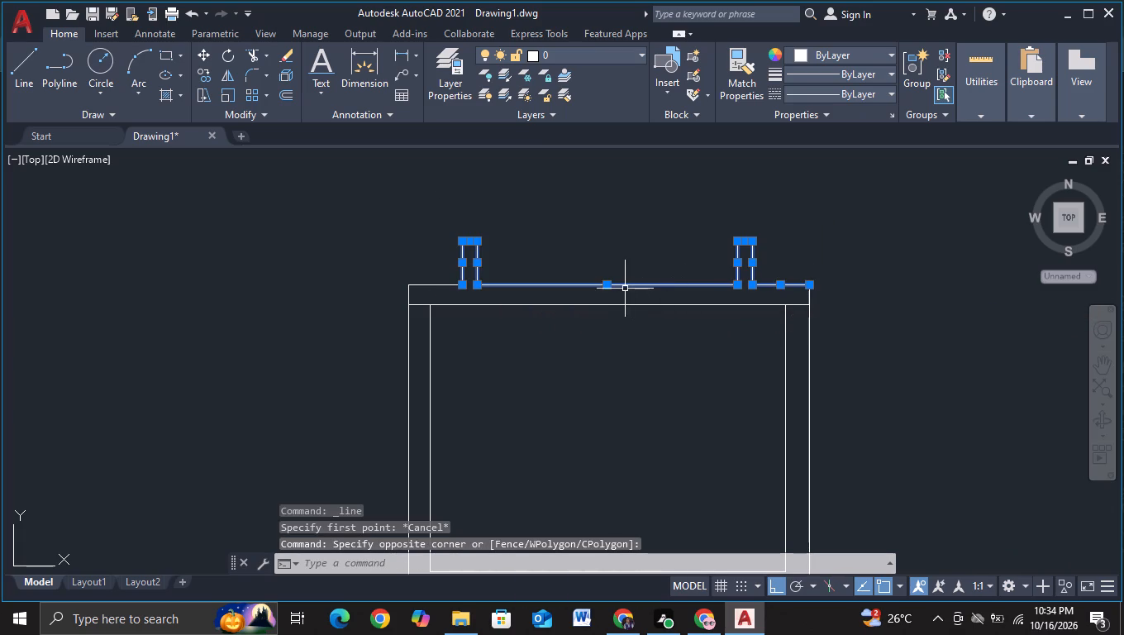
key("m")
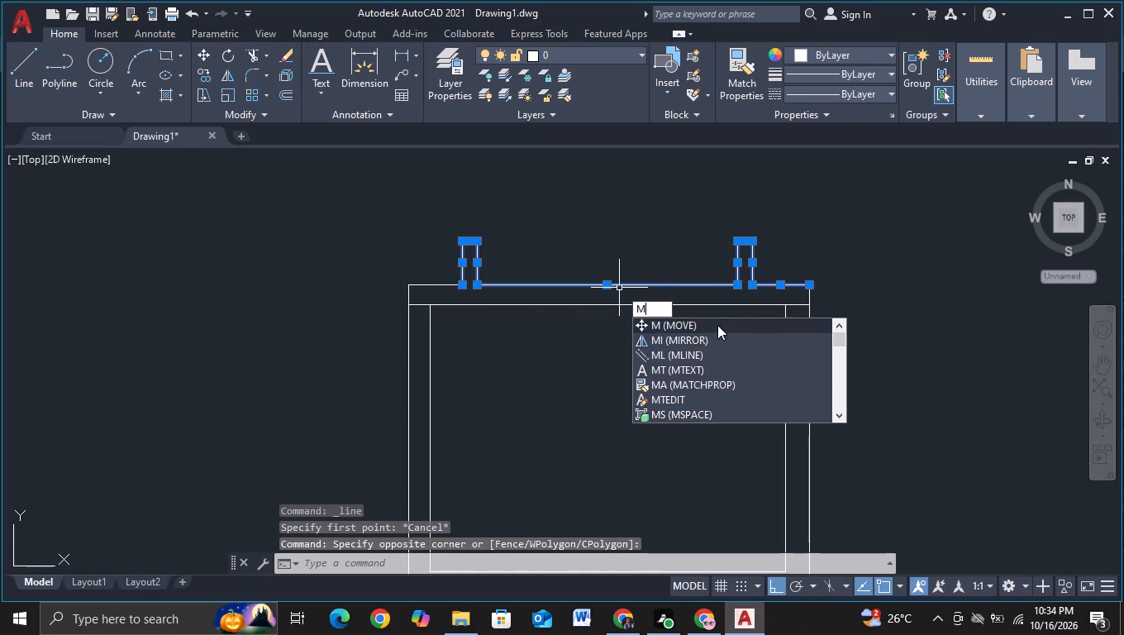
left_click(717, 325)
left_click(600, 277)
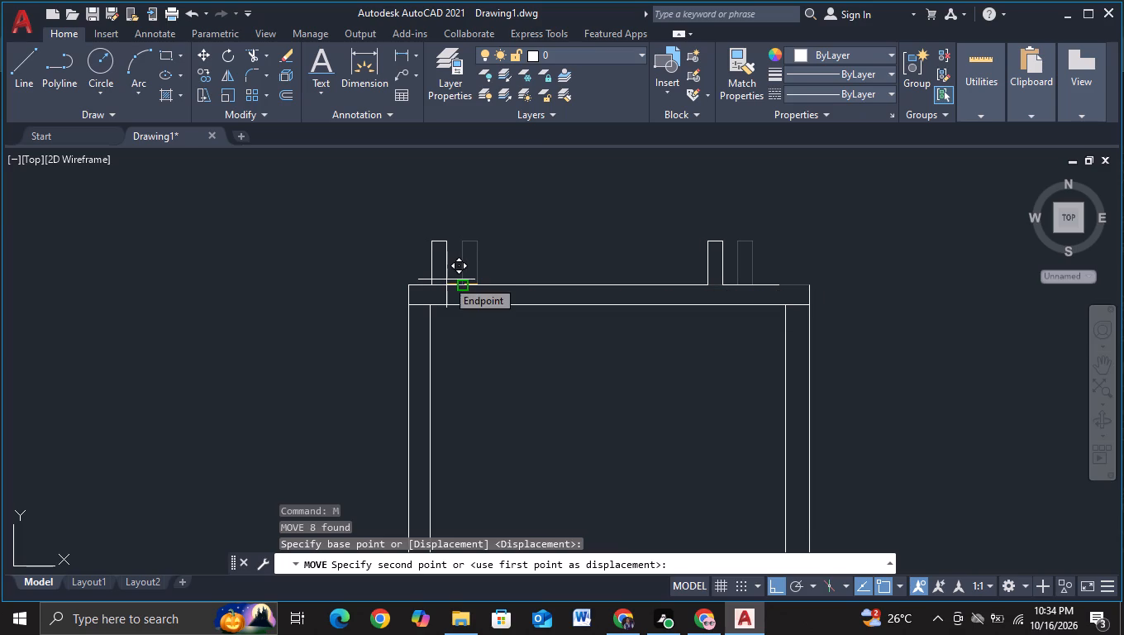
left_click(446, 279)
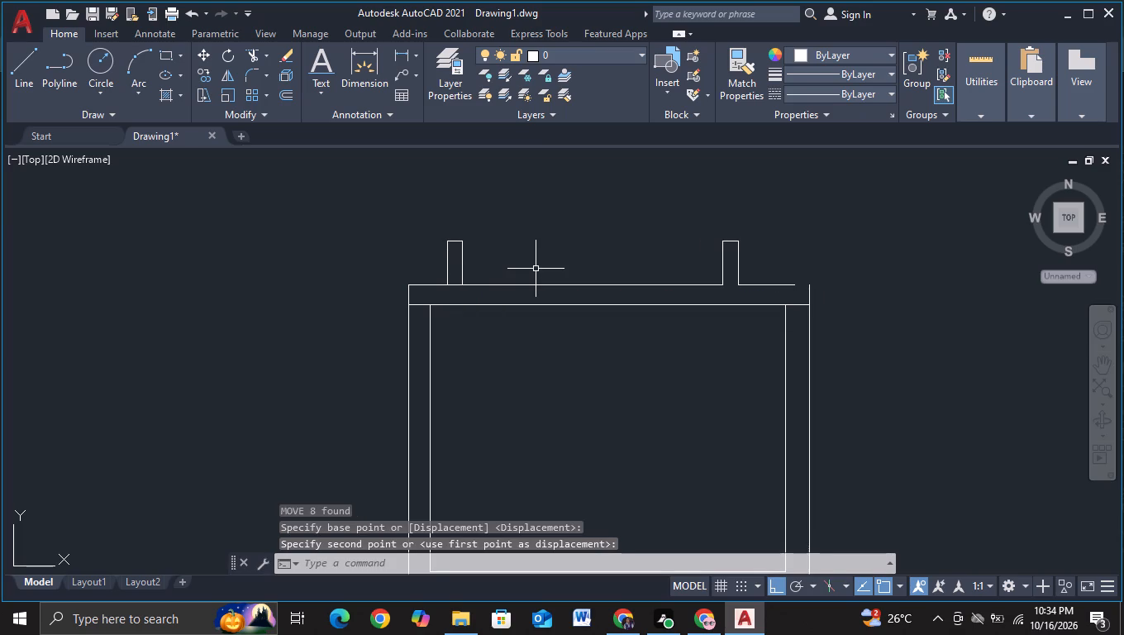
left_click_drag(424, 227, 432, 269)
key("Escape")
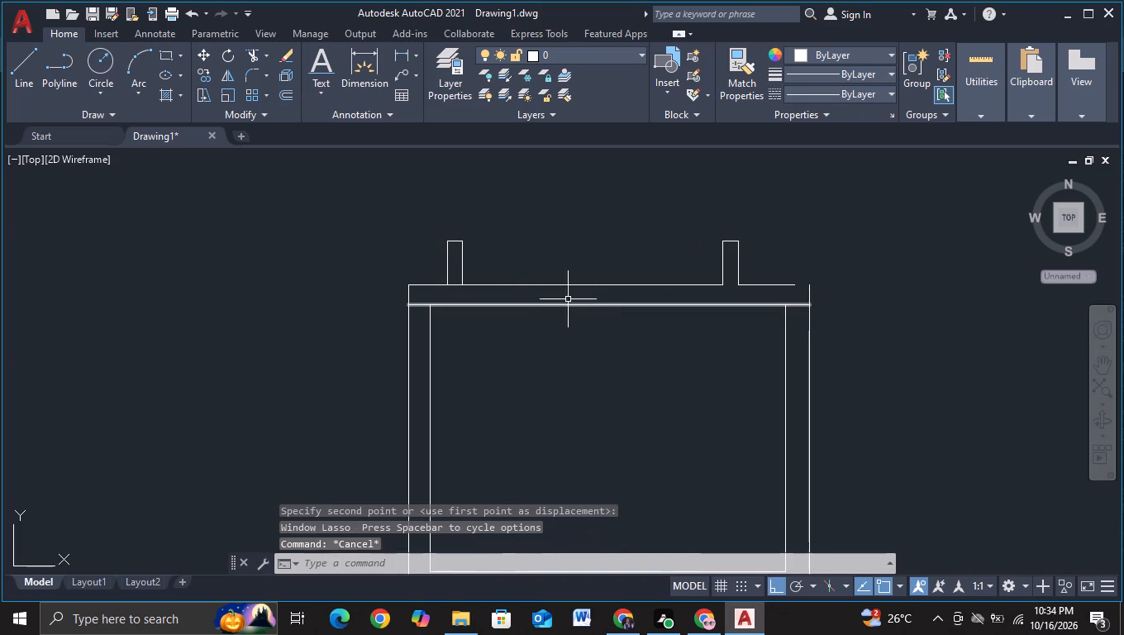
Move both posts and the horizontal line joining them about 14 units to the left.
key("Escape")
left_click(440, 217)
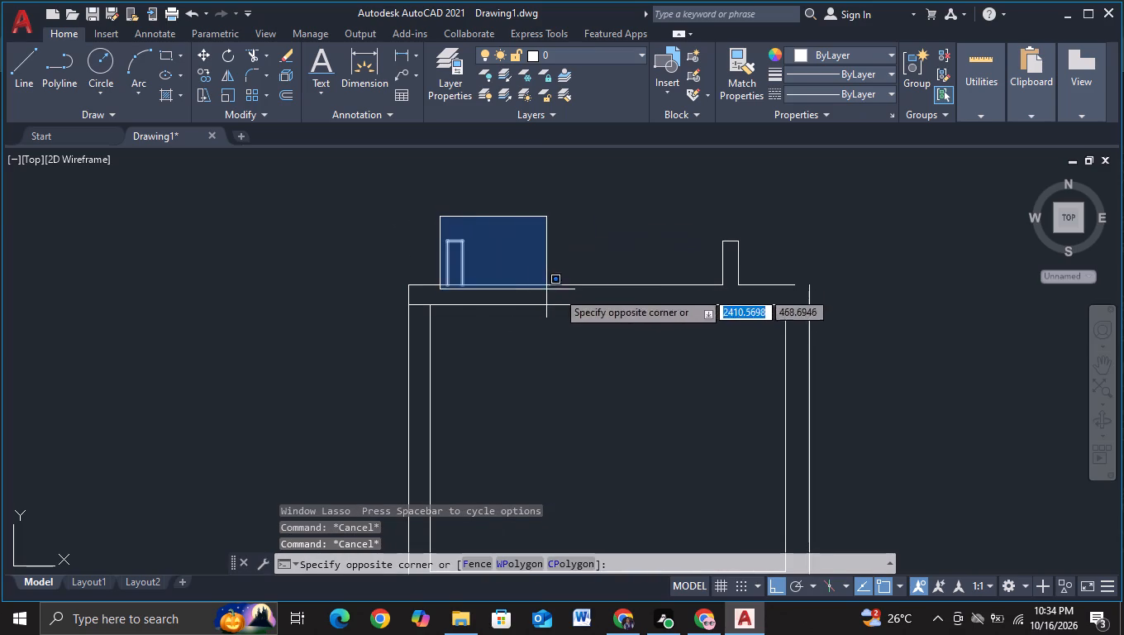
left_click(774, 295)
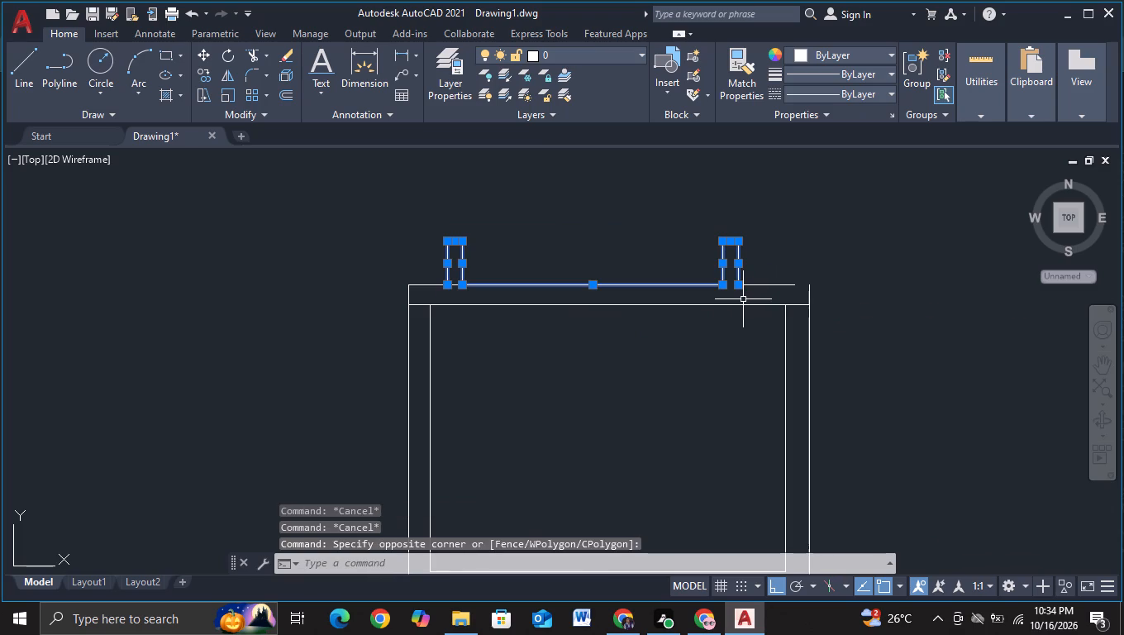
key("m")
left_click(789, 334)
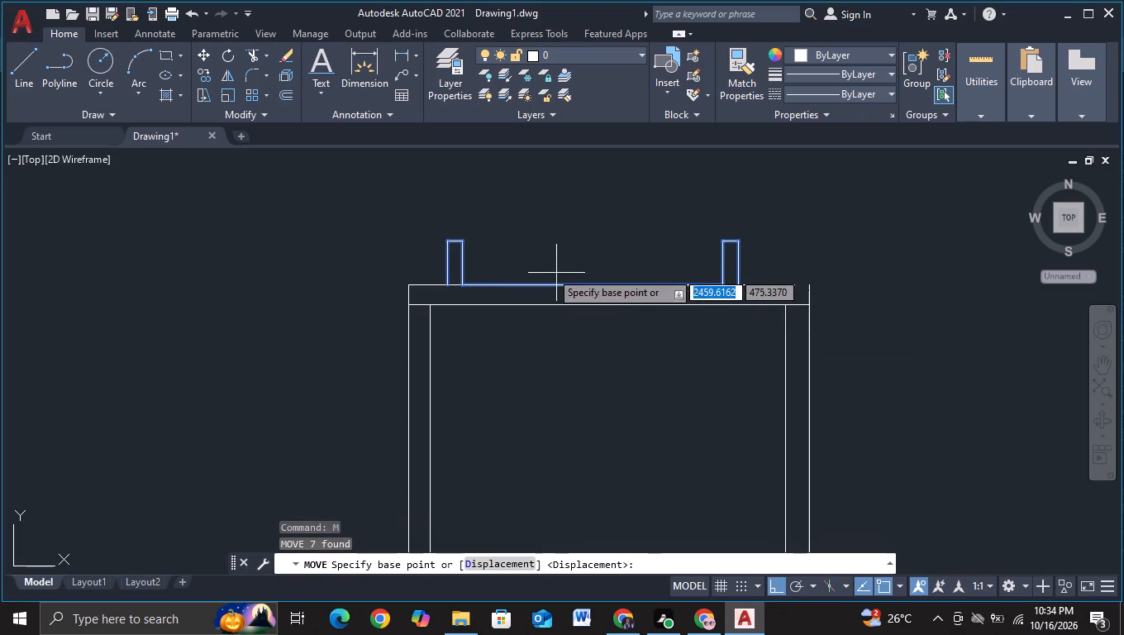
left_click(538, 264)
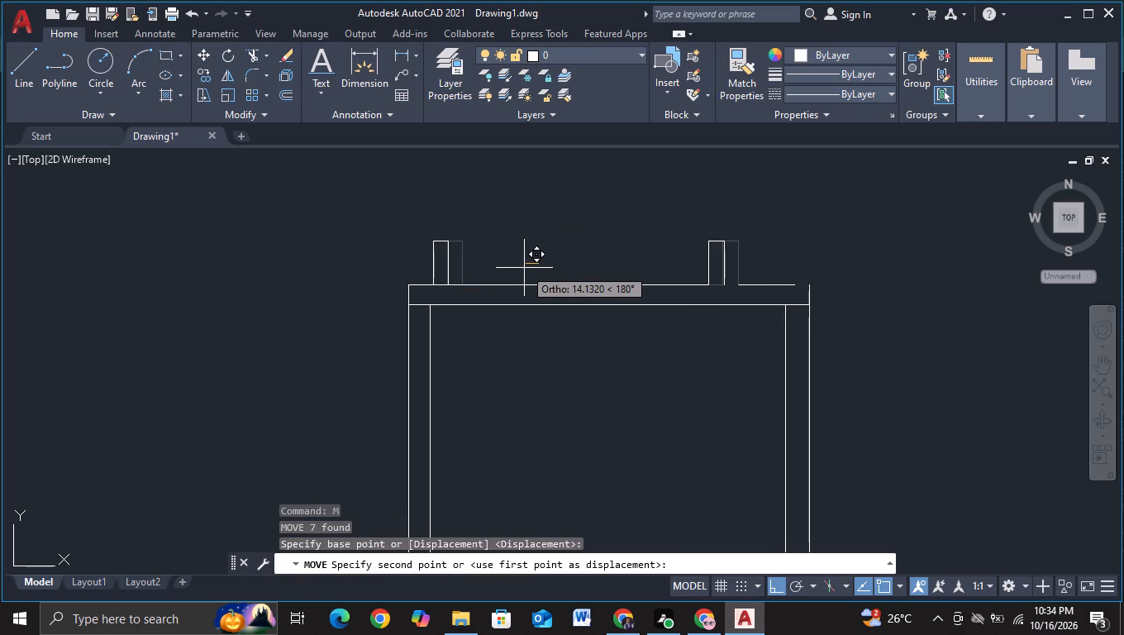
left_click(524, 268)
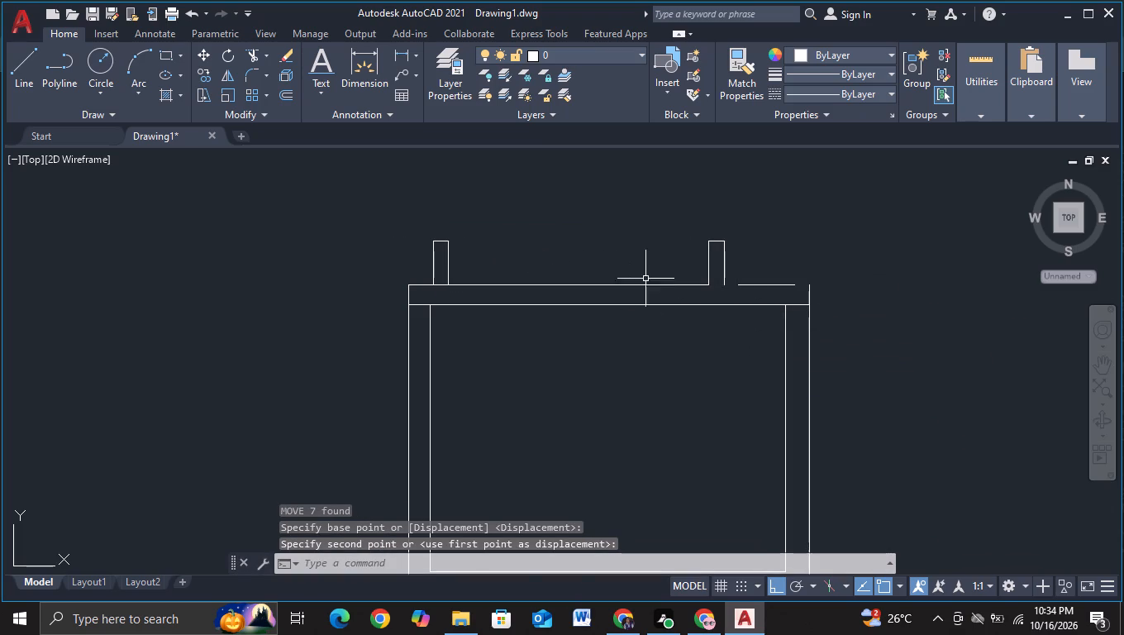
Move the right post horizontally to the right, onto the slab's short right top segment.
left_click_drag(693, 227, 693, 249)
left_click(748, 296)
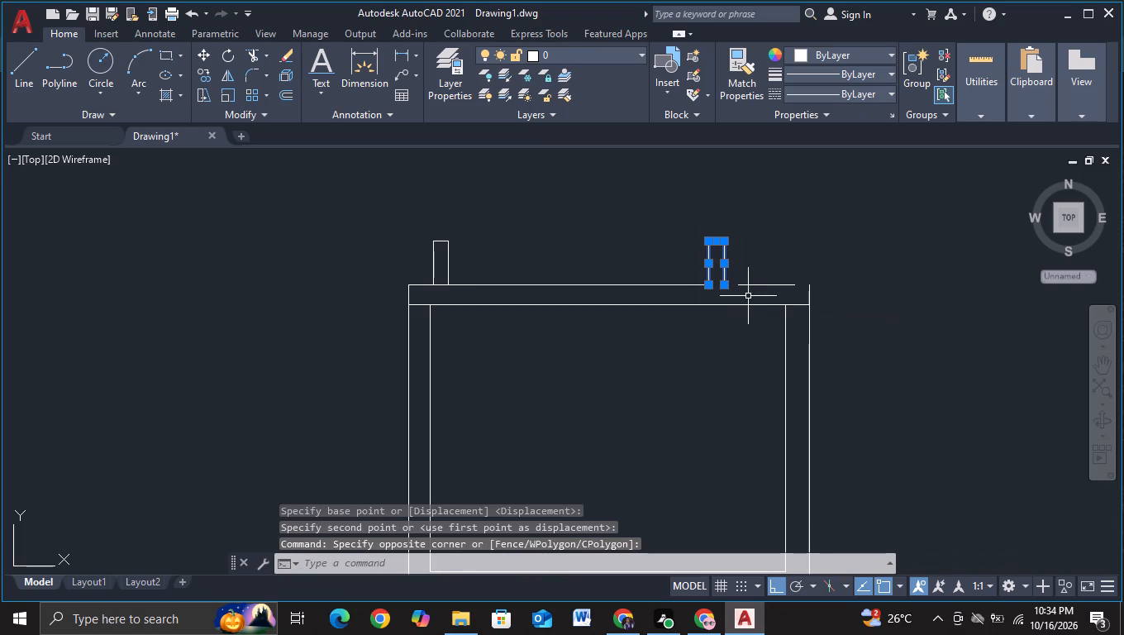
key("m")
left_click(778, 334)
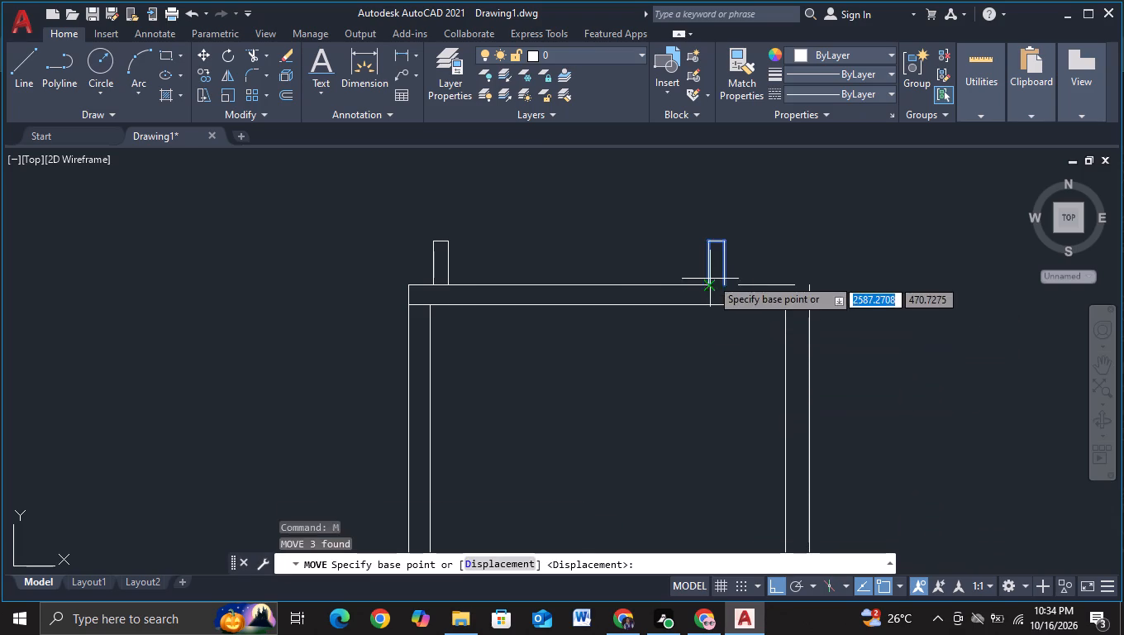
left_click(716, 273)
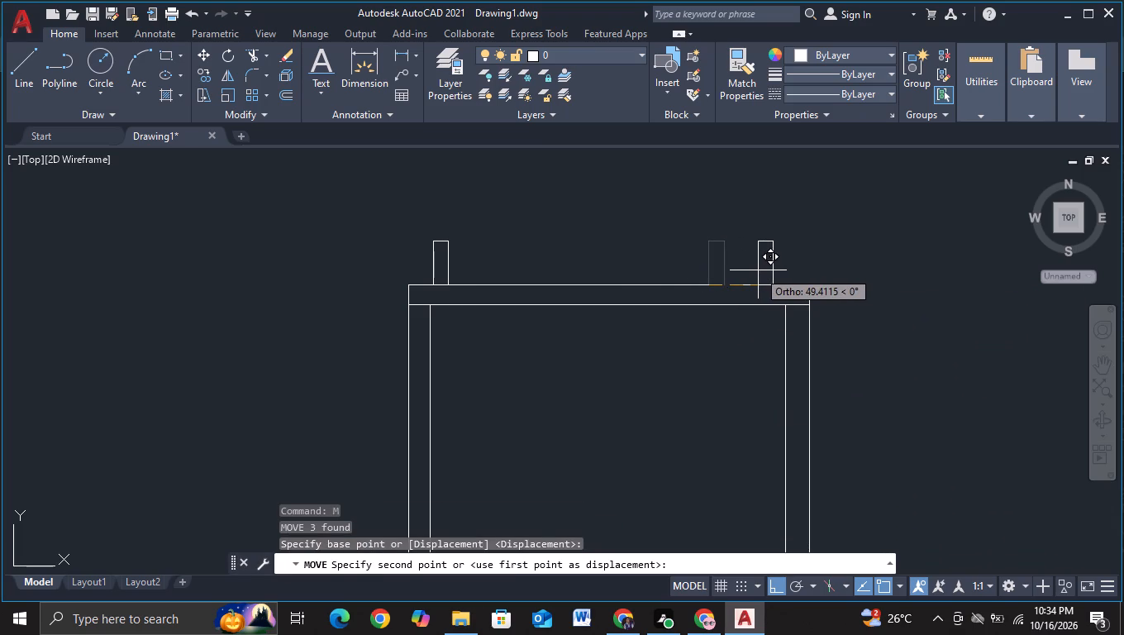
left_click(764, 270)
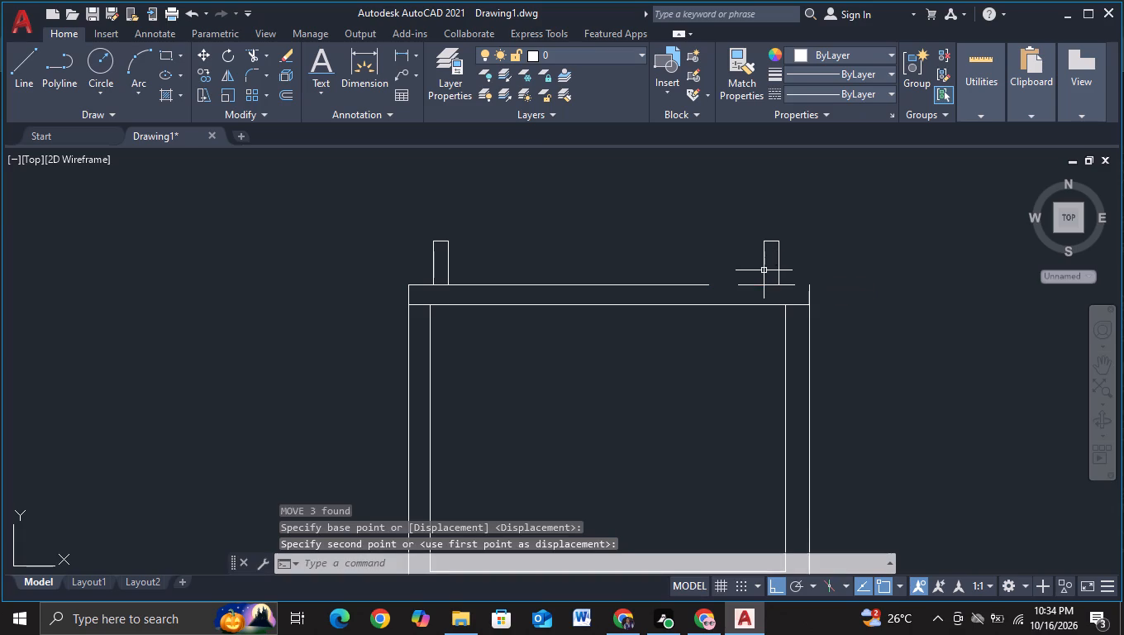
Draw a horizontal line from the right end of the joining line to the slab's top right corner.
left_click(21, 74)
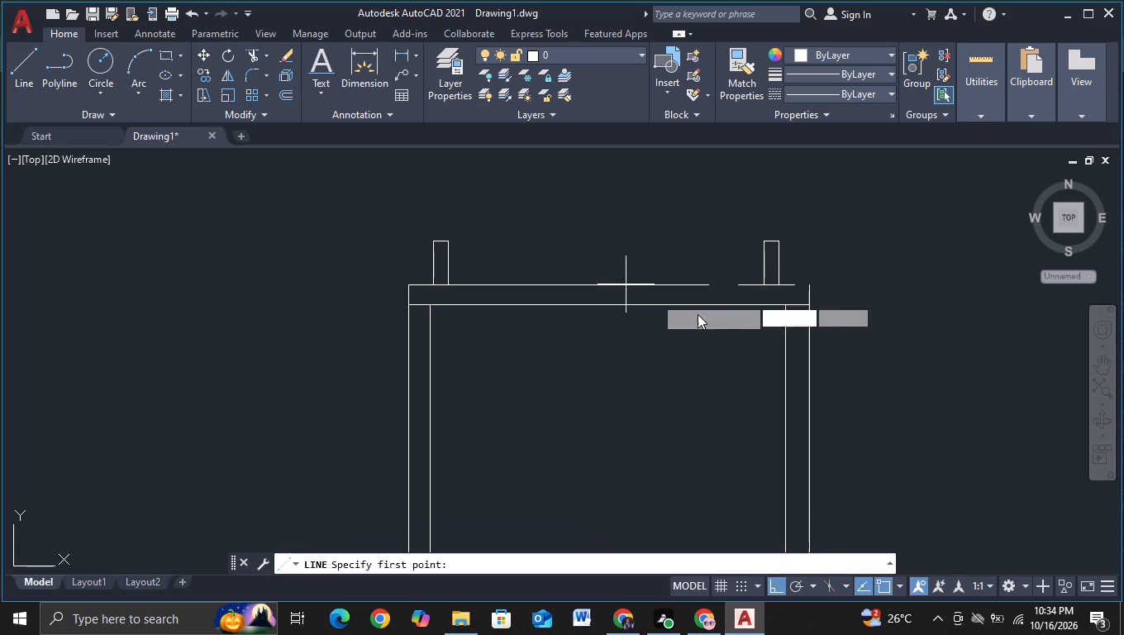
left_click(715, 288)
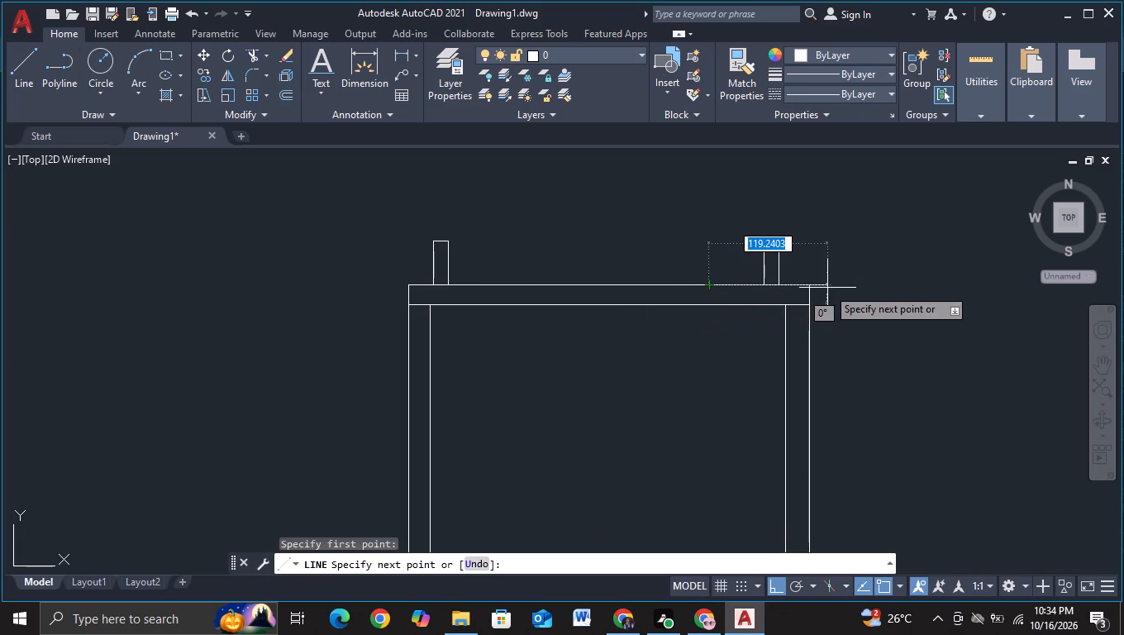
left_click(805, 288)
key("Escape")
Move the right post about 7 units right so its outer side aligns with the inner face of the right wall.
scroll(855, 291, "down", 1)
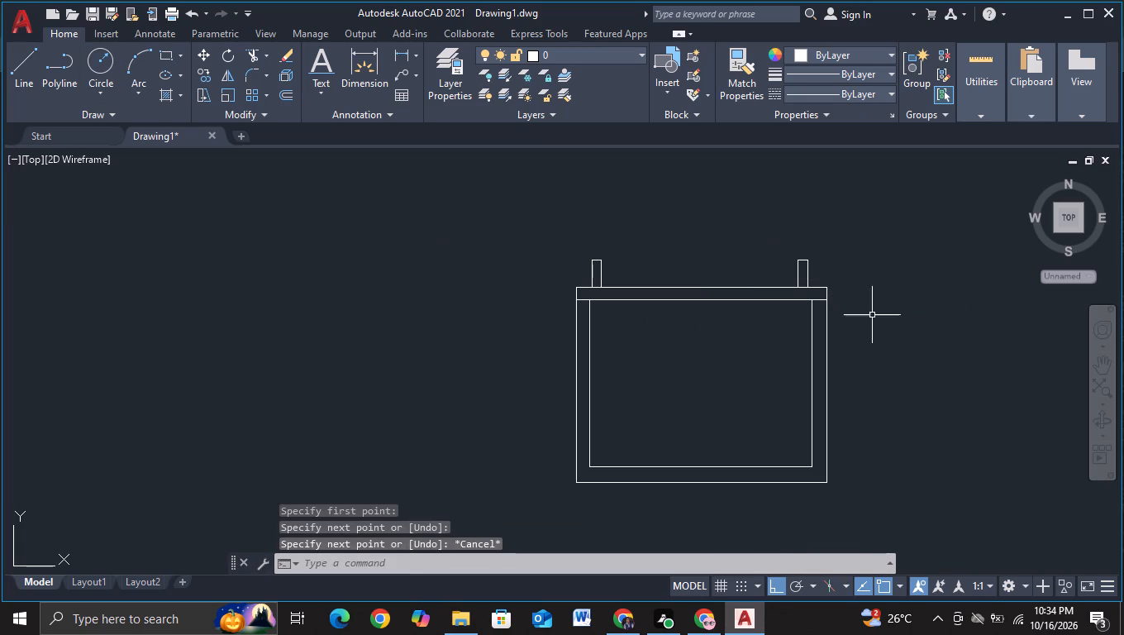
middle_click_drag(886, 330, 744, 355)
scroll(732, 310, "up", 1)
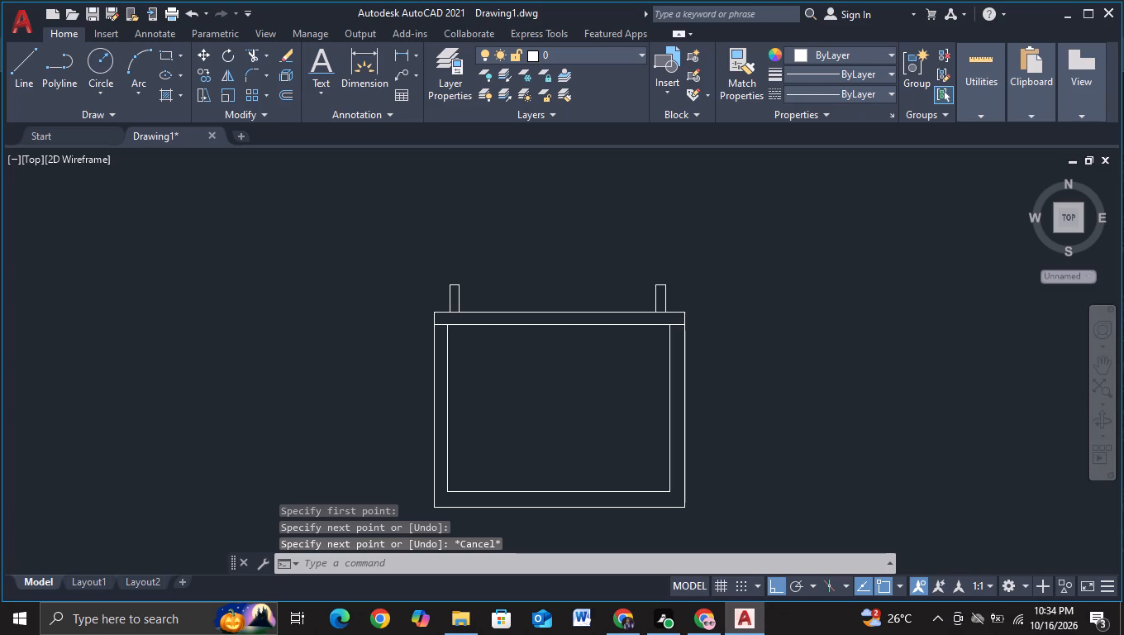
middle_click_drag(713, 325, 838, 310)
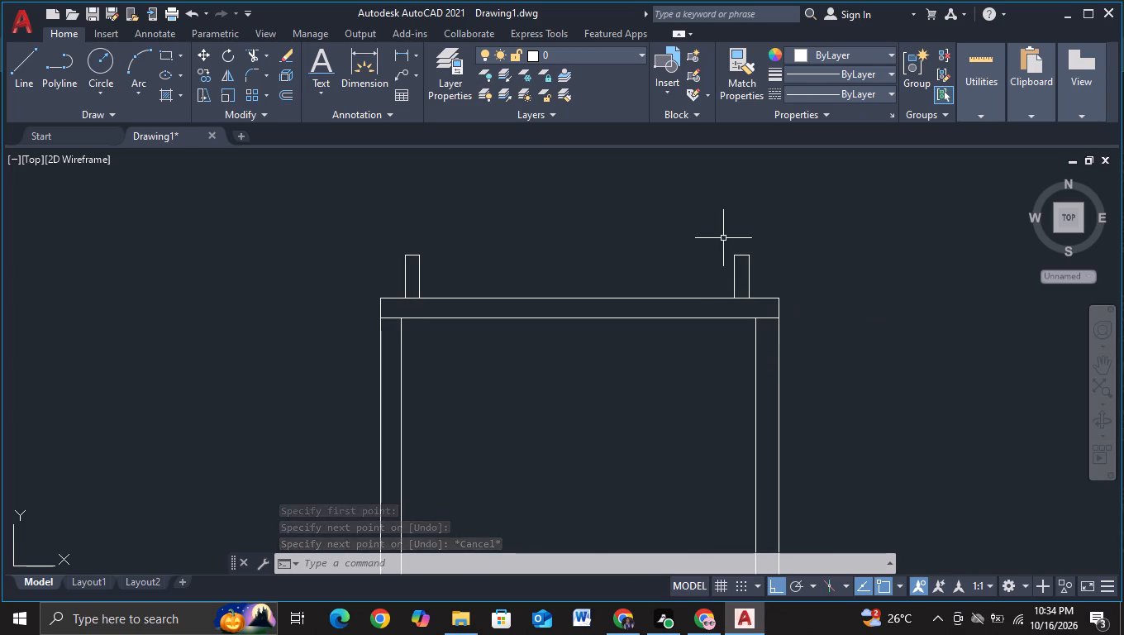
left_click_drag(720, 232, 718, 246)
left_click(762, 305)
key("m")
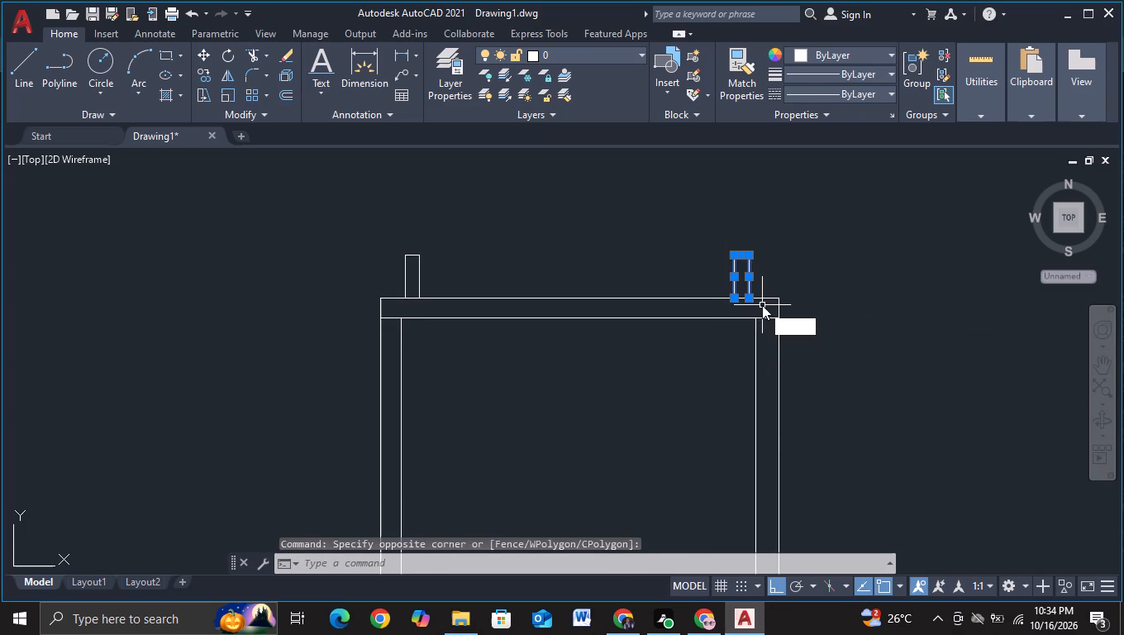
left_click(820, 338)
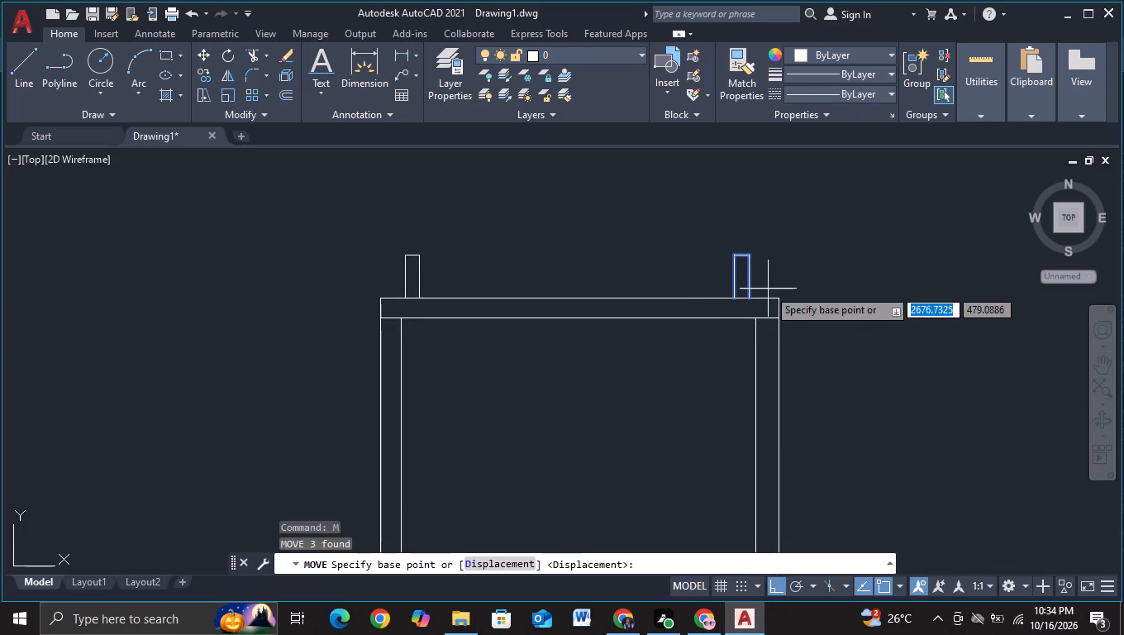
left_click(749, 280)
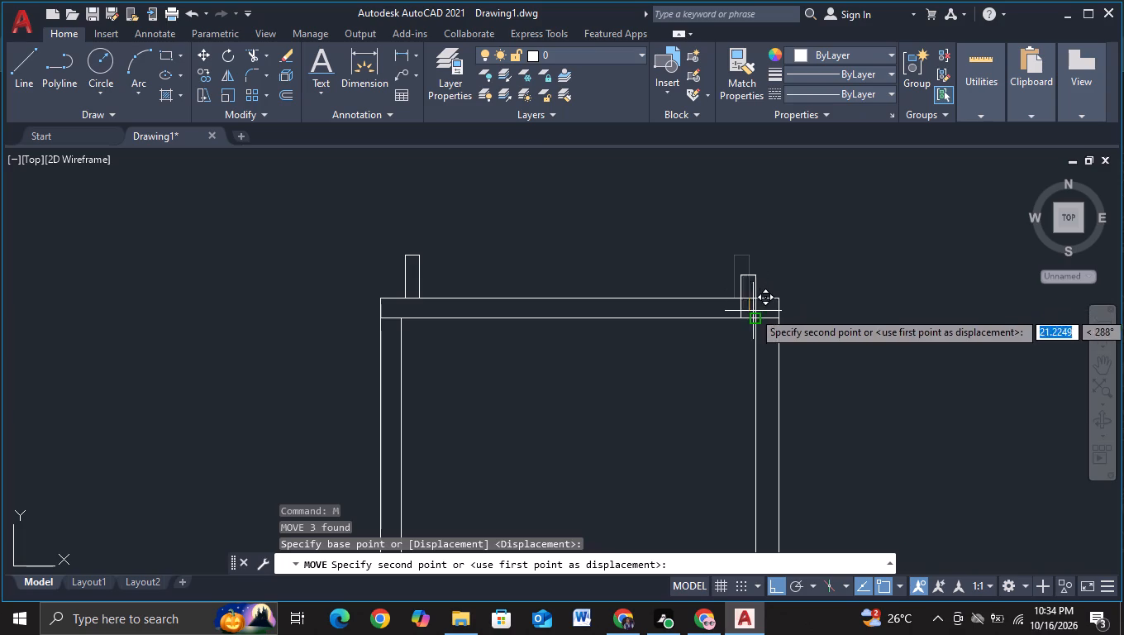
scroll(749, 335, "up", 2)
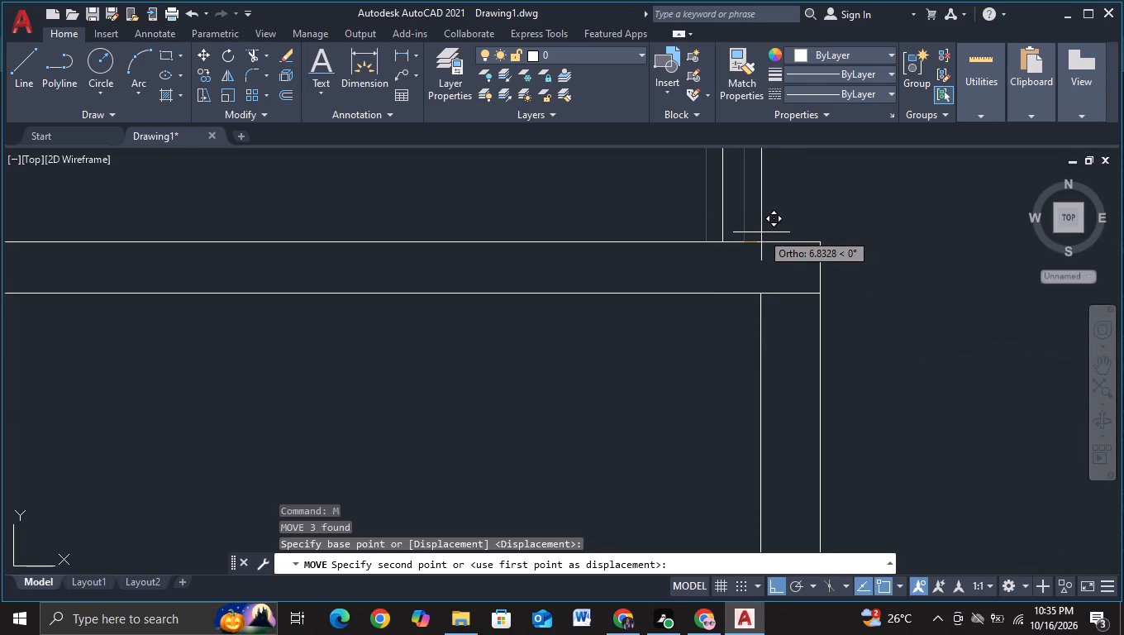
left_click(761, 232)
Trim the slab's top edge where it crosses the base of the left post and the right post.
scroll(841, 262, "down", 2)
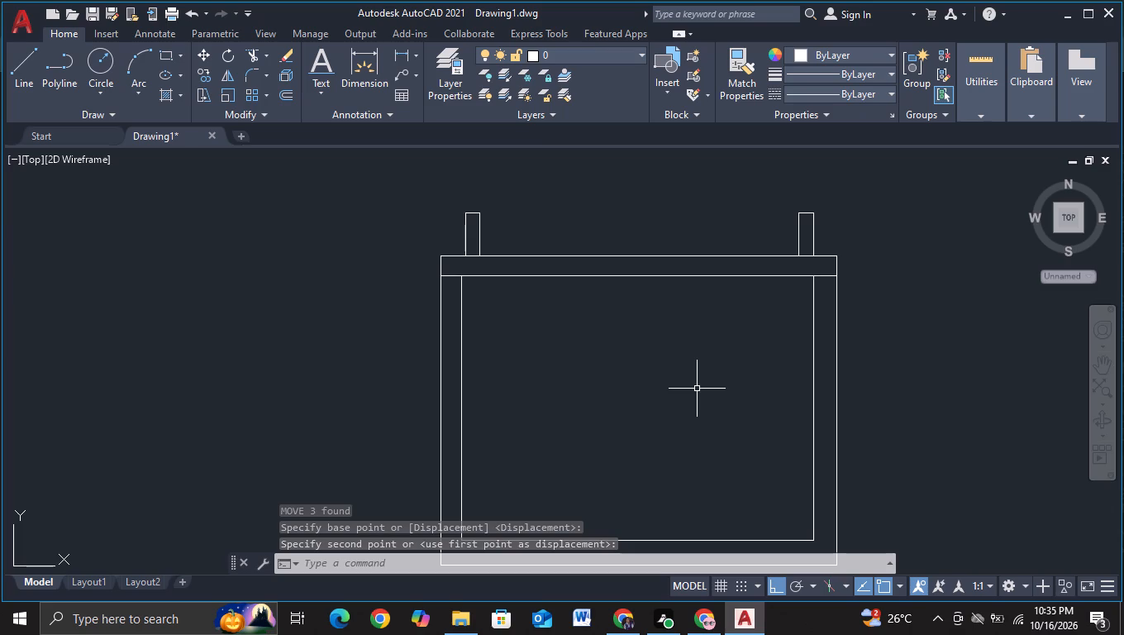
left_click(250, 55)
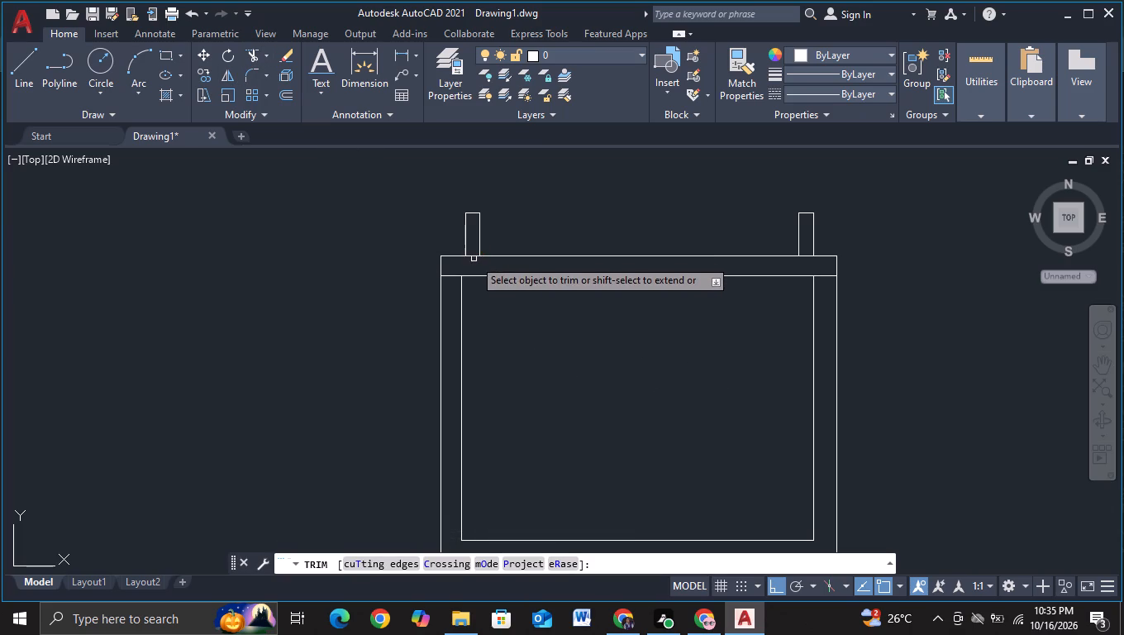
left_click(473, 256)
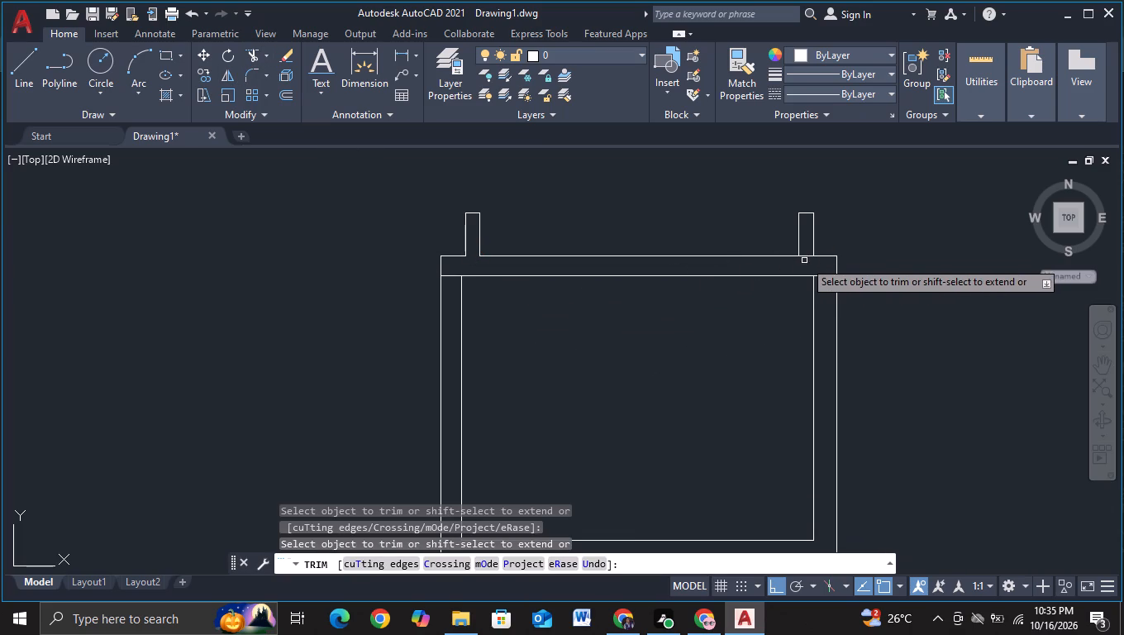
left_click(804, 258)
scroll(644, 352, "down", 1)
middle_click_drag(639, 428, 643, 399)
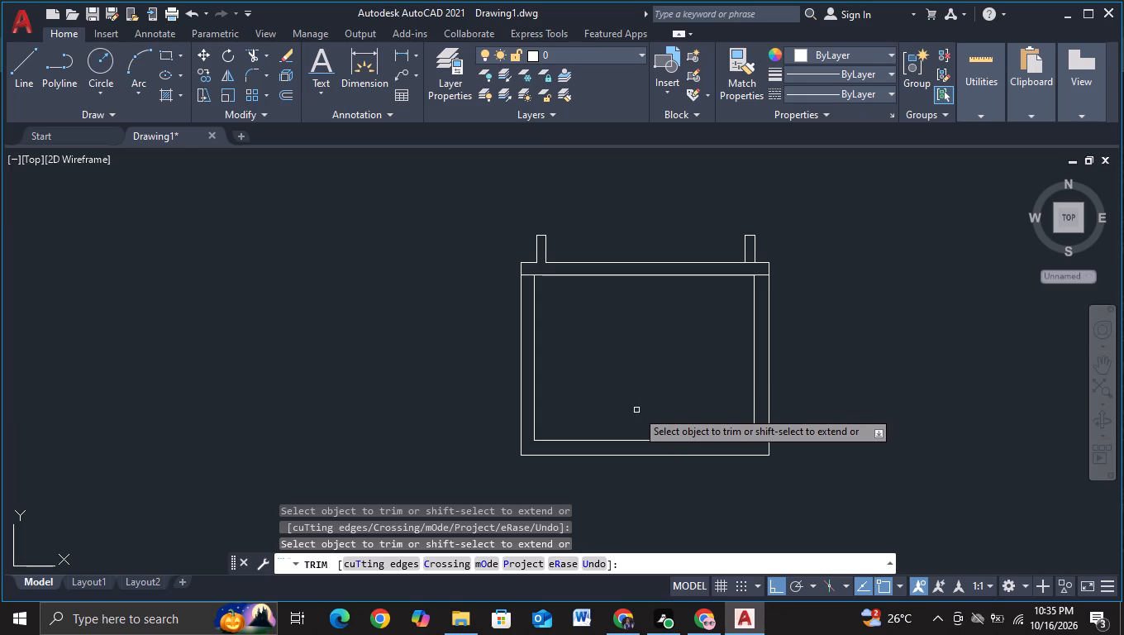
middle_click_drag(636, 410, 652, 354)
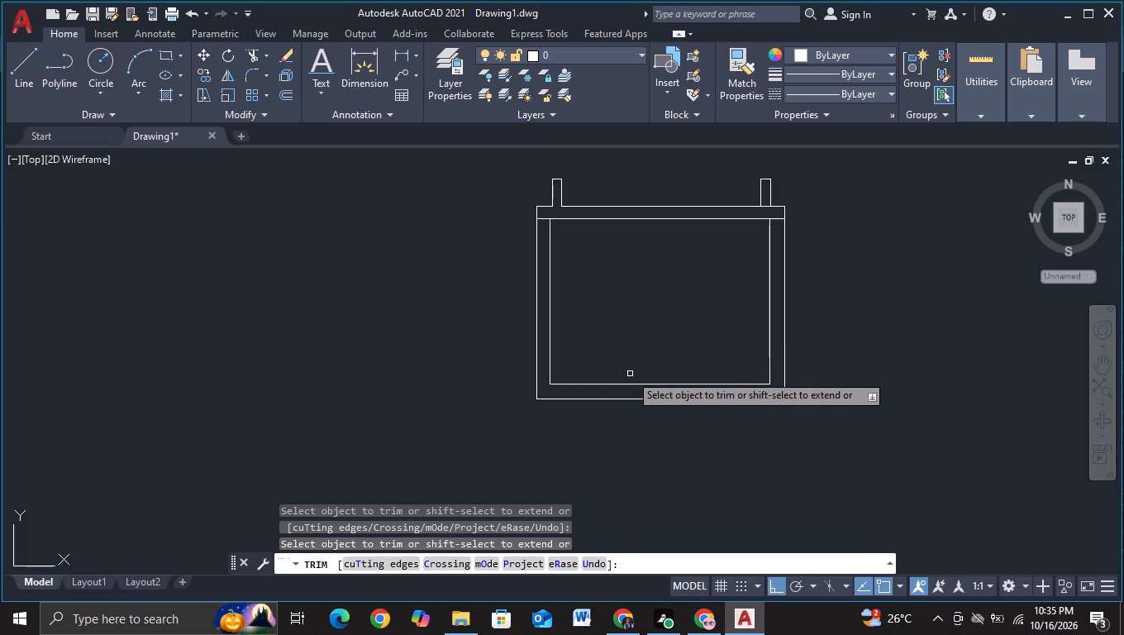
key("Escape")
Move the U's inner bottom line down about 13 units towards the outer bottom line.
left_click(641, 384)
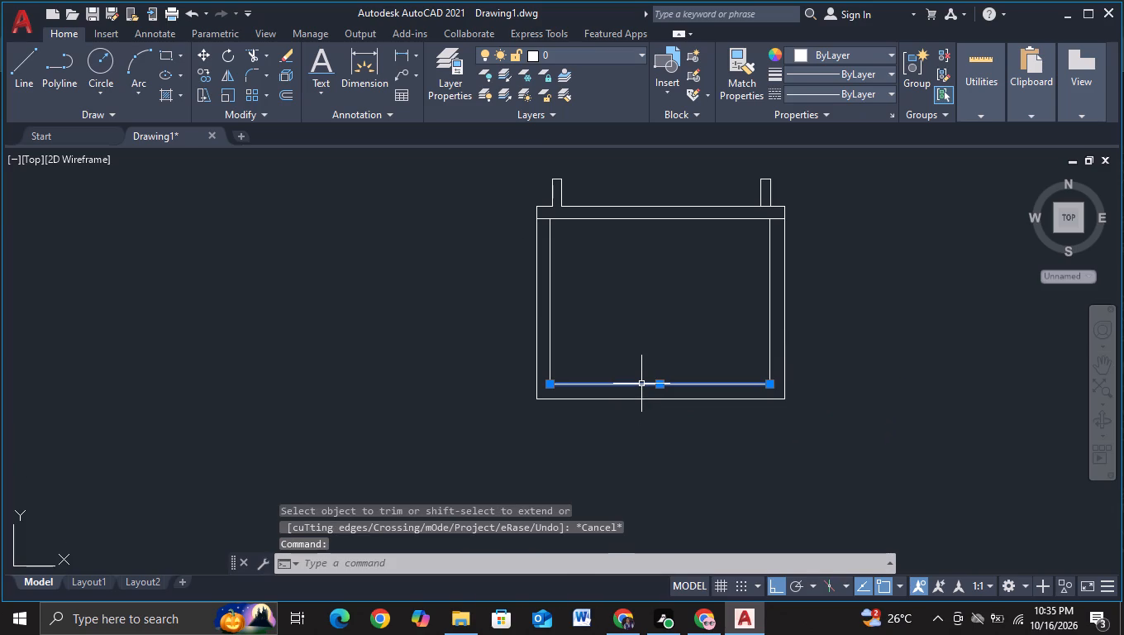
key("m")
left_click(672, 424)
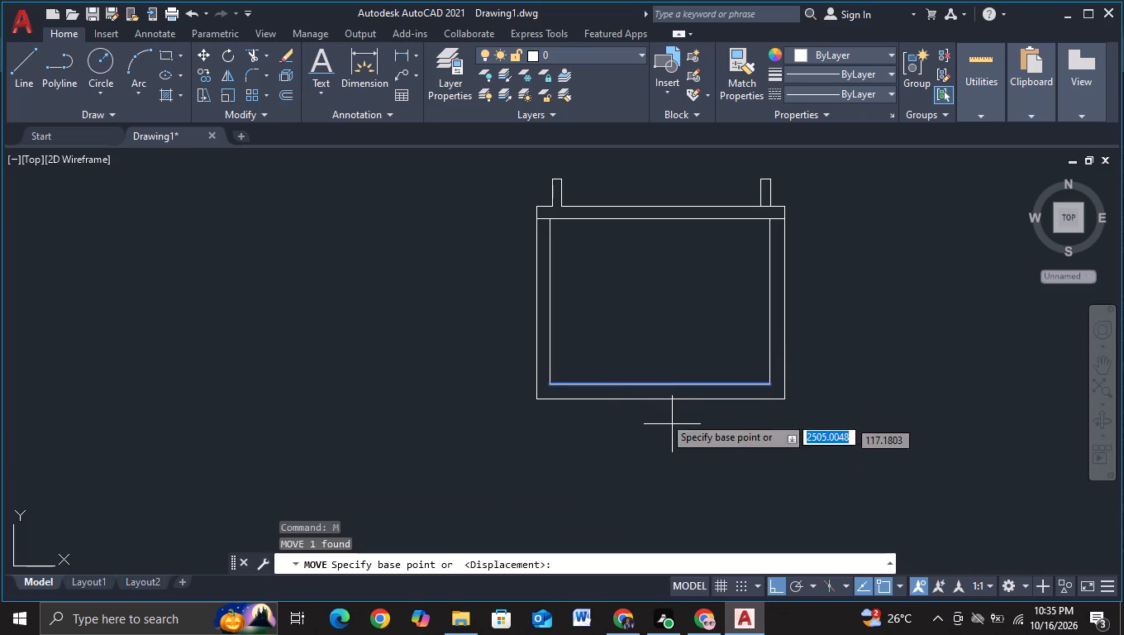
left_click(645, 385)
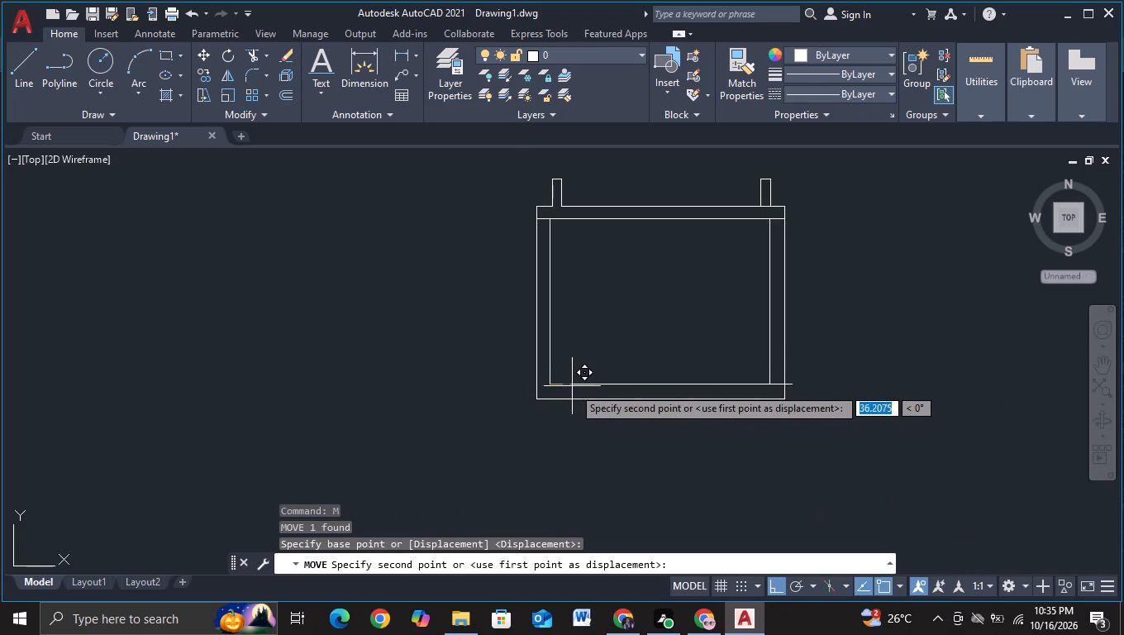
scroll(574, 388, "up", 1)
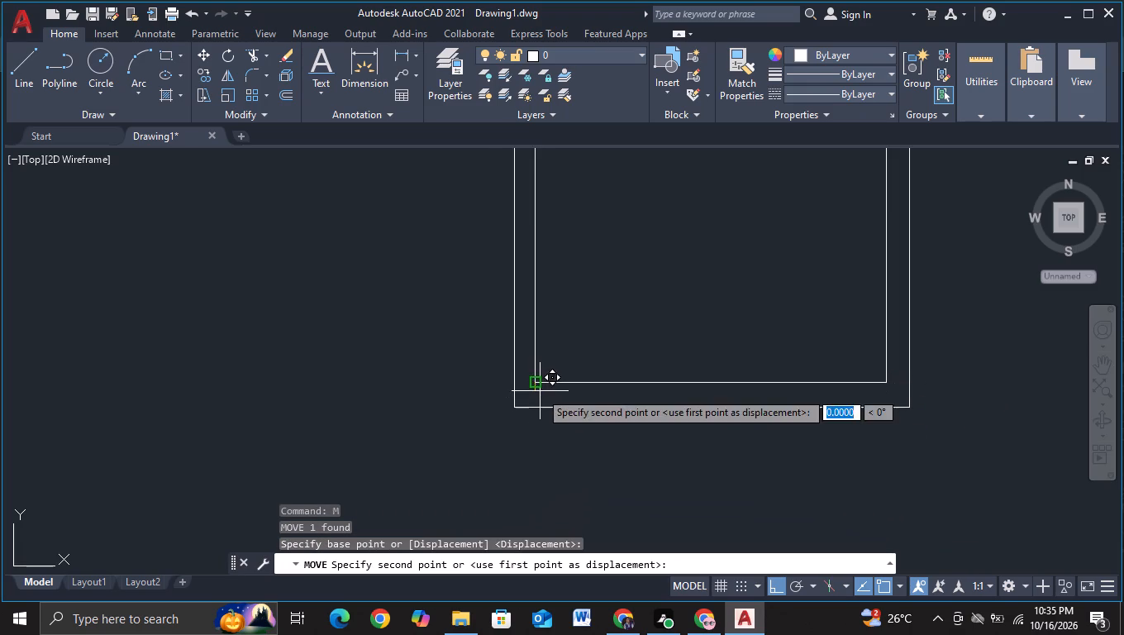
scroll(540, 391, "up", 2)
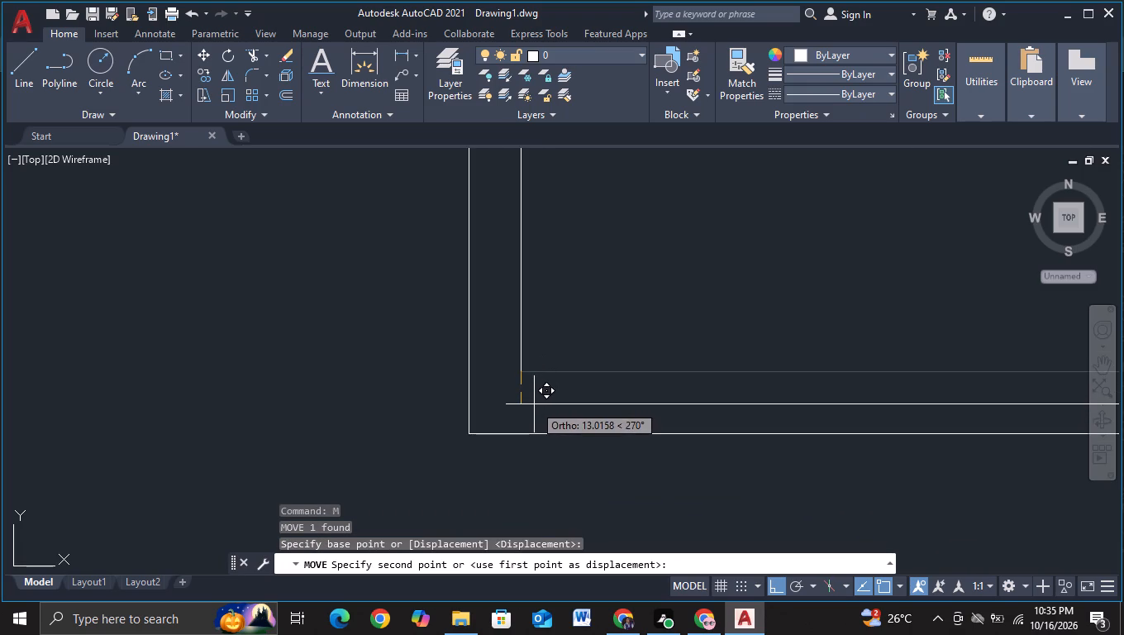
left_click(534, 404)
Extend the U's left and right inner vertical lines down to the inner bottom line.
scroll(562, 401, "down", 2)
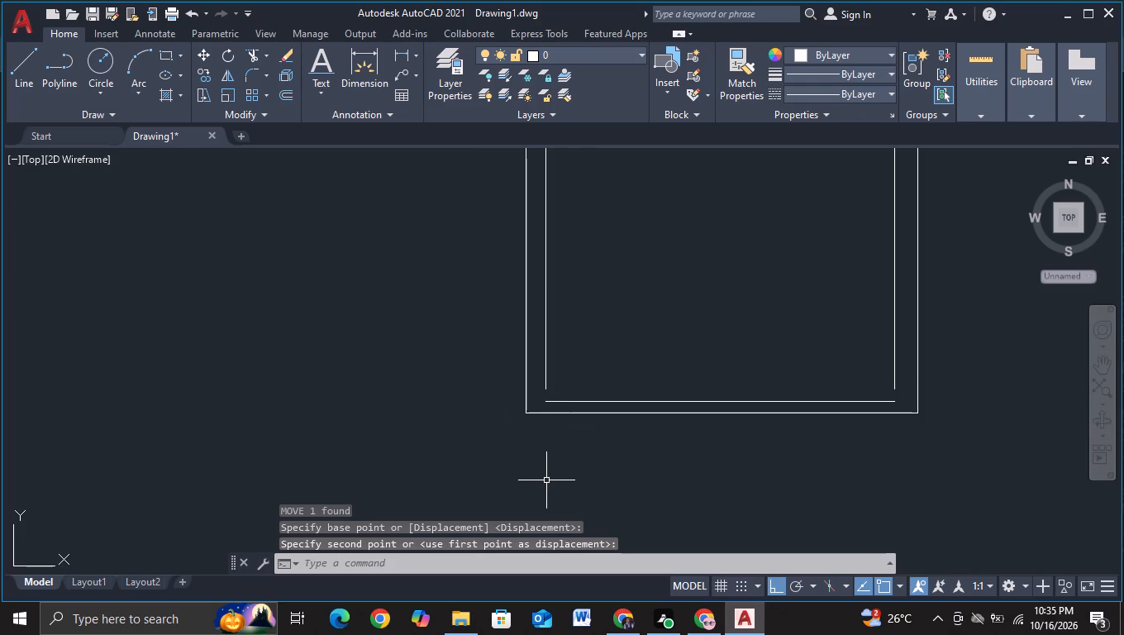
key("e")
left_click(573, 530)
left_click(546, 389)
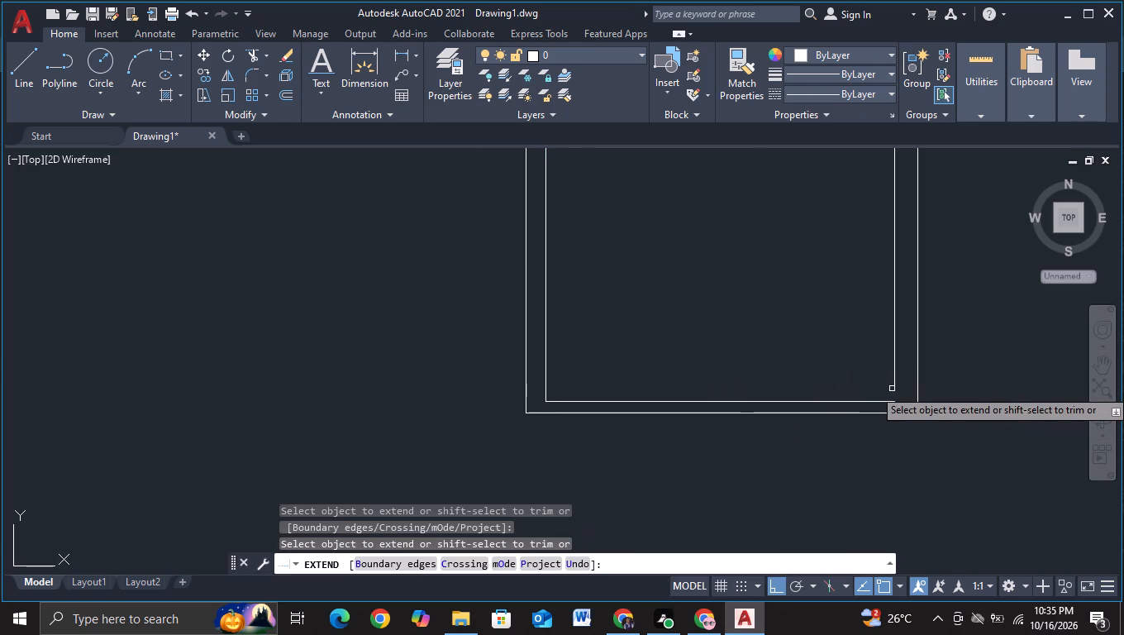
left_click(894, 388)
scroll(899, 402, "down", 1)
middle_click_drag(902, 432, 710, 441)
key("Escape")
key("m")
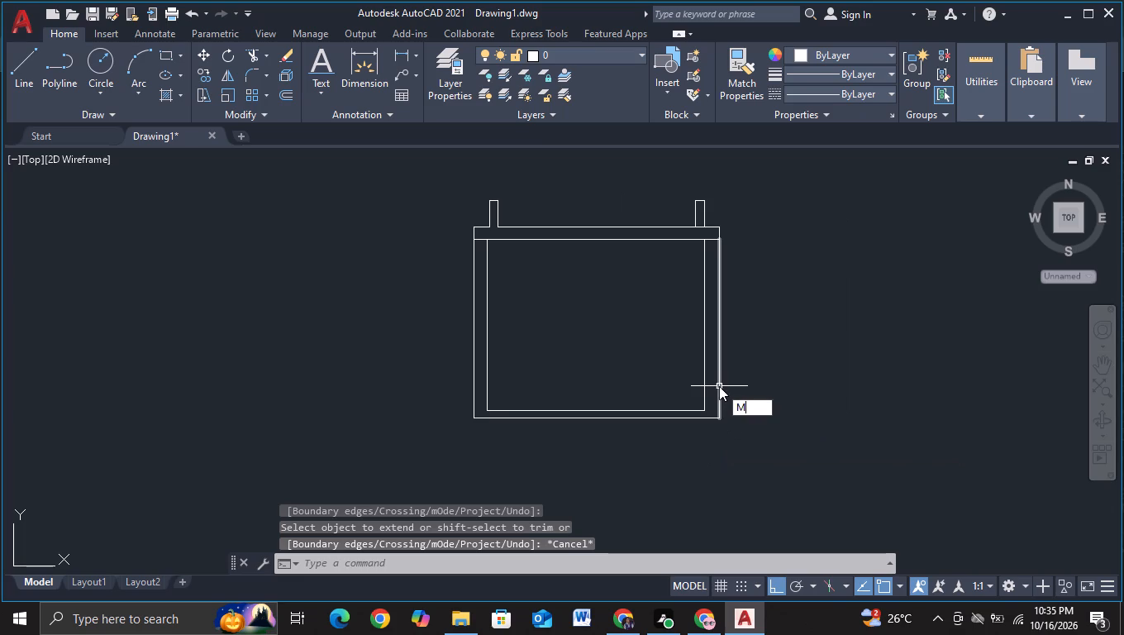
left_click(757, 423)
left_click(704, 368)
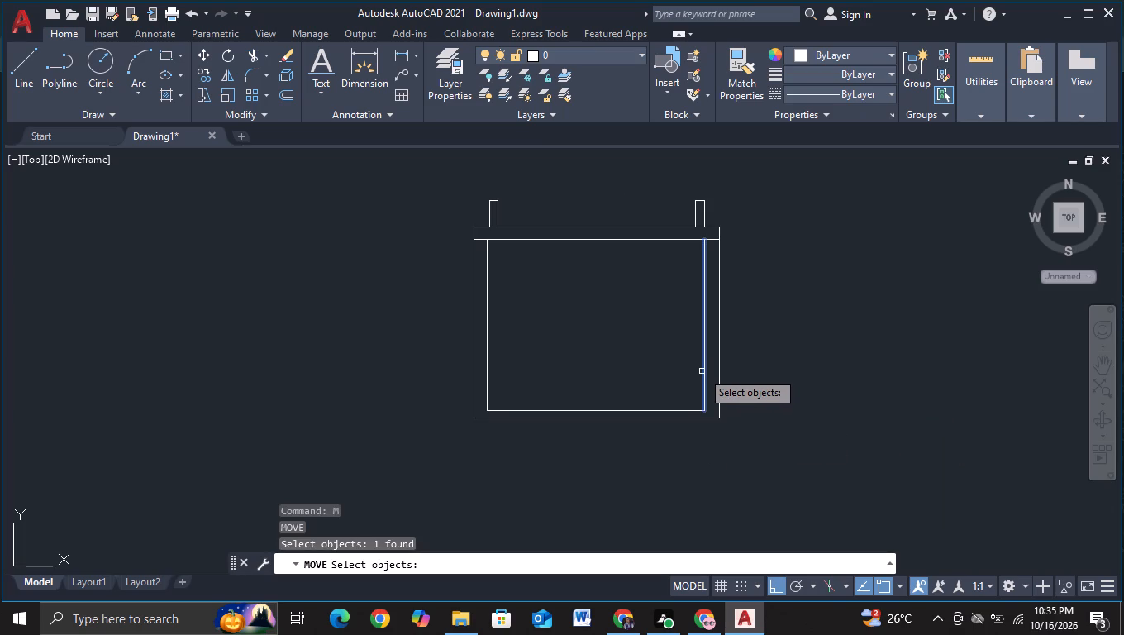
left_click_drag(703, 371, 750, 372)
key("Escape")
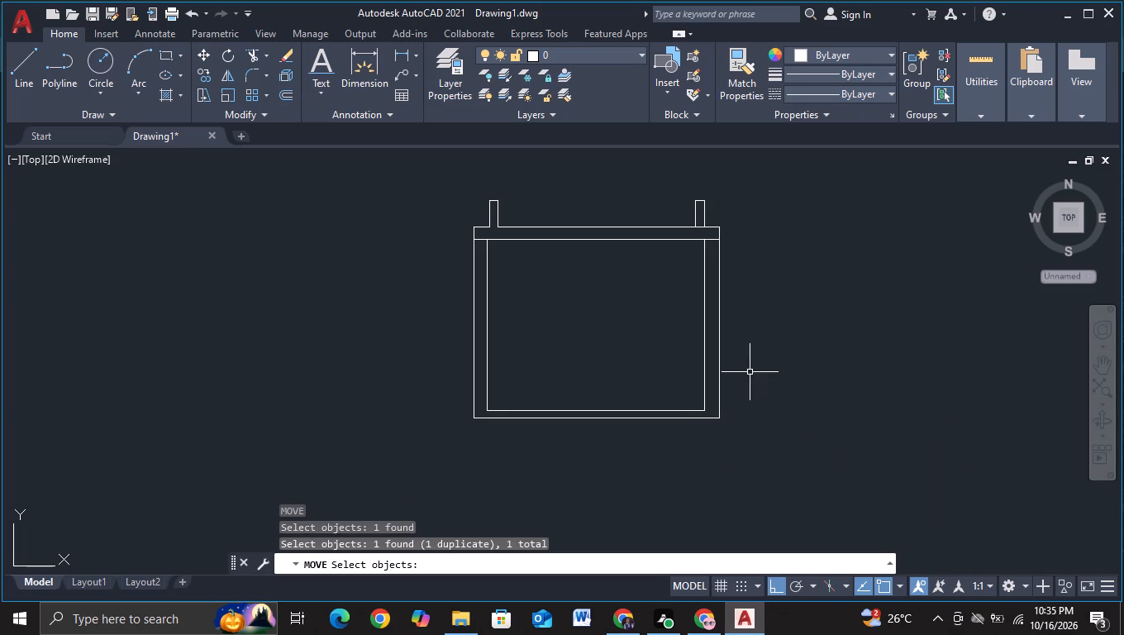
Move the U's right inner vertical line about 12 units right towards the outer right line.
left_click(702, 370)
key("m")
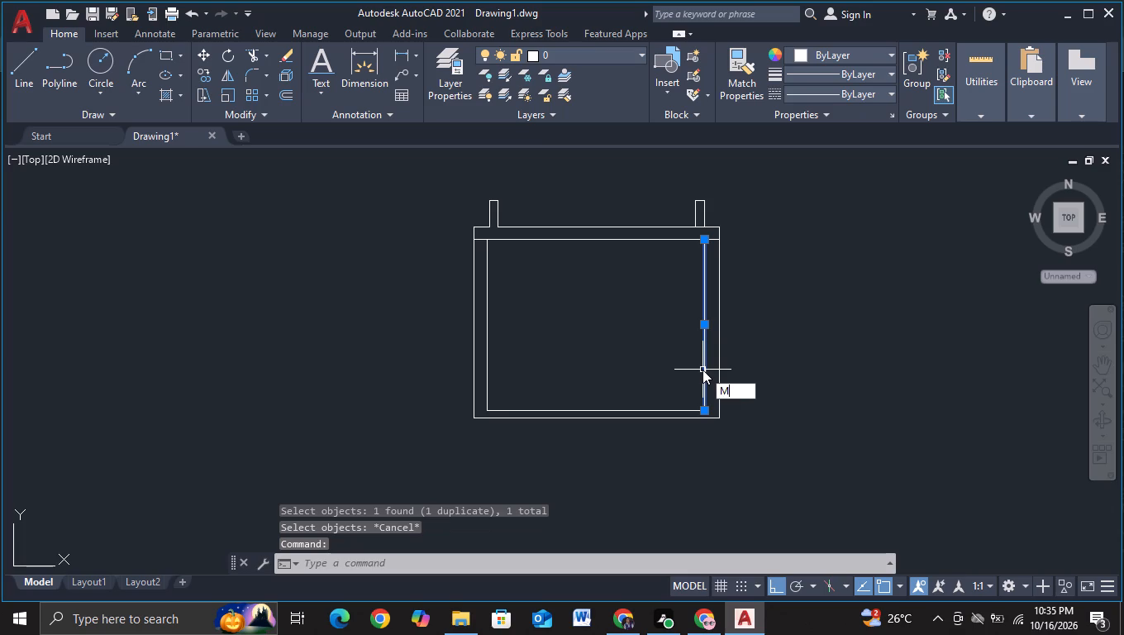
left_click(736, 408)
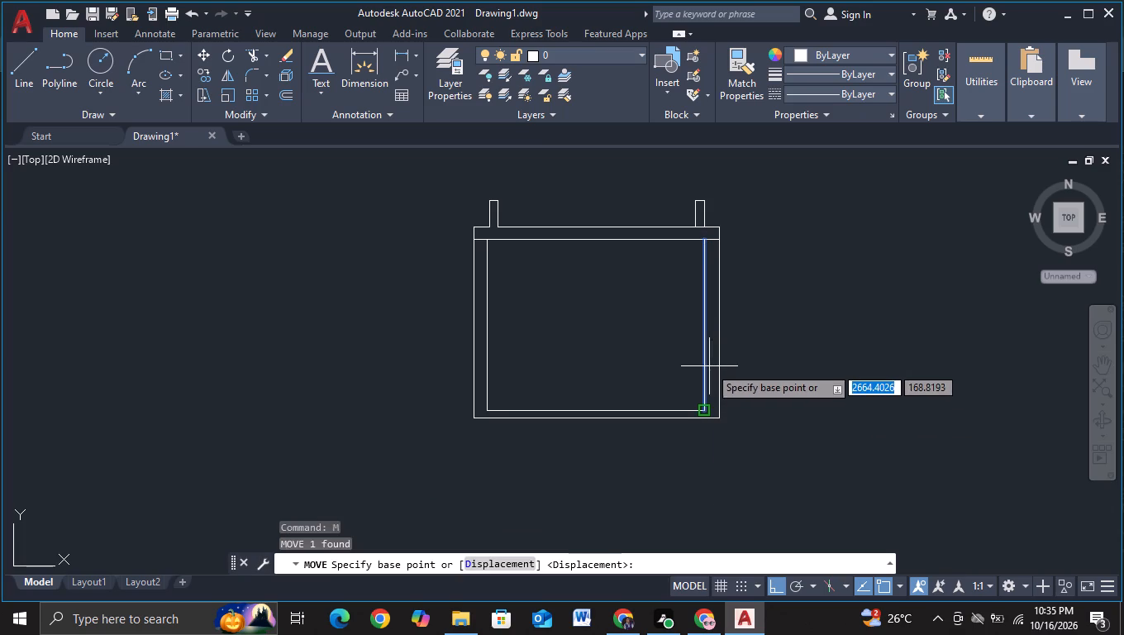
left_click(707, 366)
scroll(712, 366, "up", 1)
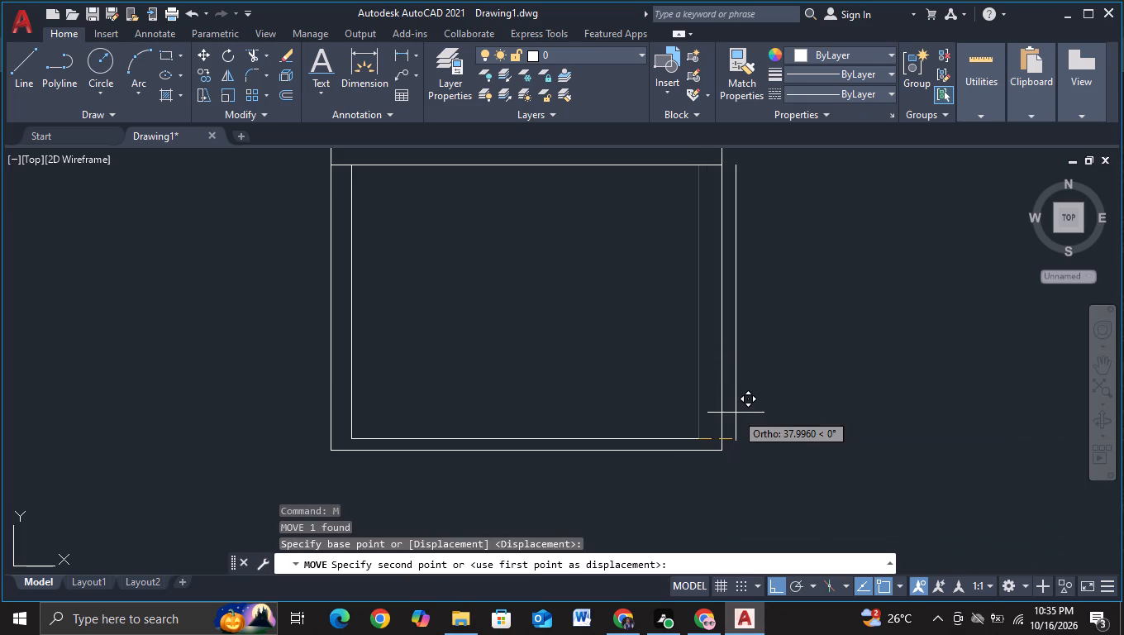
scroll(719, 409, "up", 2)
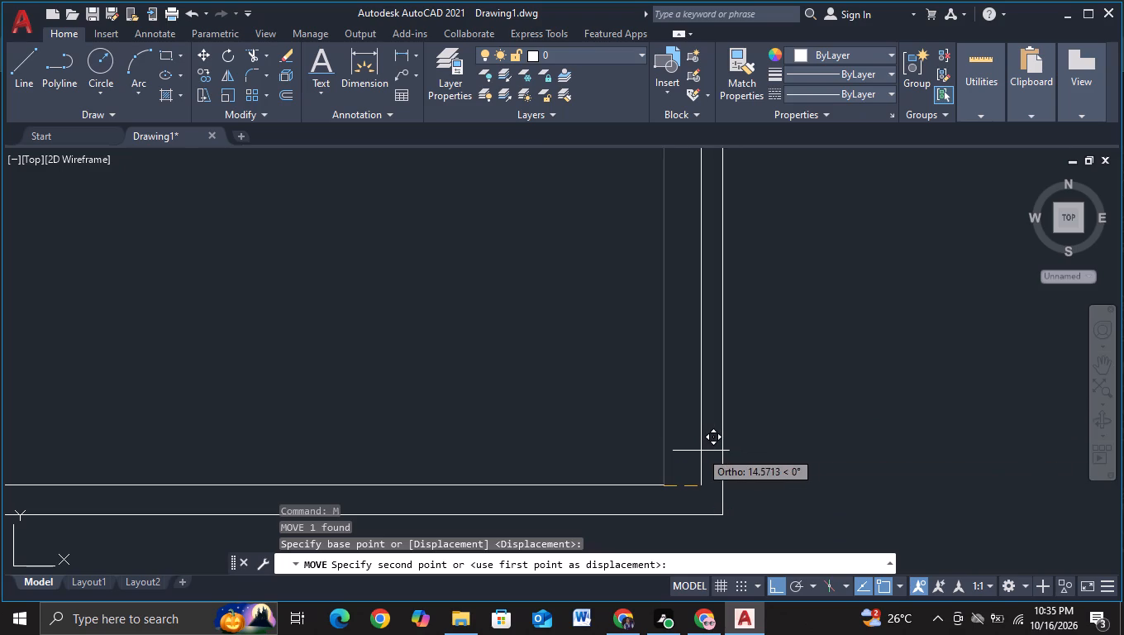
scroll(698, 451, "up", 2)
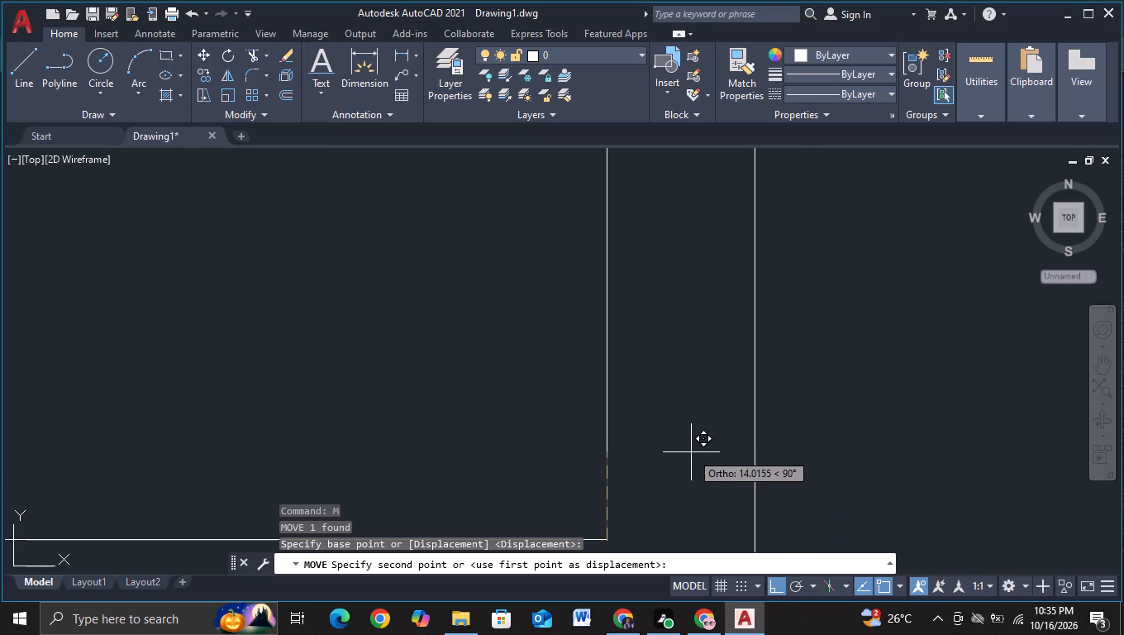
scroll(691, 456, "up", 1)
middle_click_drag(691, 456, 696, 355)
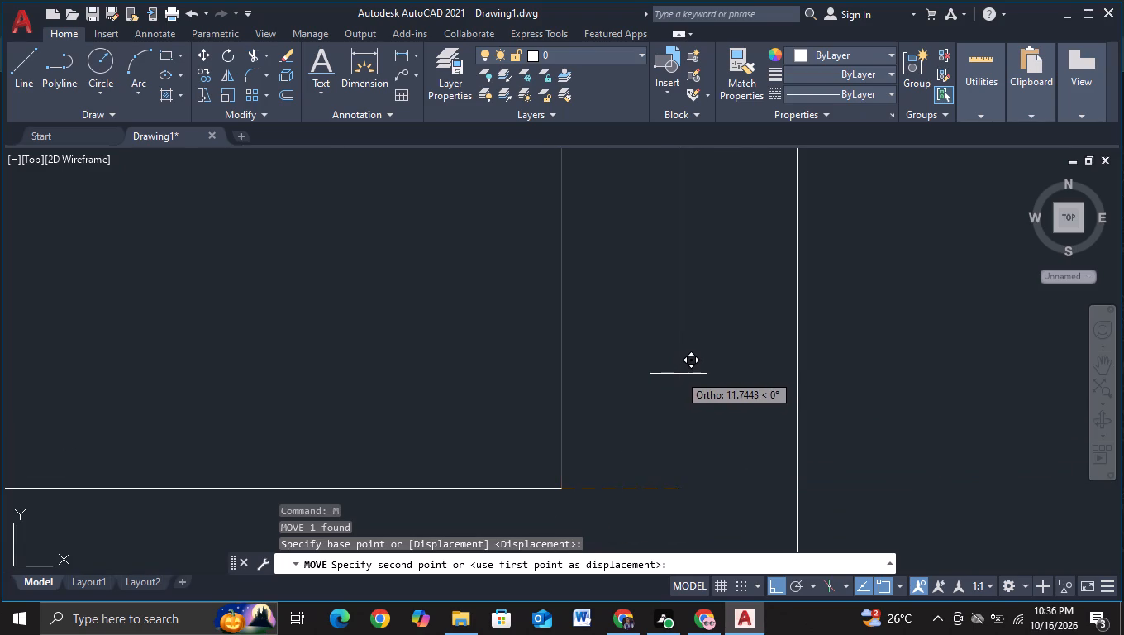
left_click(679, 374)
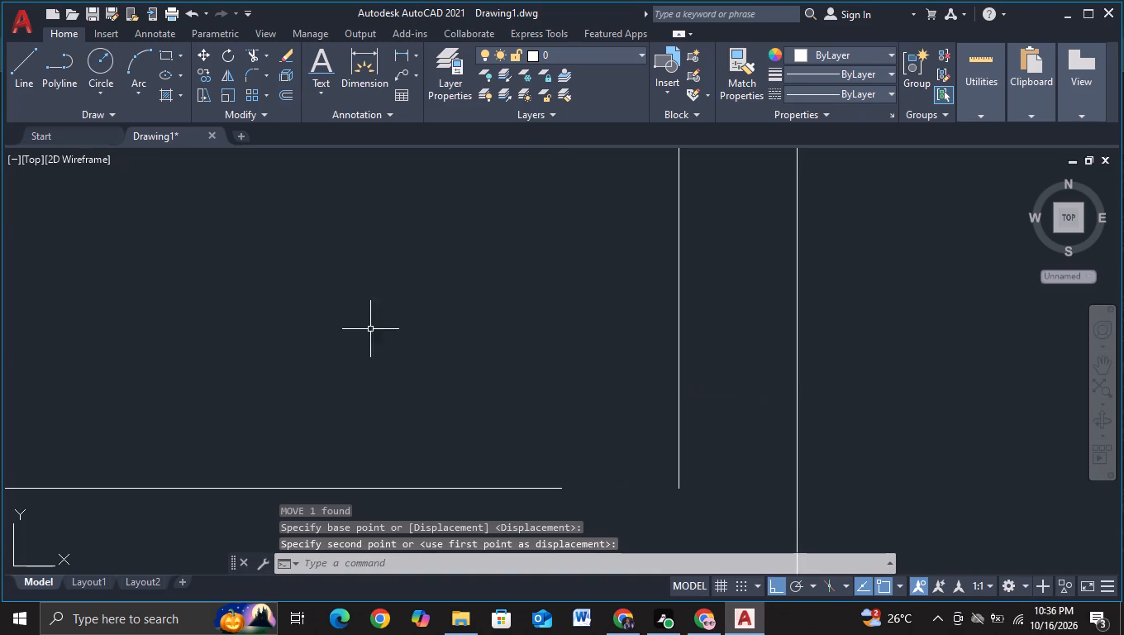
Extend the right end of the U's inner bottom line to the right inner vertical line.
key("e")
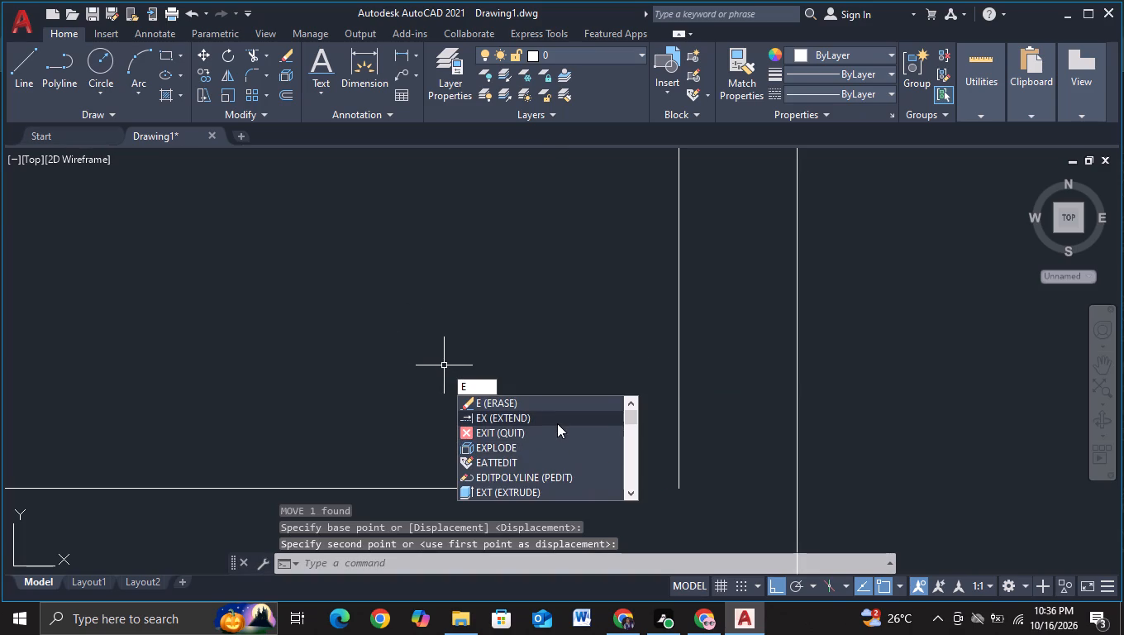
left_click(557, 423)
left_click(562, 488)
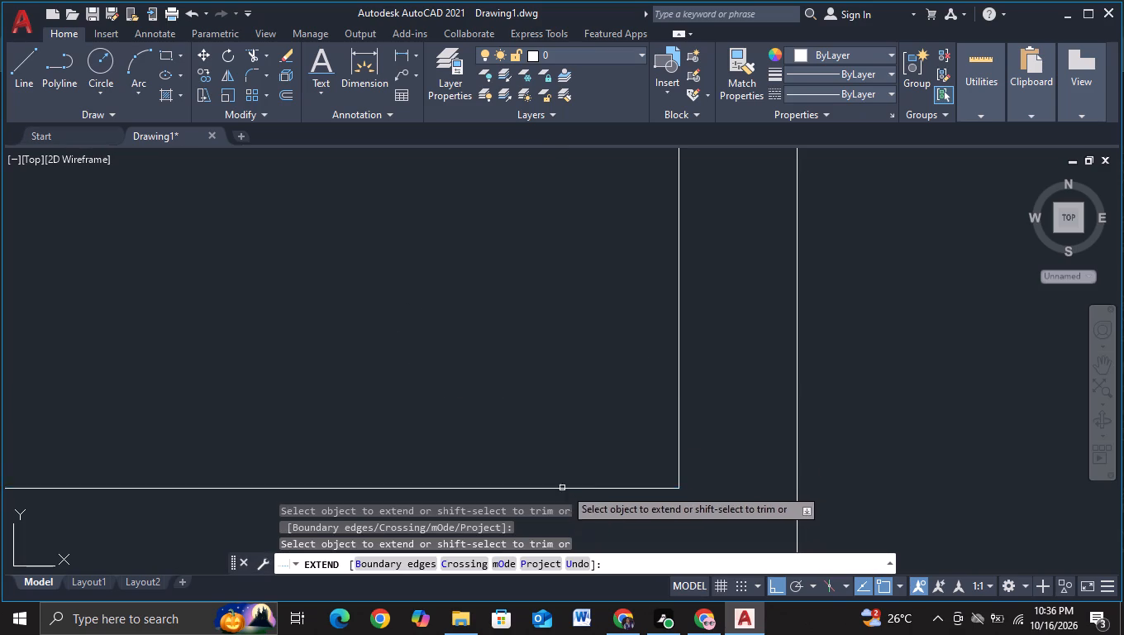
scroll(616, 482, "down", 2)
scroll(722, 407, "down", 3)
middle_click_drag(736, 403, 746, 470)
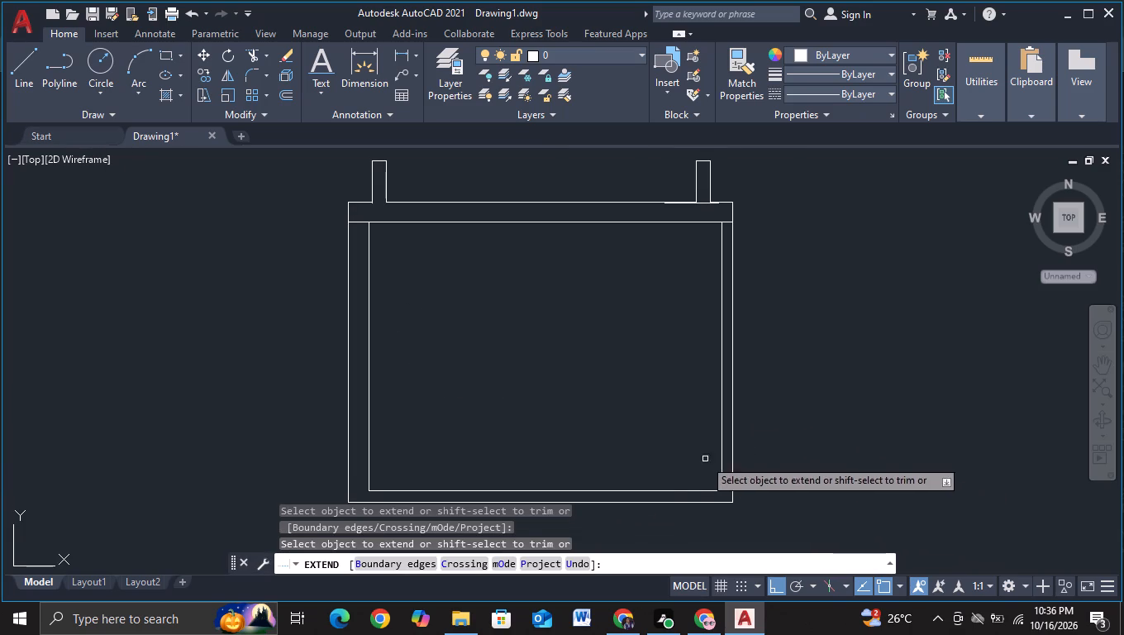
middle_click_drag(612, 437, 675, 327)
key("Escape")
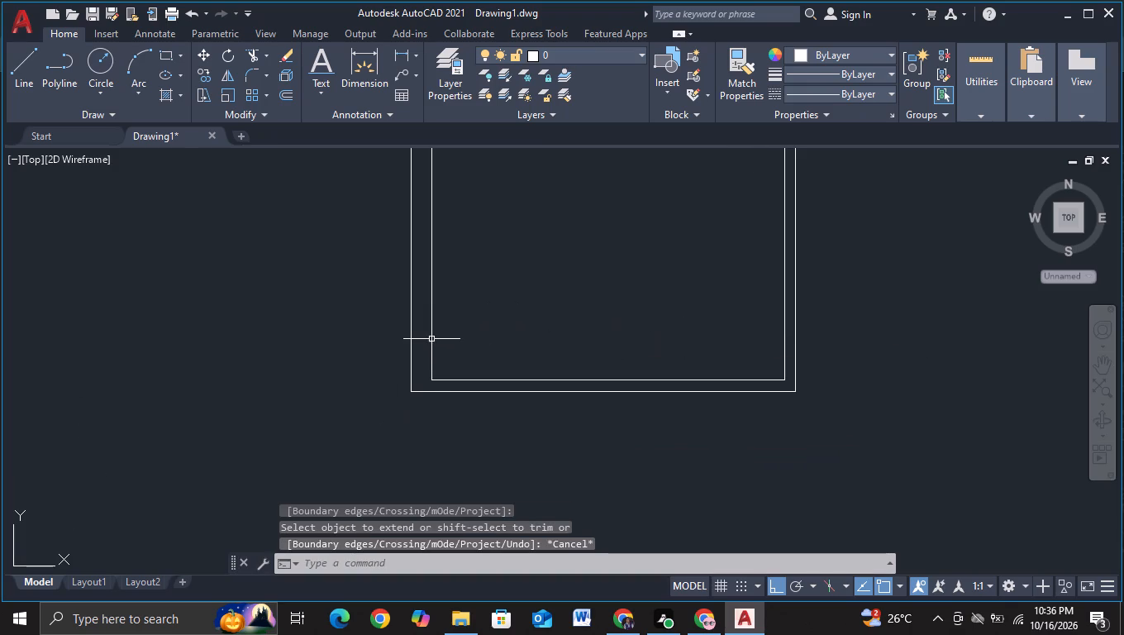
Move the U's left inner vertical line about 11 units left towards the outer left line.
left_click(431, 339)
key("e")
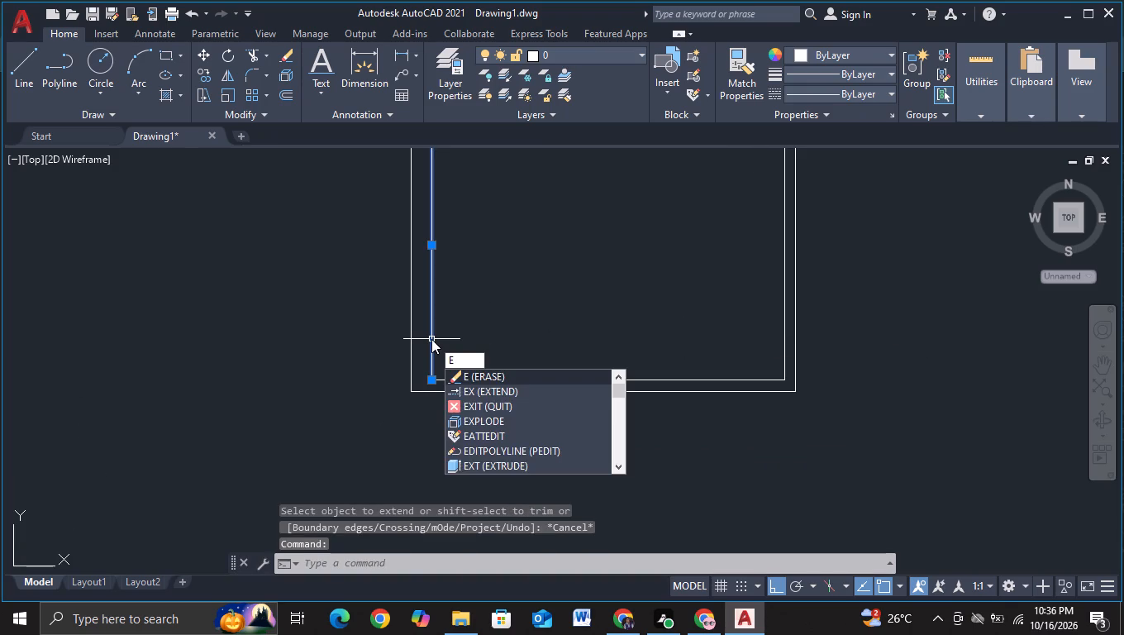
key("BackSpace")
key("m")
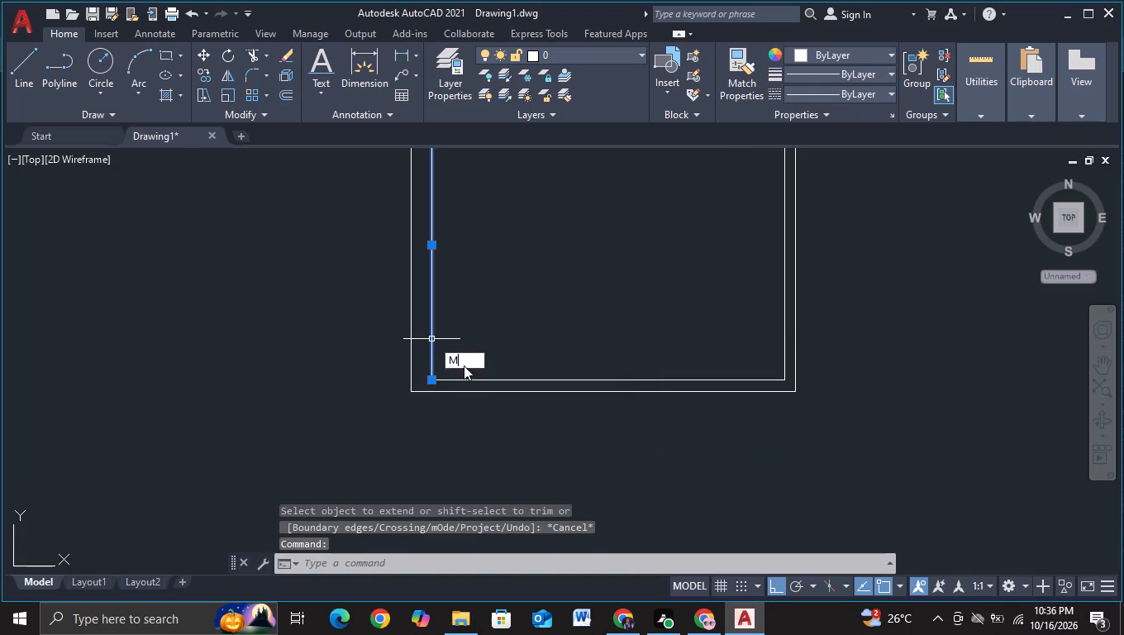
left_click(485, 384)
scroll(432, 337, "up", 2)
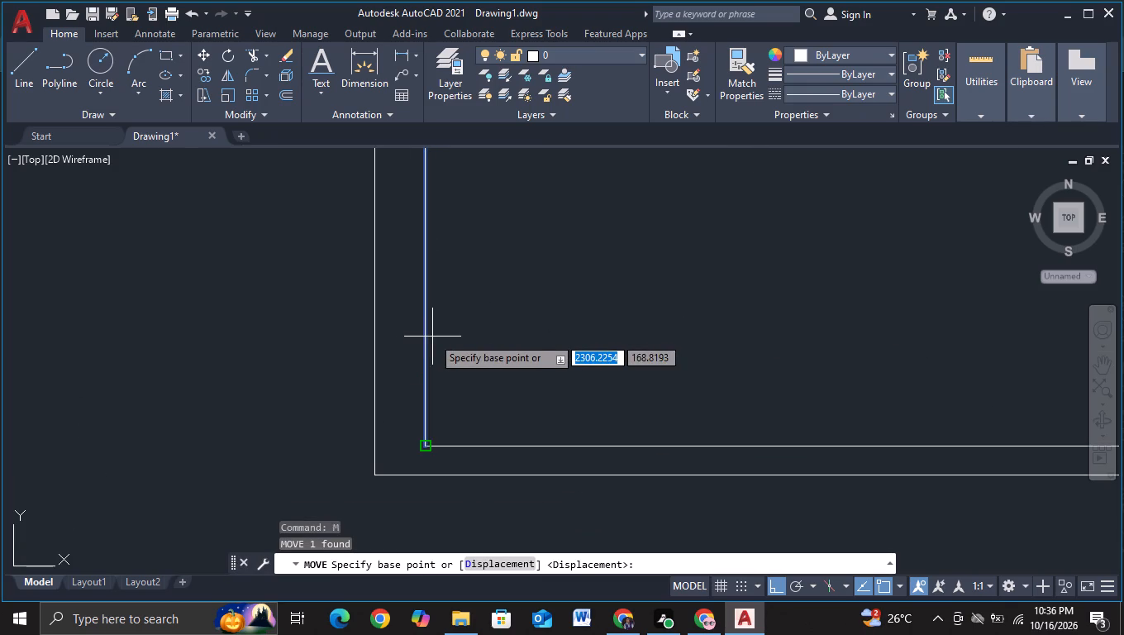
left_click(426, 336)
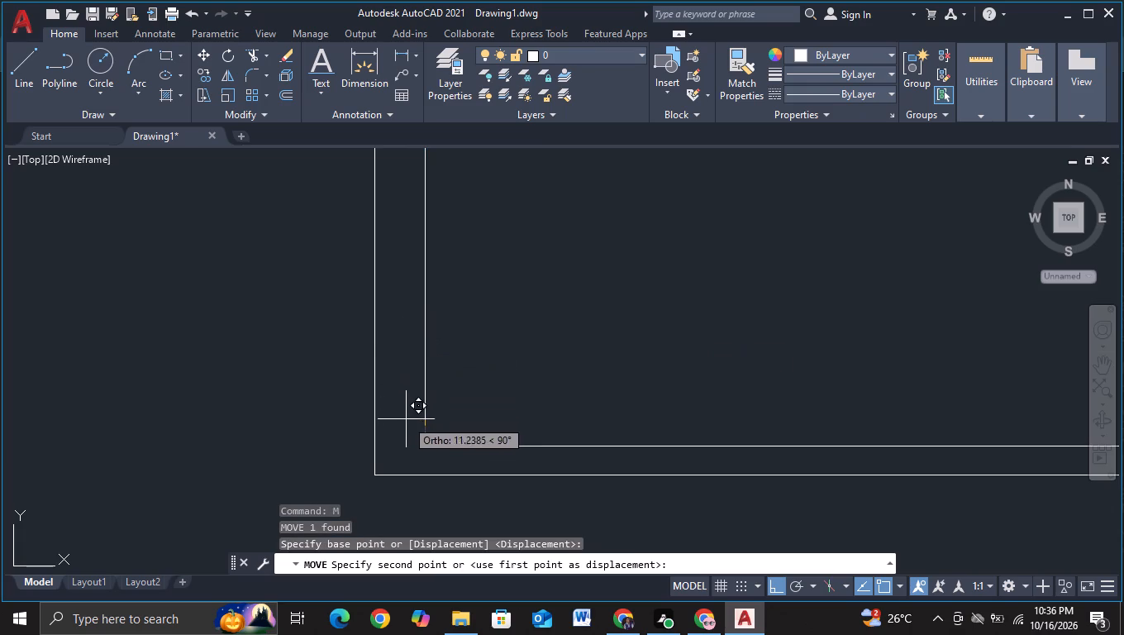
scroll(392, 455, "up", 2)
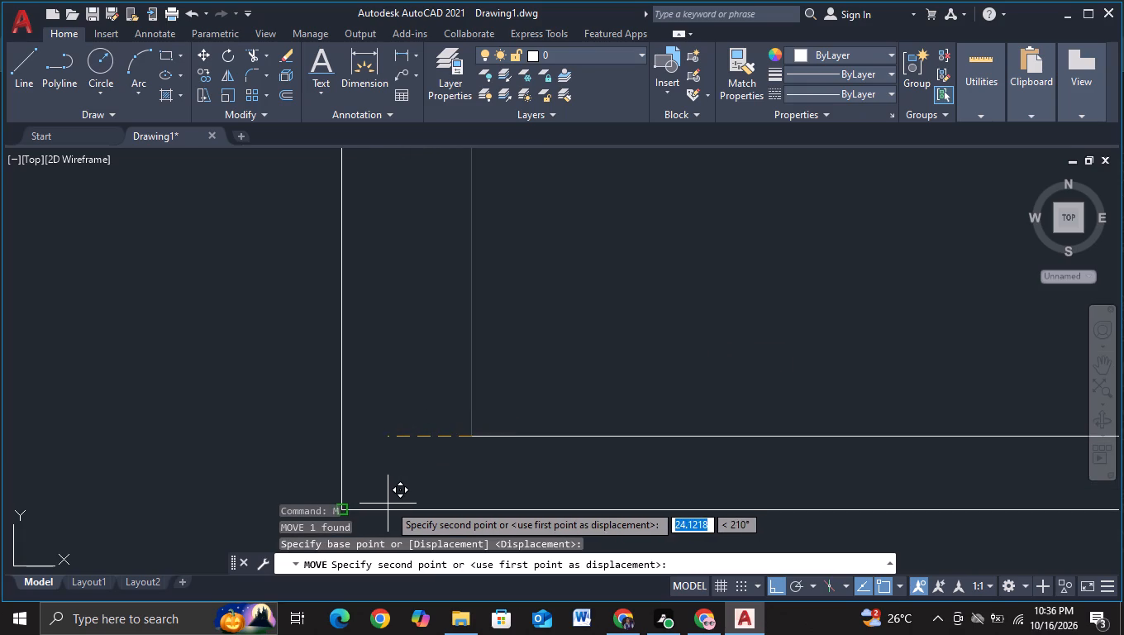
scroll(390, 502, "up", 1)
middle_click_drag(393, 499, 398, 464)
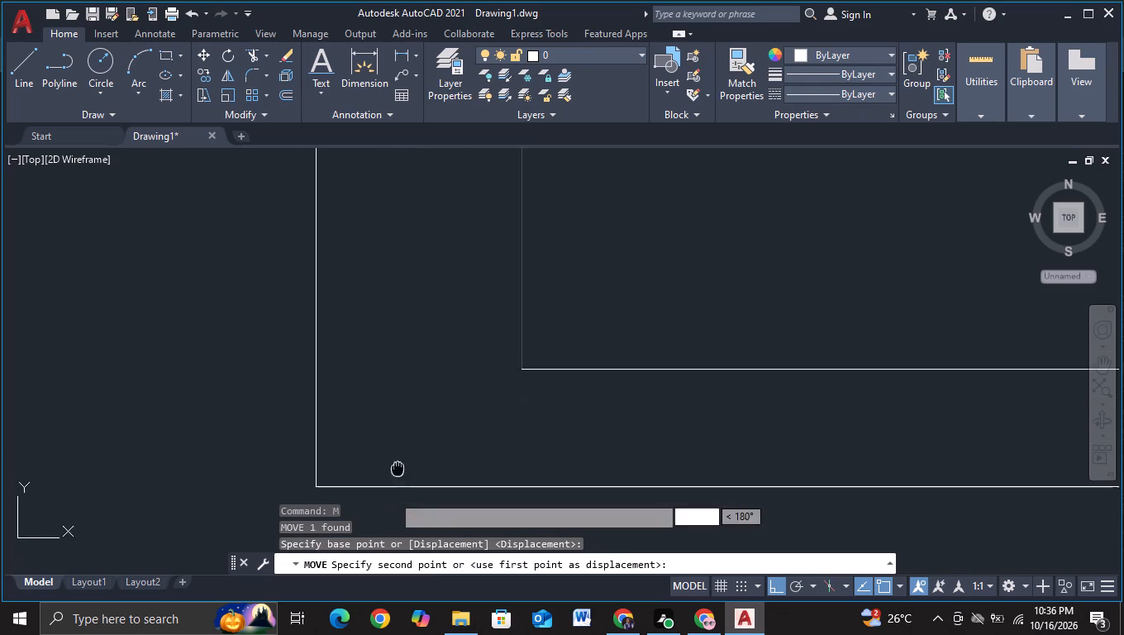
middle_click_drag(398, 464, 398, 461)
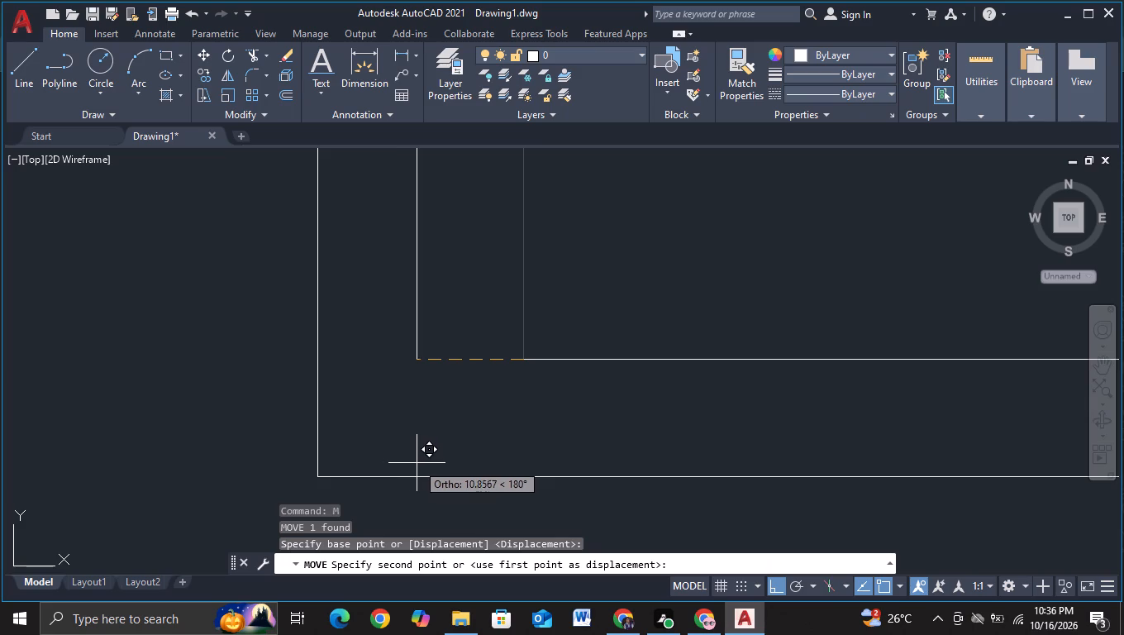
left_click(418, 463)
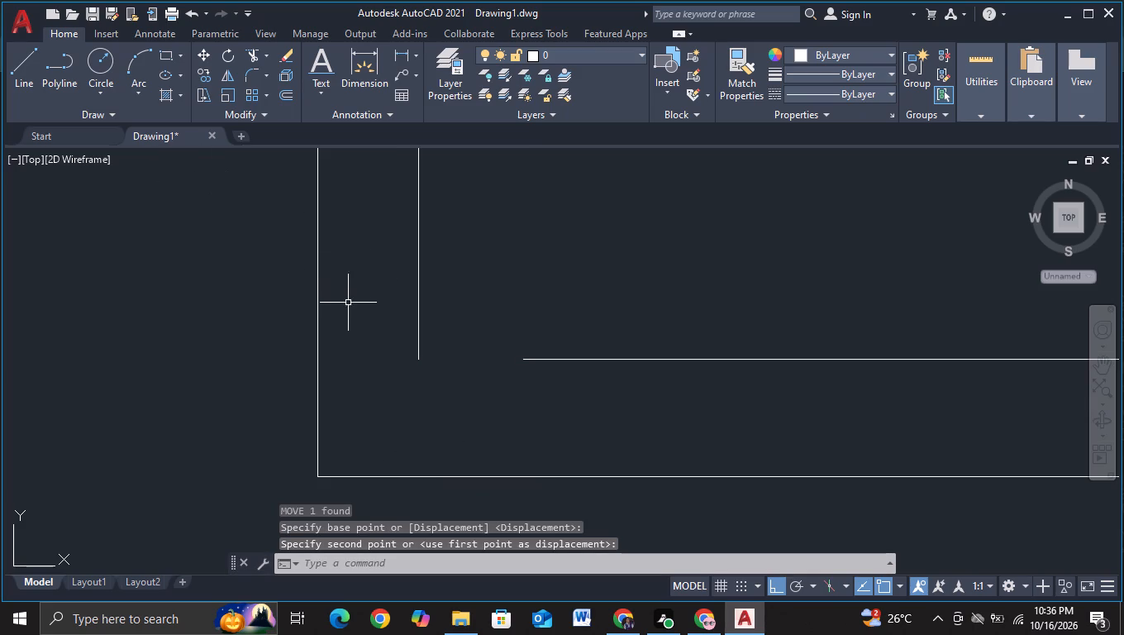
Extend the left end of the U's inner bottom line to the left inner vertical line.
key("e")
left_click(436, 362)
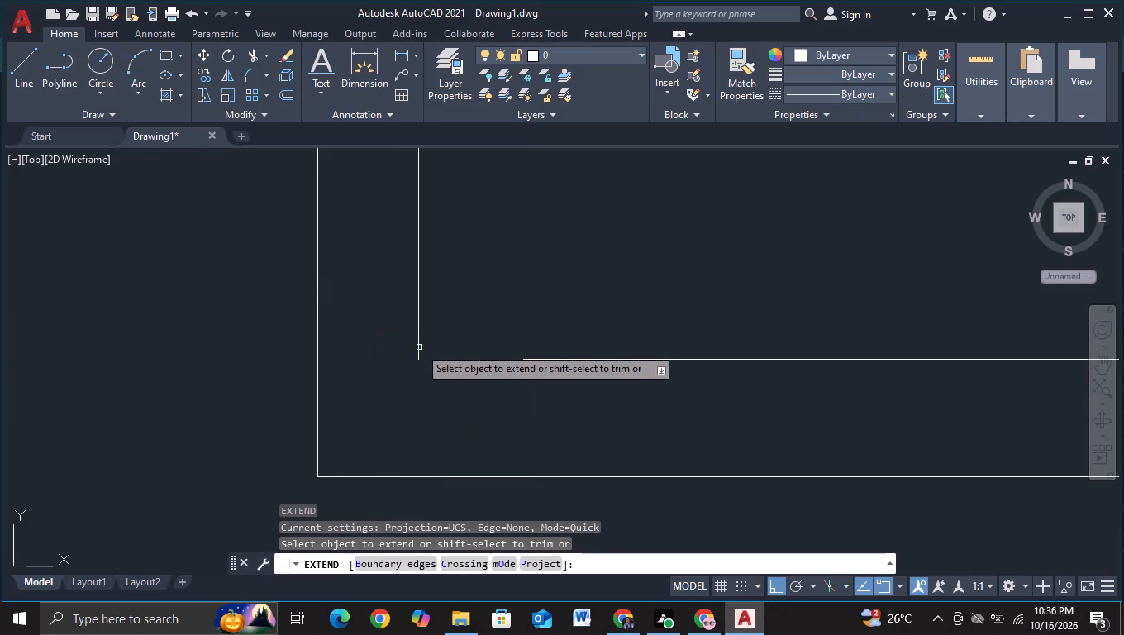
left_click(525, 360)
scroll(525, 360, "down", 2)
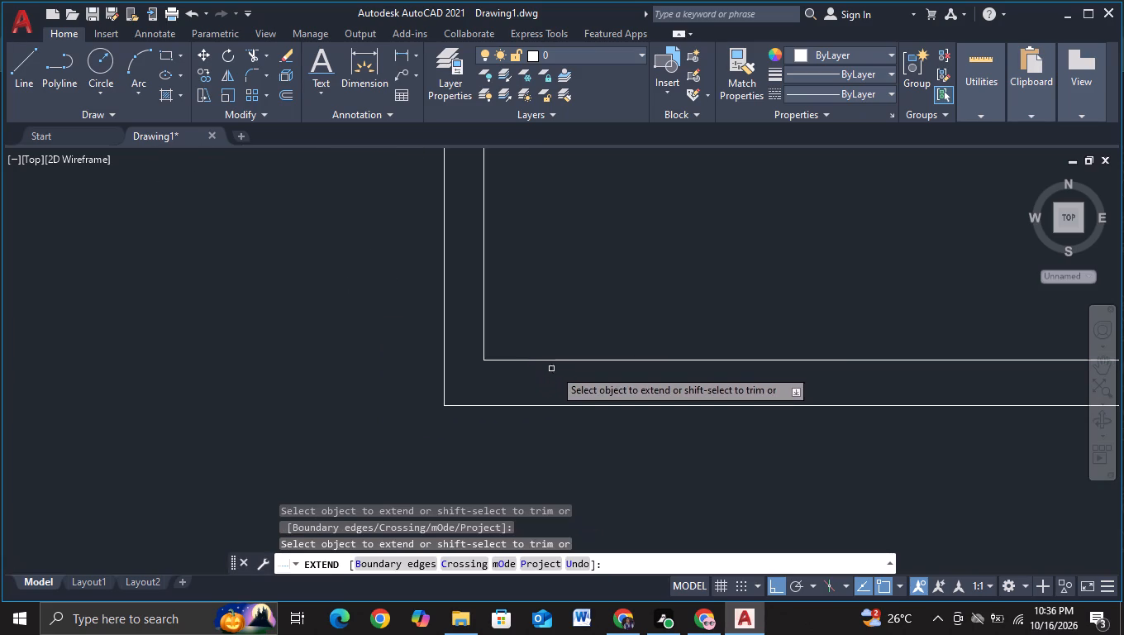
scroll(625, 269, "down", 2)
middle_click_drag(651, 254, 455, 457)
scroll(537, 387, "down", 2)
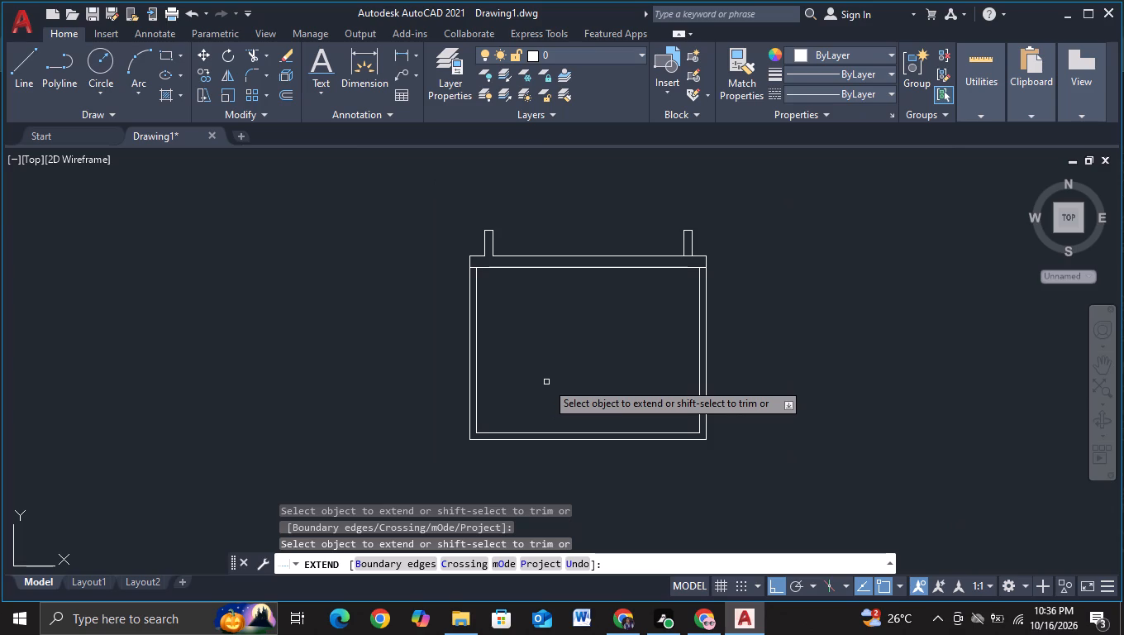
scroll(546, 382, "up", 1)
middle_click_drag(546, 382, 509, 403)
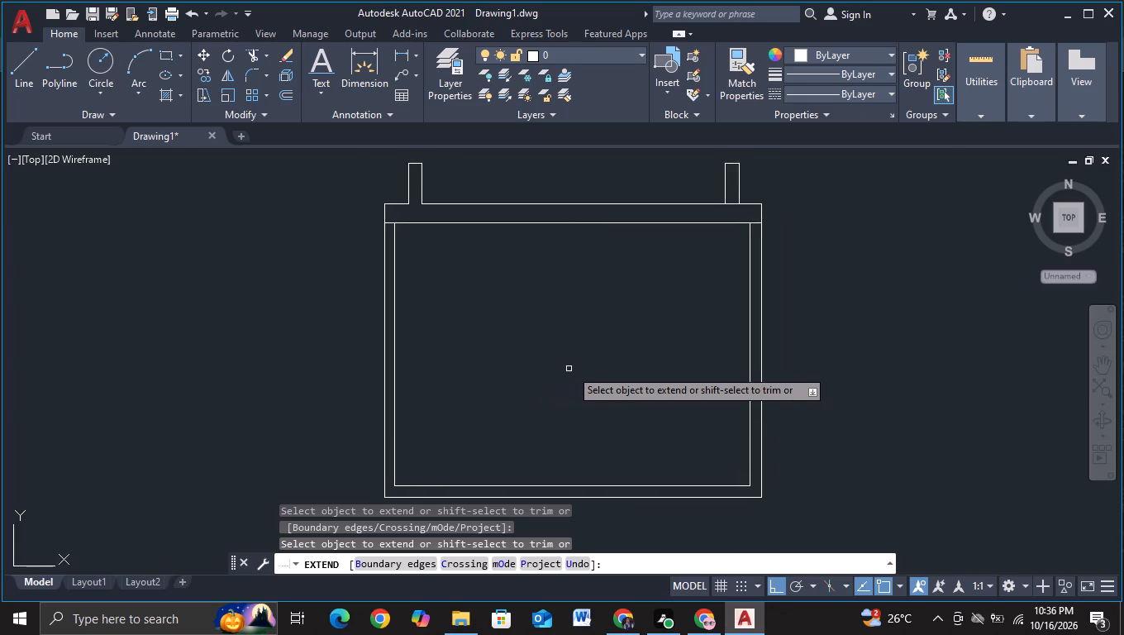
scroll(579, 369, "up", 1)
scroll(608, 371, "down", 2)
key("Escape")
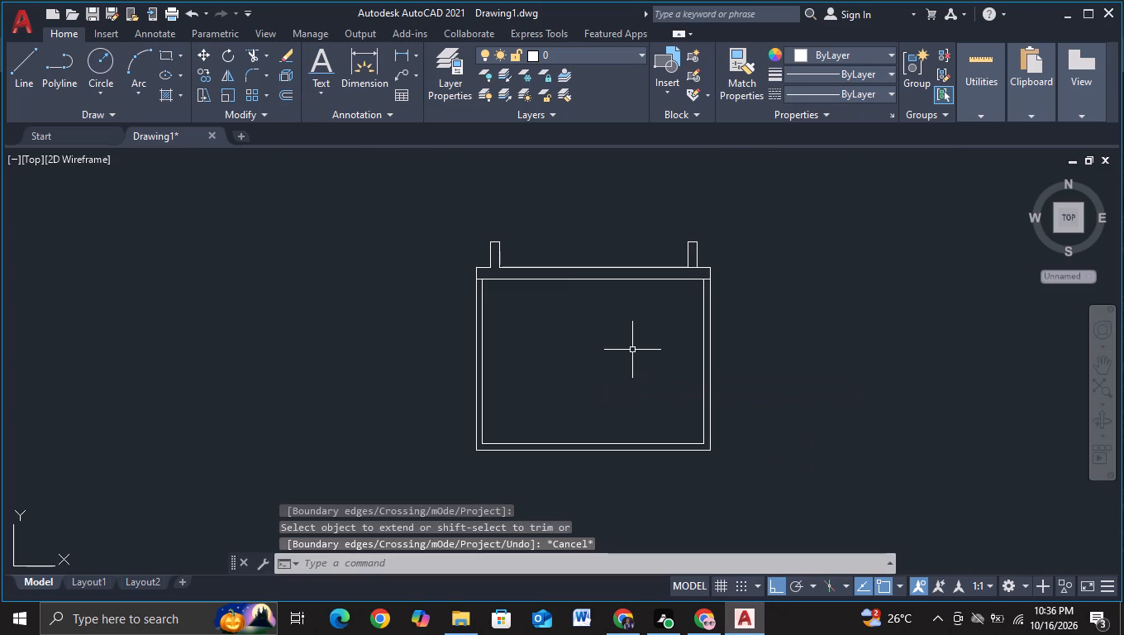
middle_click_drag(632, 350, 617, 330)
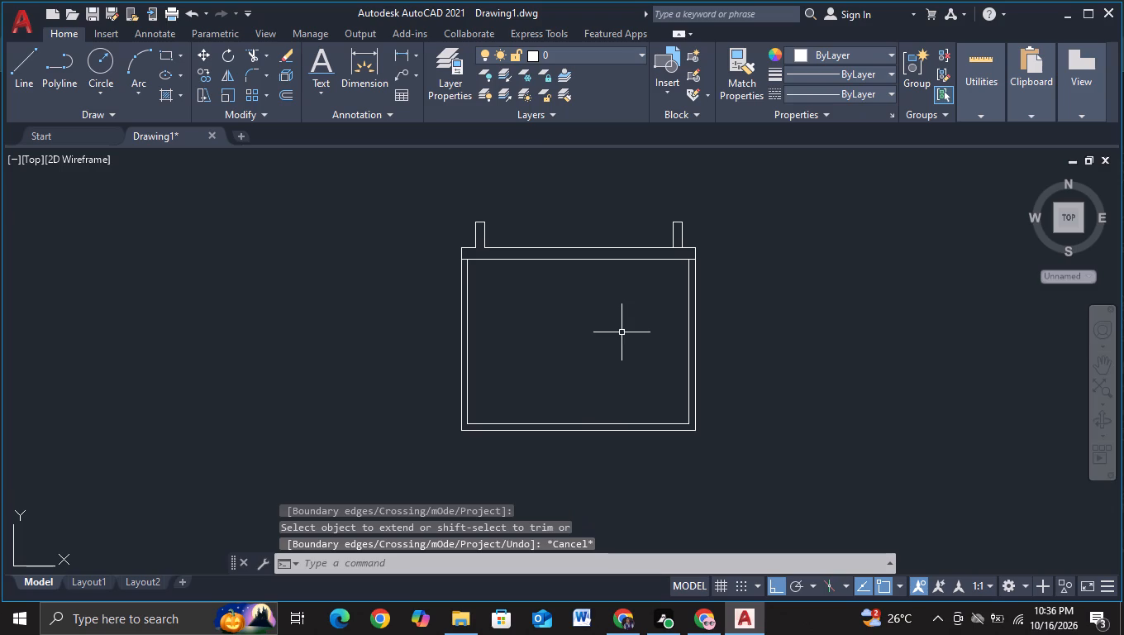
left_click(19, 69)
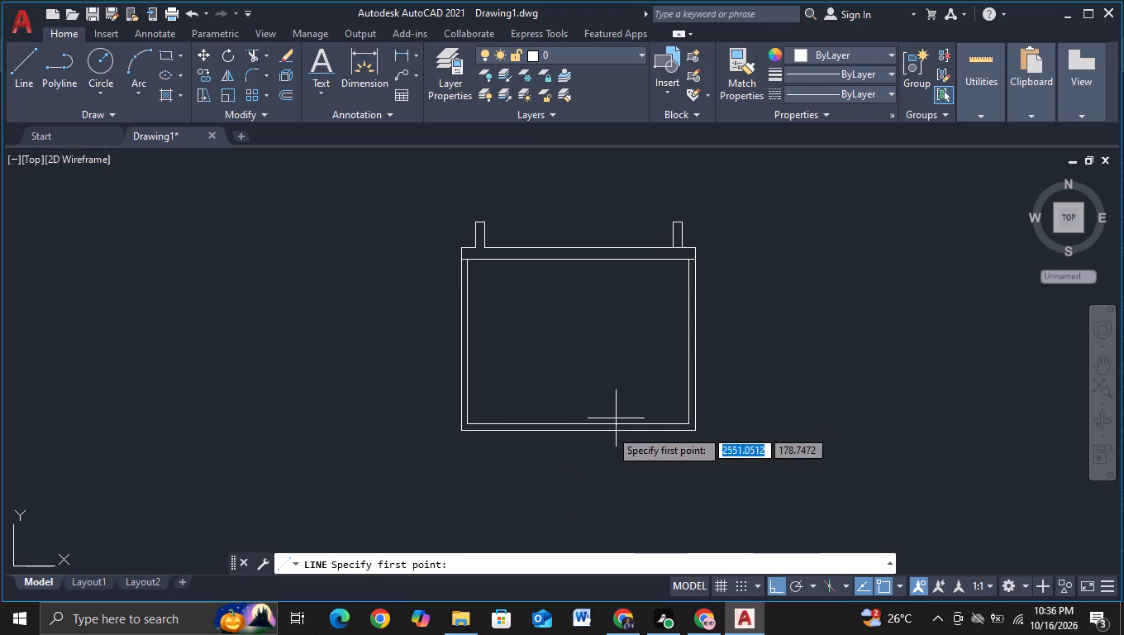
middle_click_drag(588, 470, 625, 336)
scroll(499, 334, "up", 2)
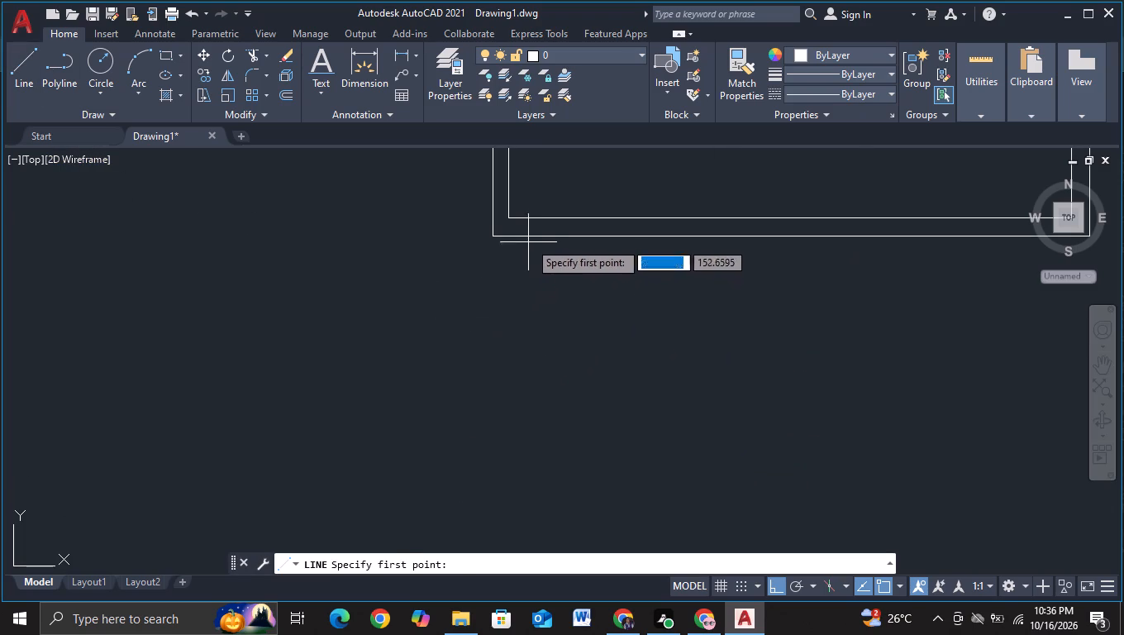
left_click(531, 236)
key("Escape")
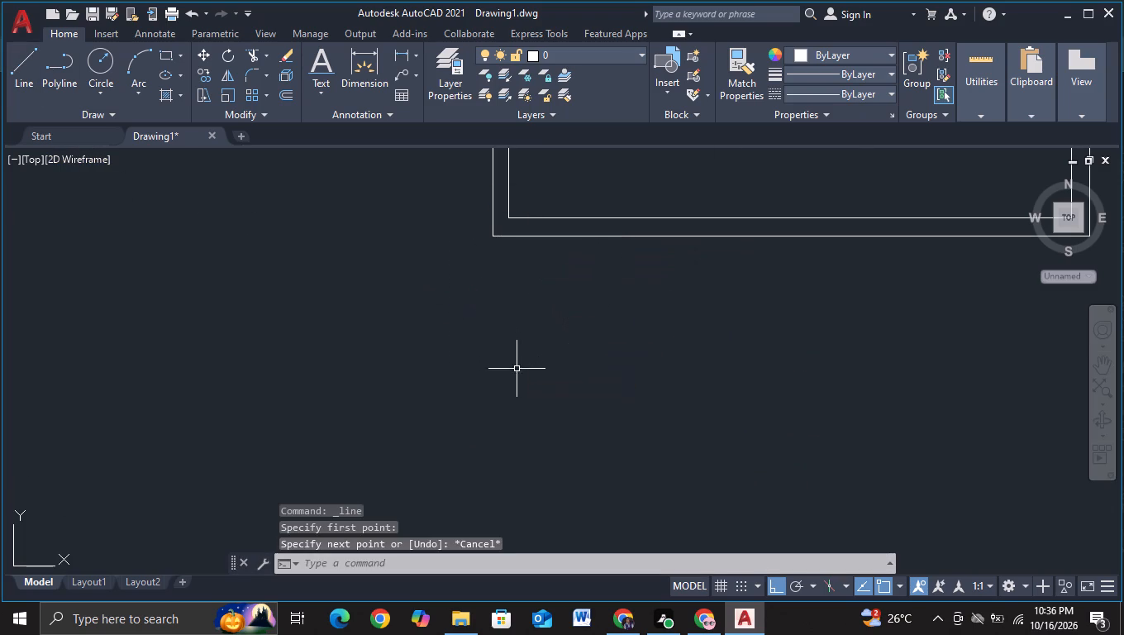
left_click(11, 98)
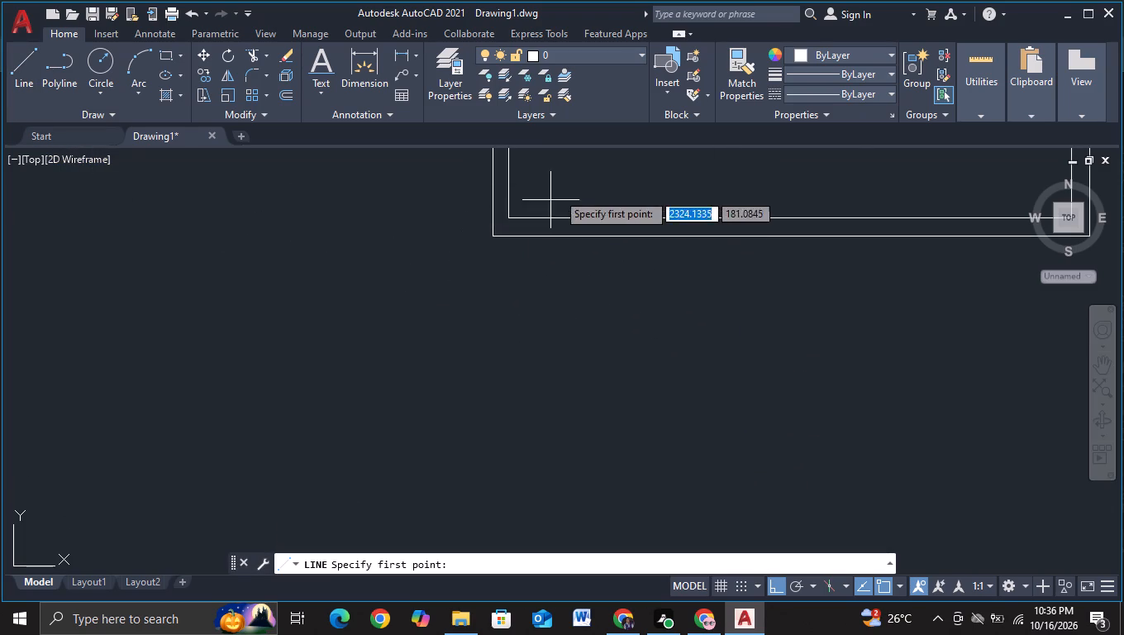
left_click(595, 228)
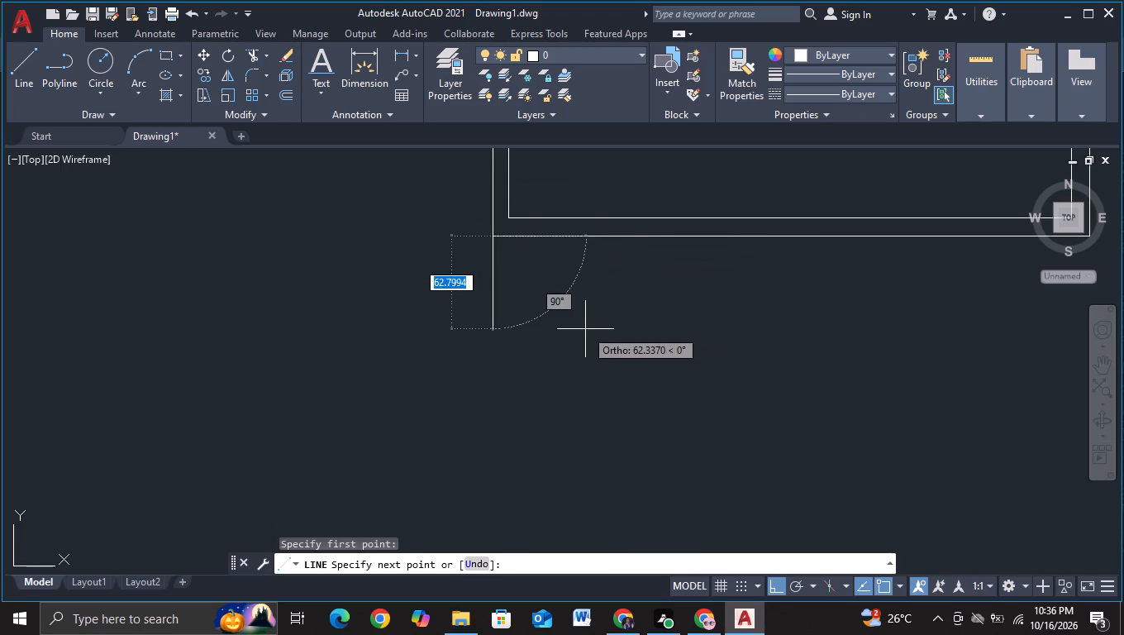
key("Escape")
Draw a long vertical line straight down from inside the U's bottom wall, a short distance in from its left corner.
left_click(22, 76)
scroll(538, 234, "up", 2)
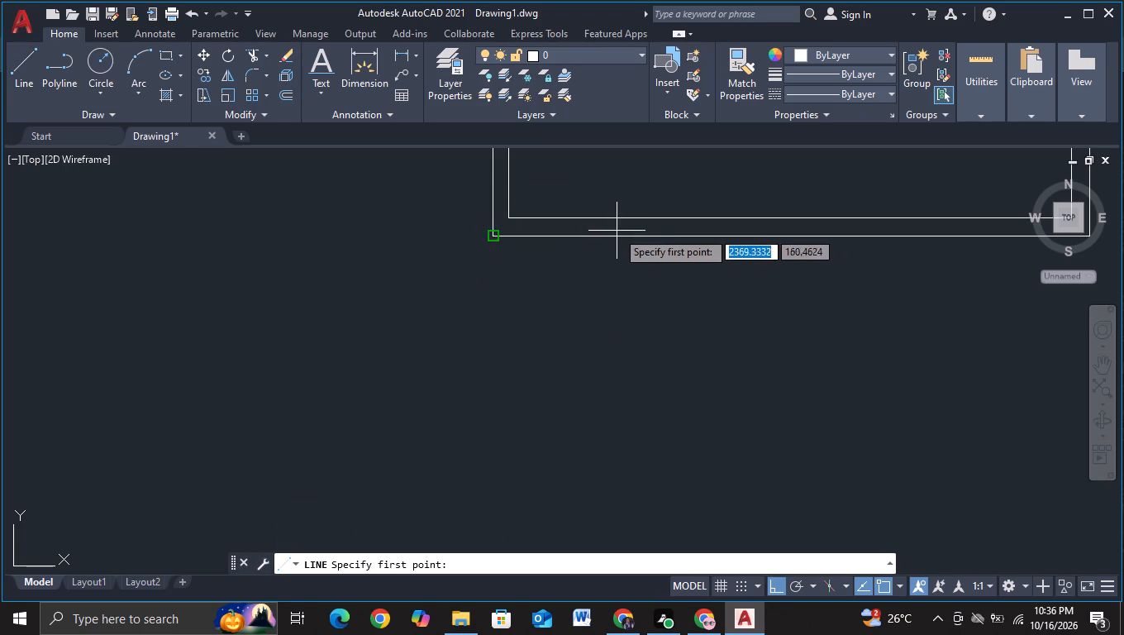
scroll(616, 231, "up", 2)
left_click(517, 225)
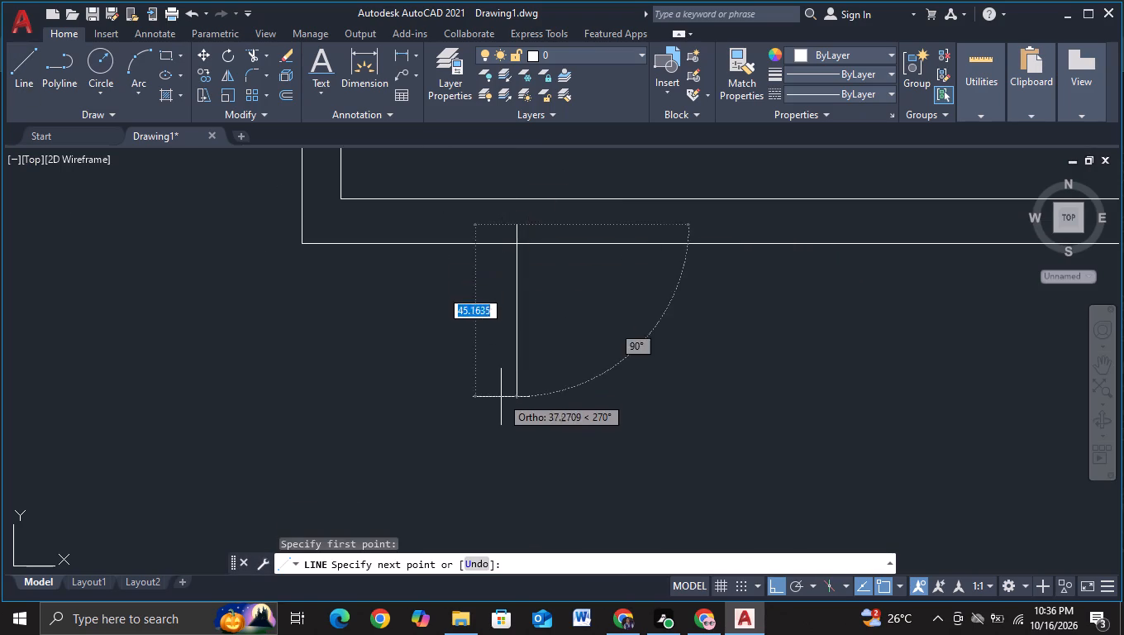
scroll(501, 397, "down", 3)
middle_click_drag(512, 436, 512, 337)
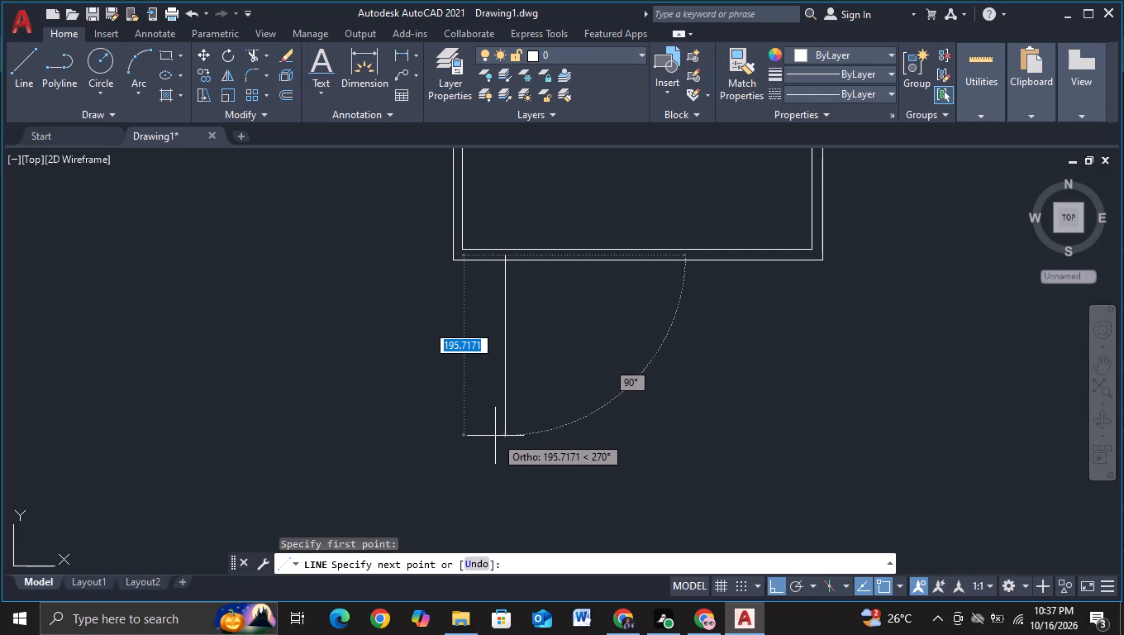
left_click(497, 422)
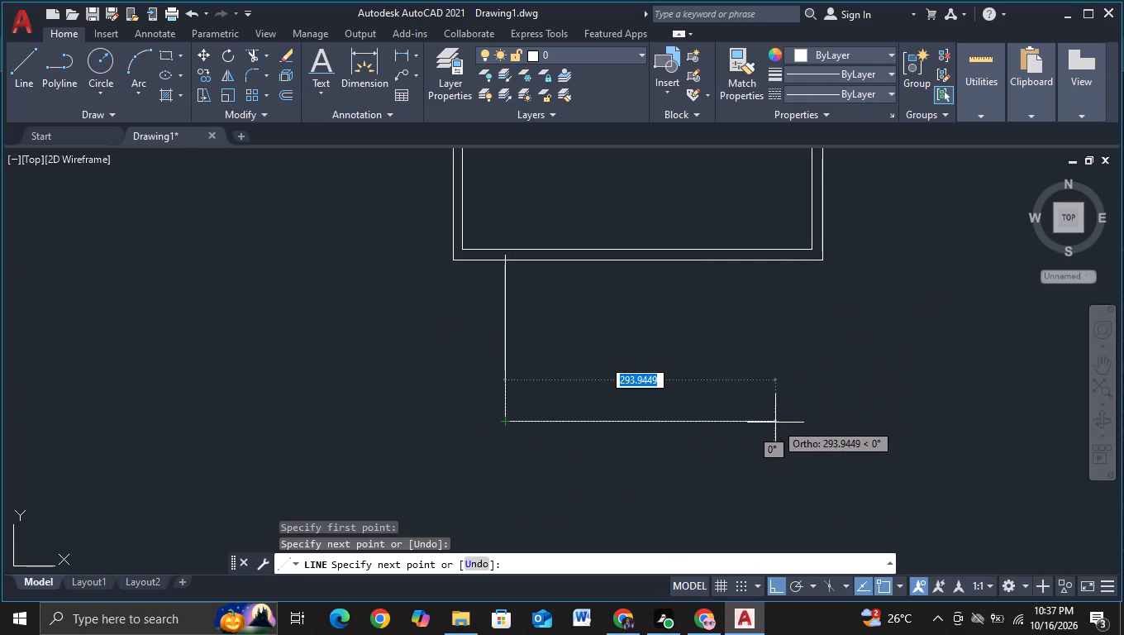
key("Escape")
Draw a vertical line down from inside the U's bottom wall near its right corner, level with the left one, and join their lower ends horizontally.
left_click(13, 69)
scroll(789, 242, "up", 2)
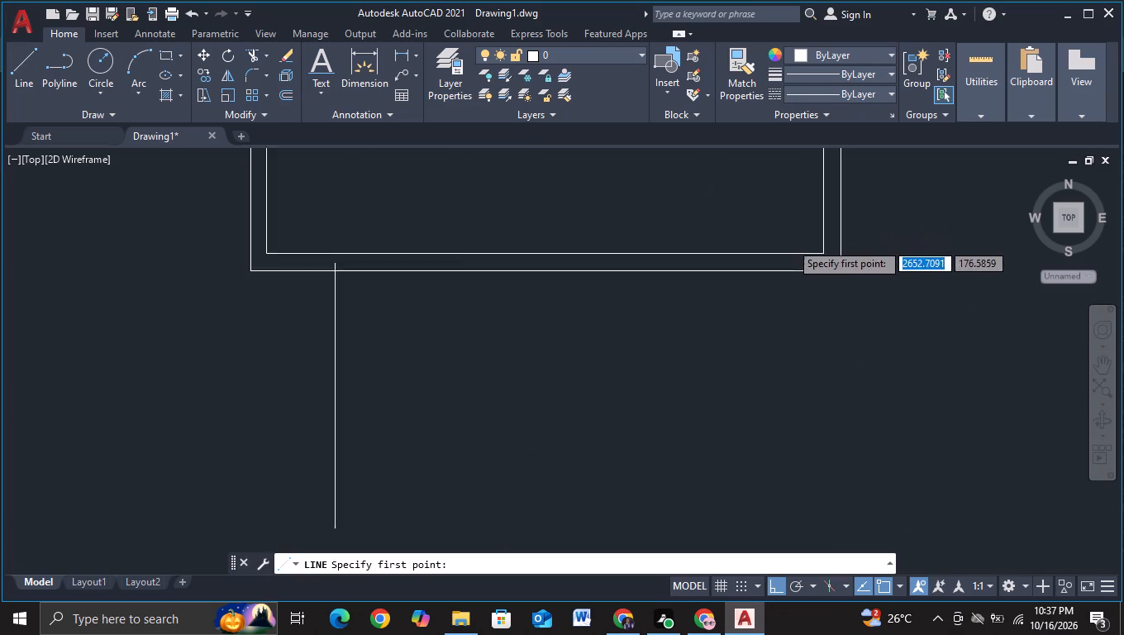
scroll(762, 281, "down", 2)
scroll(757, 292, "up", 1)
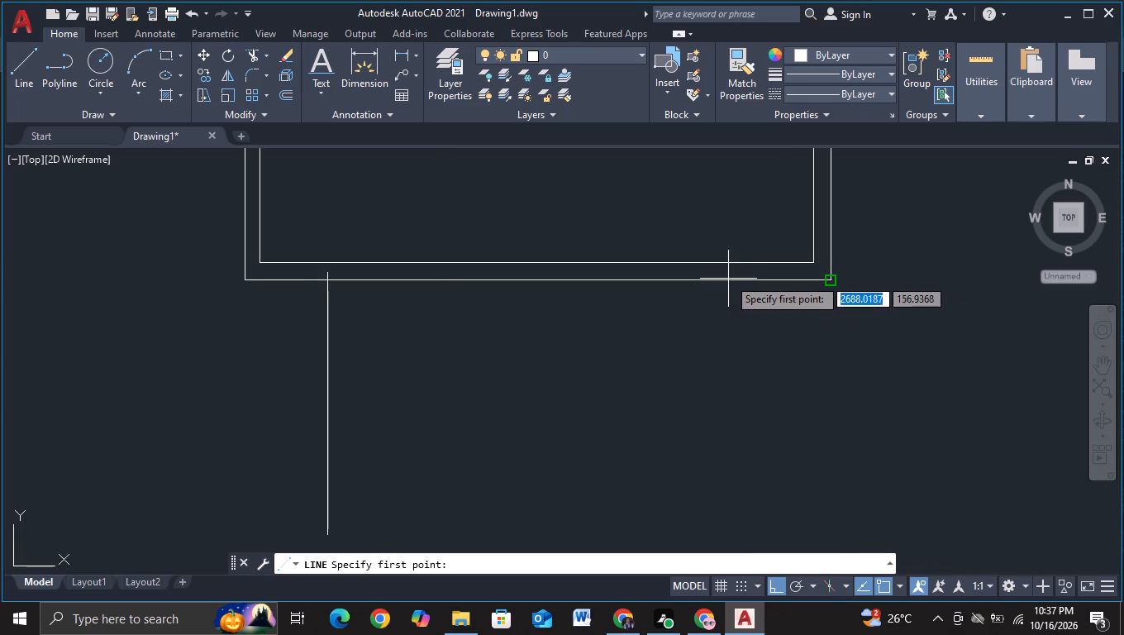
scroll(734, 273, "up", 2)
left_click(727, 272)
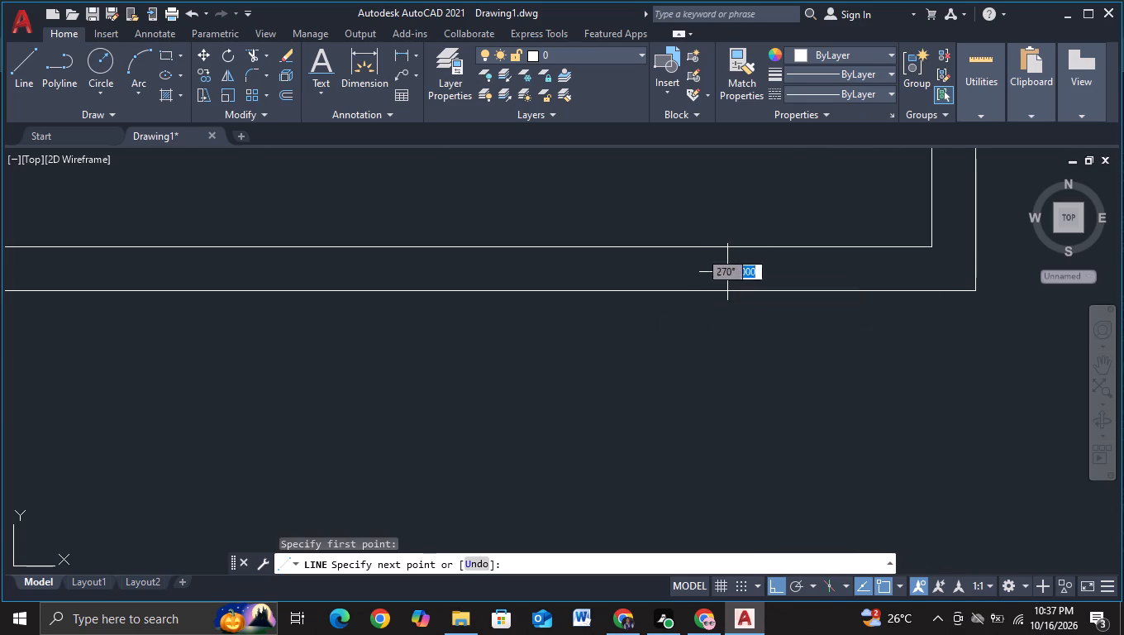
scroll(731, 436, "down", 2)
middle_click_drag(736, 442, 754, 324)
middle_click_drag(741, 467, 753, 310)
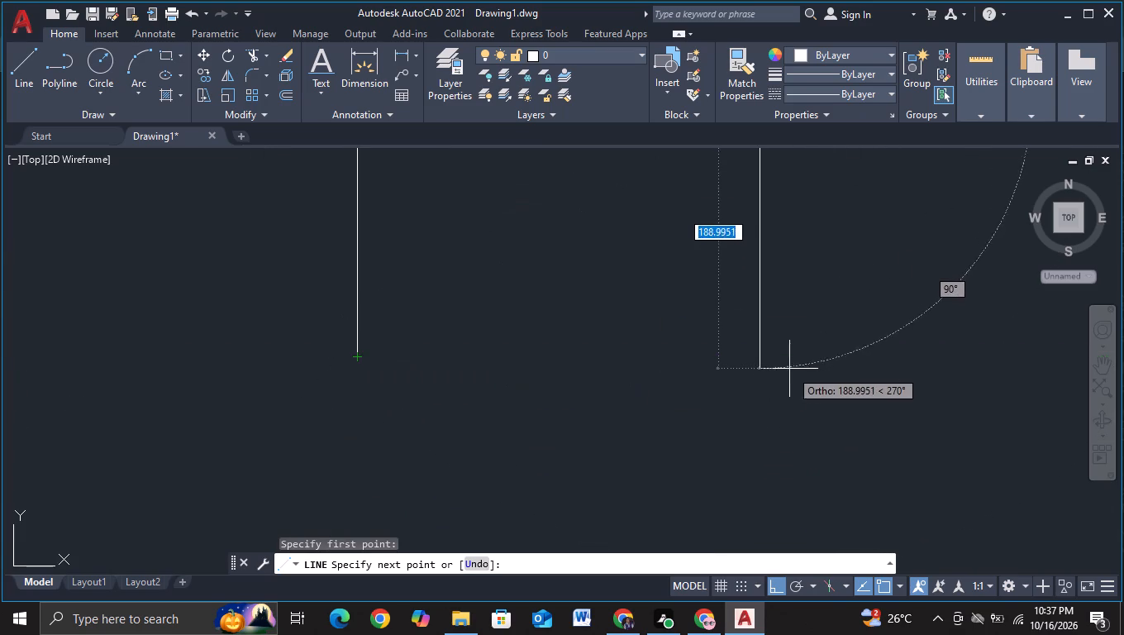
left_click(760, 357)
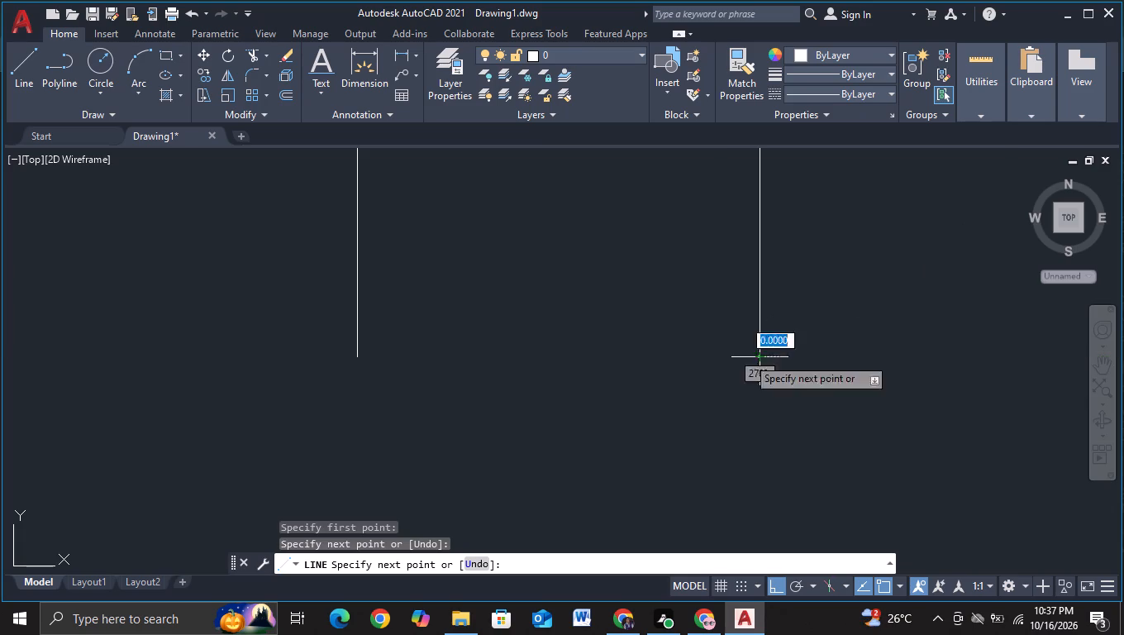
left_click(355, 357)
key("Escape")
scroll(484, 346, "down", 2)
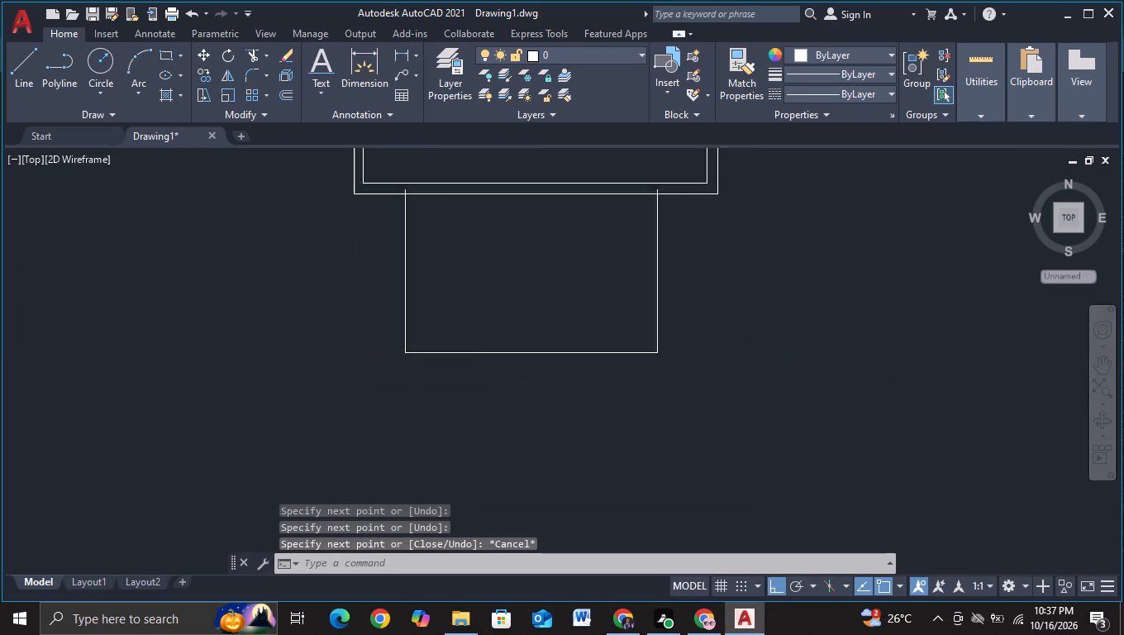
Trim off the short upper ends of the two vertical supports that project into the U's bottom wall.
middle_click_drag(513, 323, 565, 396)
left_click(248, 53)
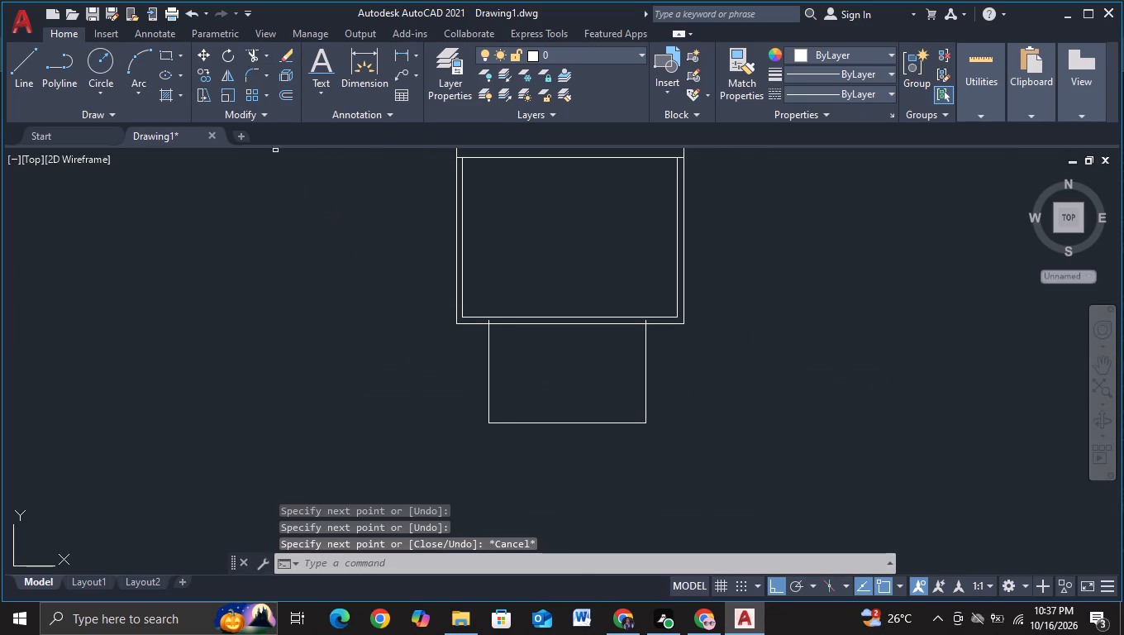
scroll(475, 296, "up", 3)
left_click(506, 384)
scroll(803, 429, "down", 2)
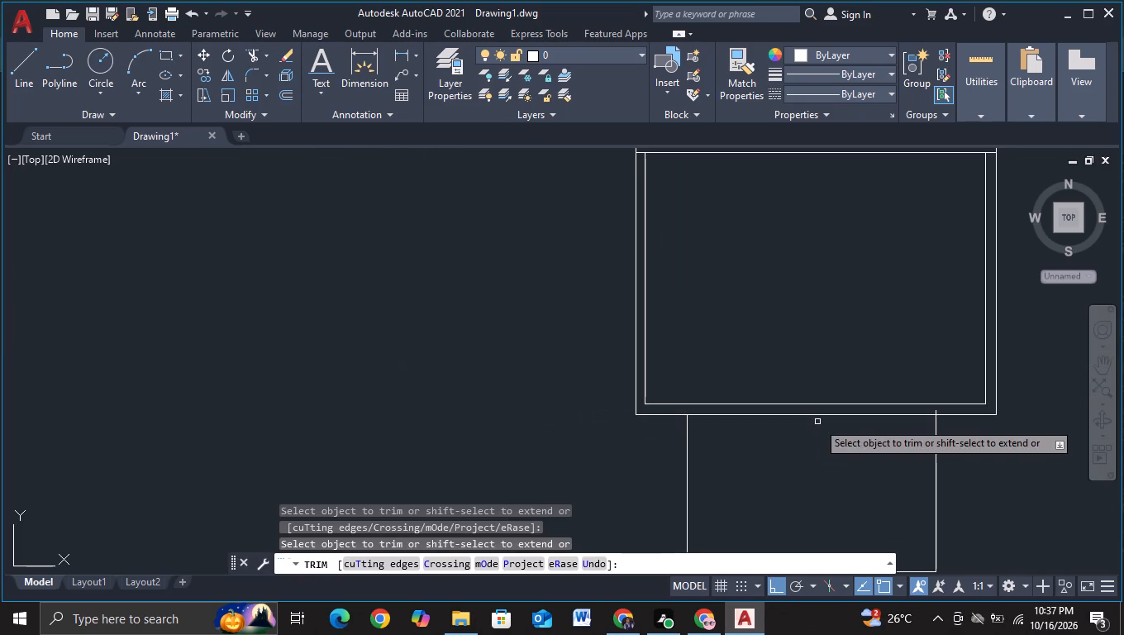
middle_click_drag(812, 421, 411, 389)
scroll(541, 380, "up", 2)
left_click(519, 387)
scroll(545, 387, "down", 3)
middle_click_drag(648, 456, 693, 337)
key("Escape")
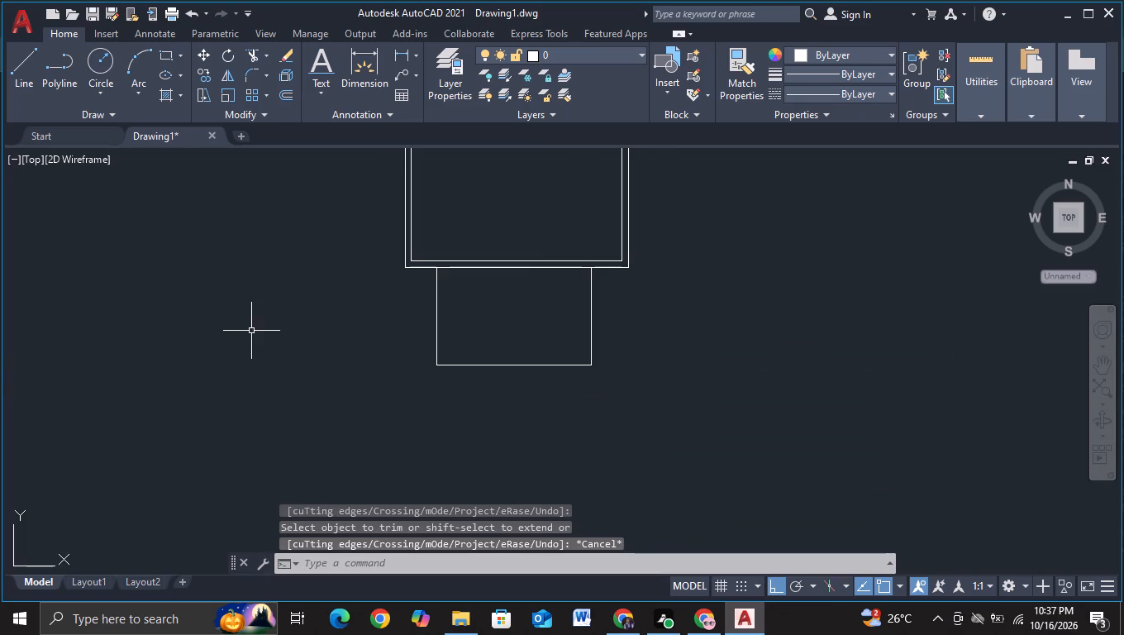
Draw horizontal lines outward from both lower corners of the support box, about 57 units left and 67 units right, to align with the U's outer walls.
left_click(17, 90)
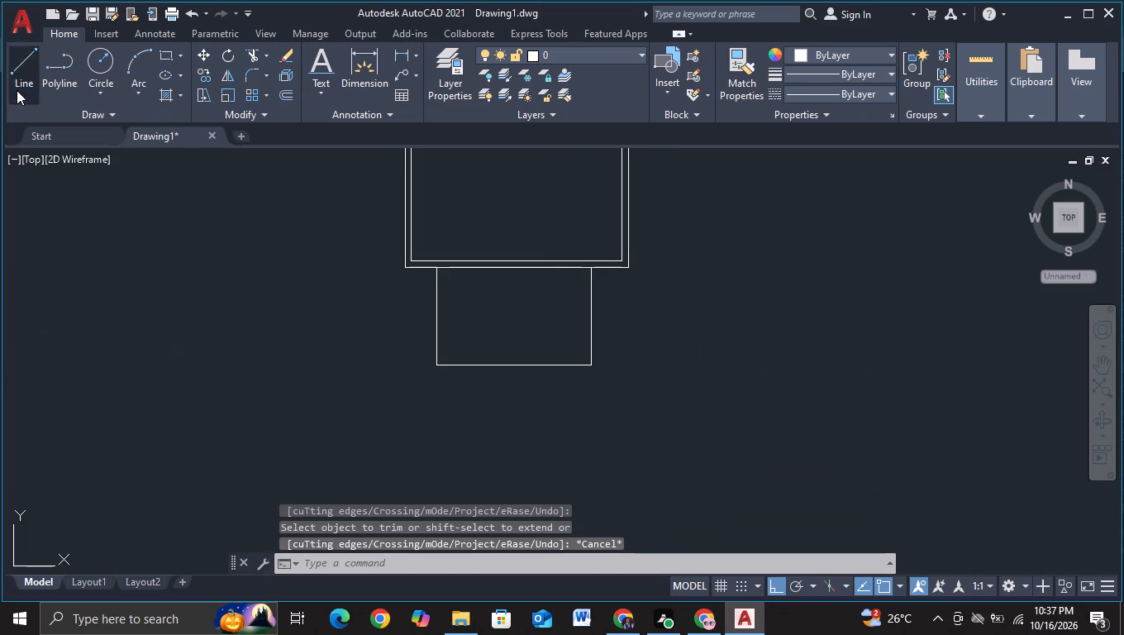
left_click(432, 365)
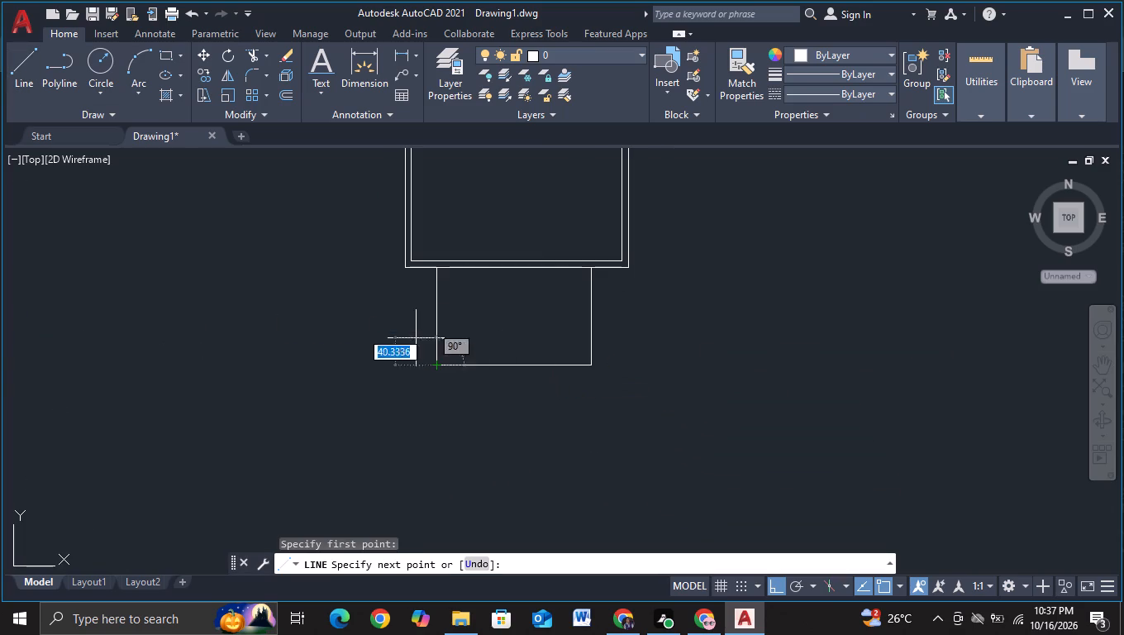
left_click(405, 366)
key("Escape")
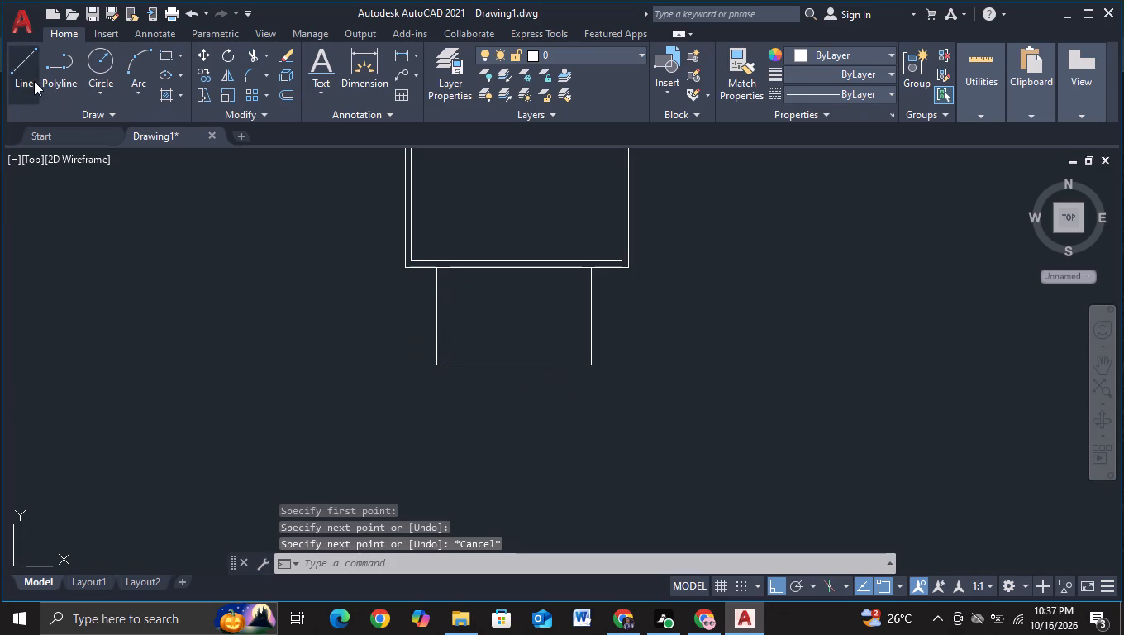
left_click(34, 81)
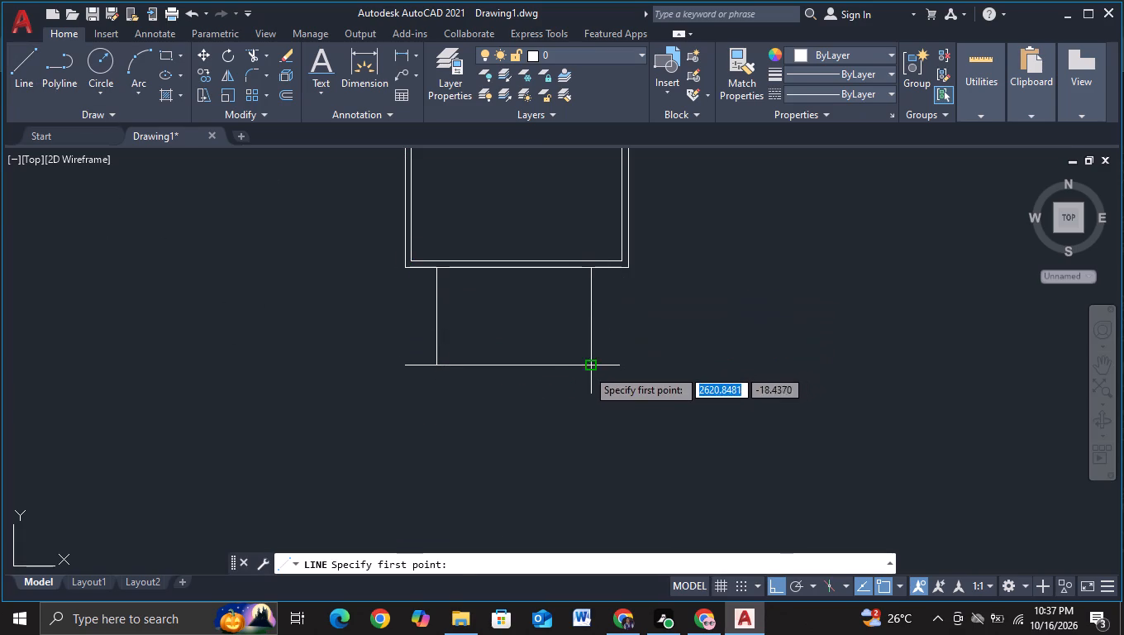
left_click(588, 368)
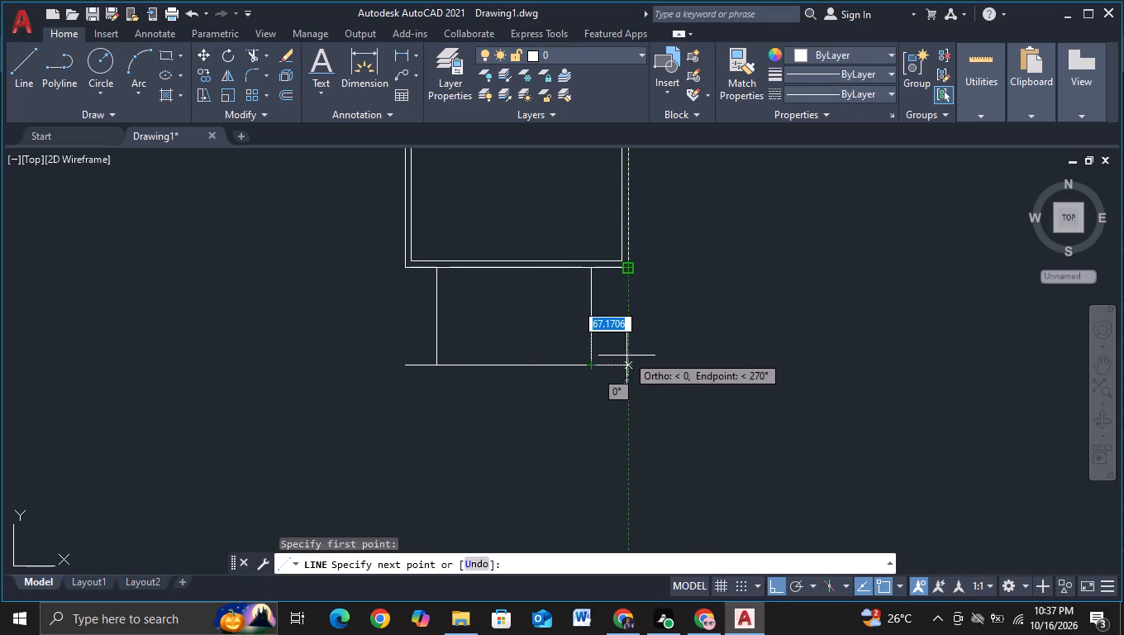
scroll(626, 365, "up", 1)
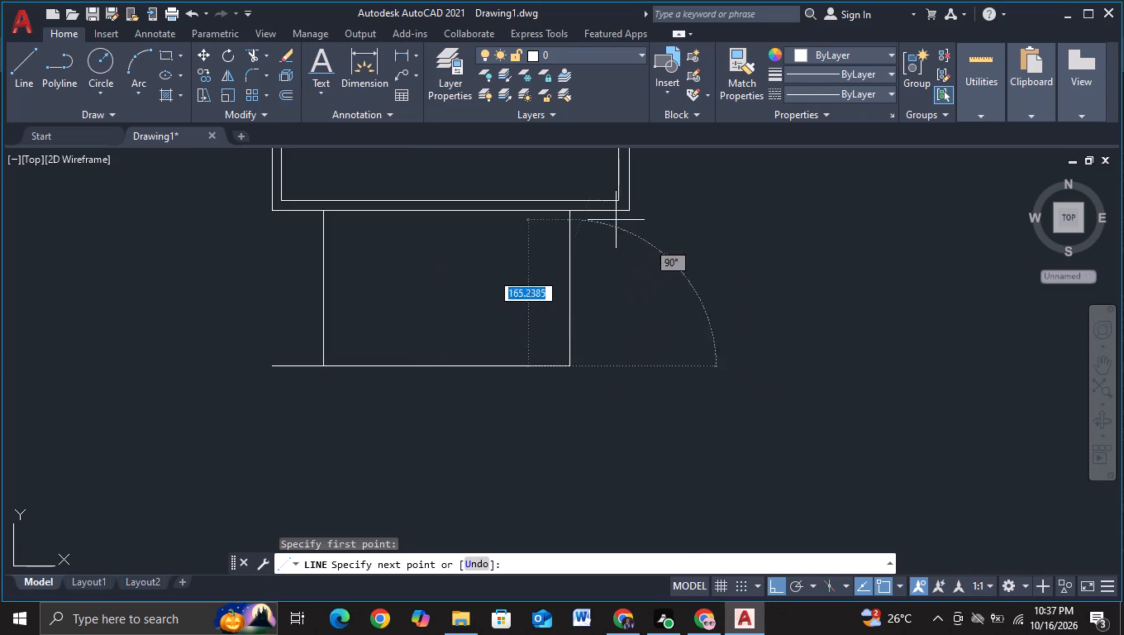
left_click(629, 367)
key("Escape")
Draw the base slab's two sides and underside below the widened bottom line, about 41 units deep and 403 units wide.
middle_click_drag(663, 446, 778, 393)
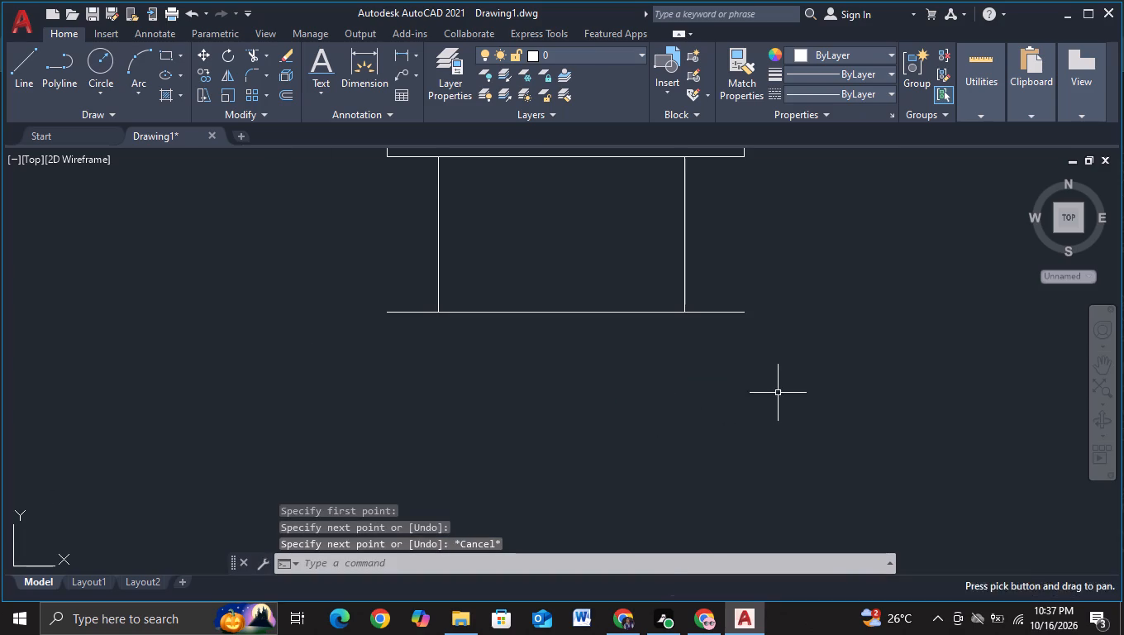
middle_click_drag(655, 423, 659, 386)
scroll(639, 399, "down", 1)
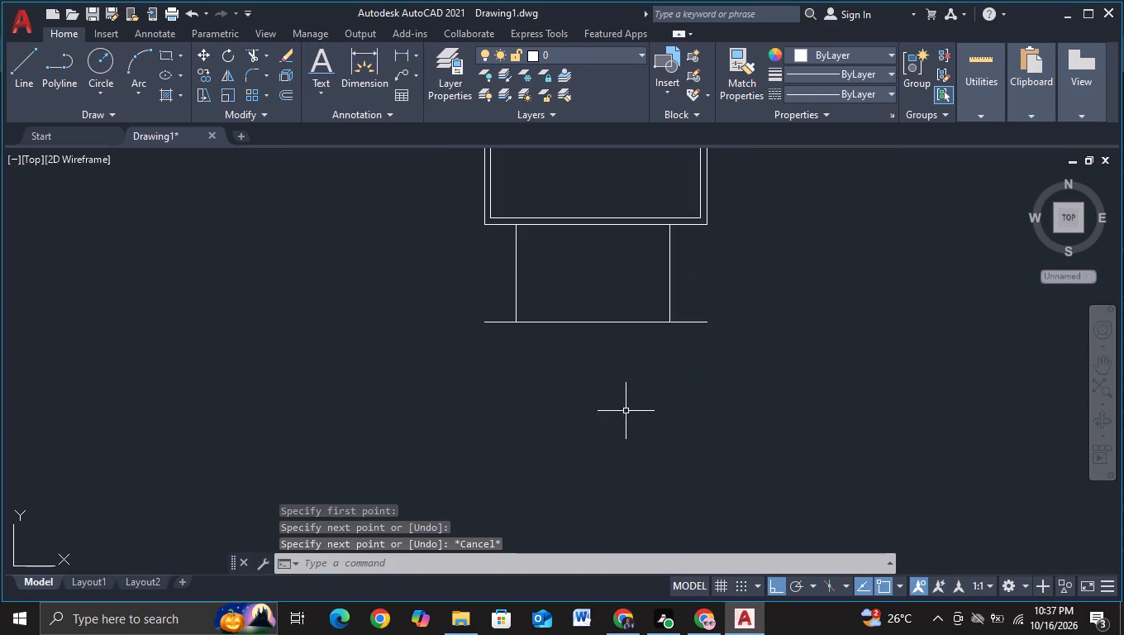
middle_click_drag(626, 412, 617, 368)
left_click(7, 62)
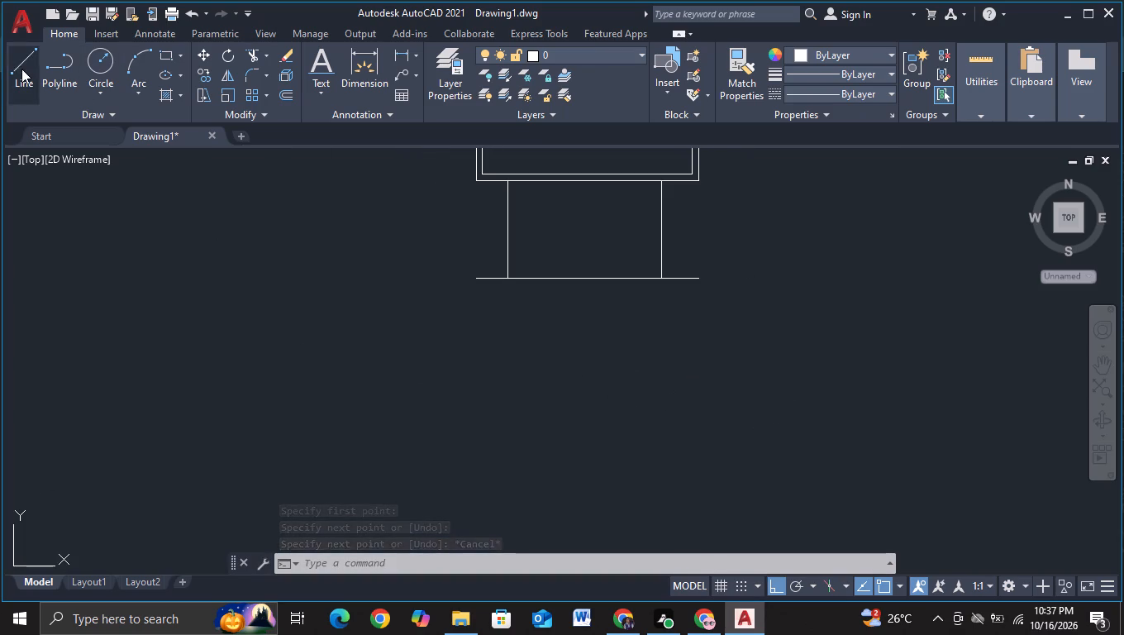
left_click(21, 69)
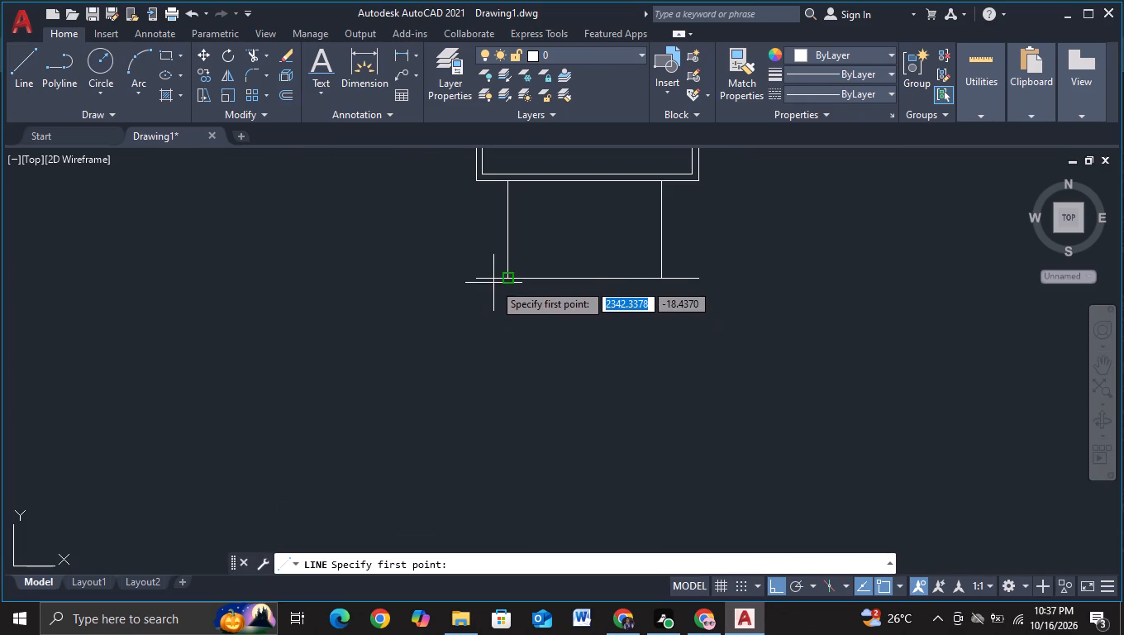
left_click(481, 275)
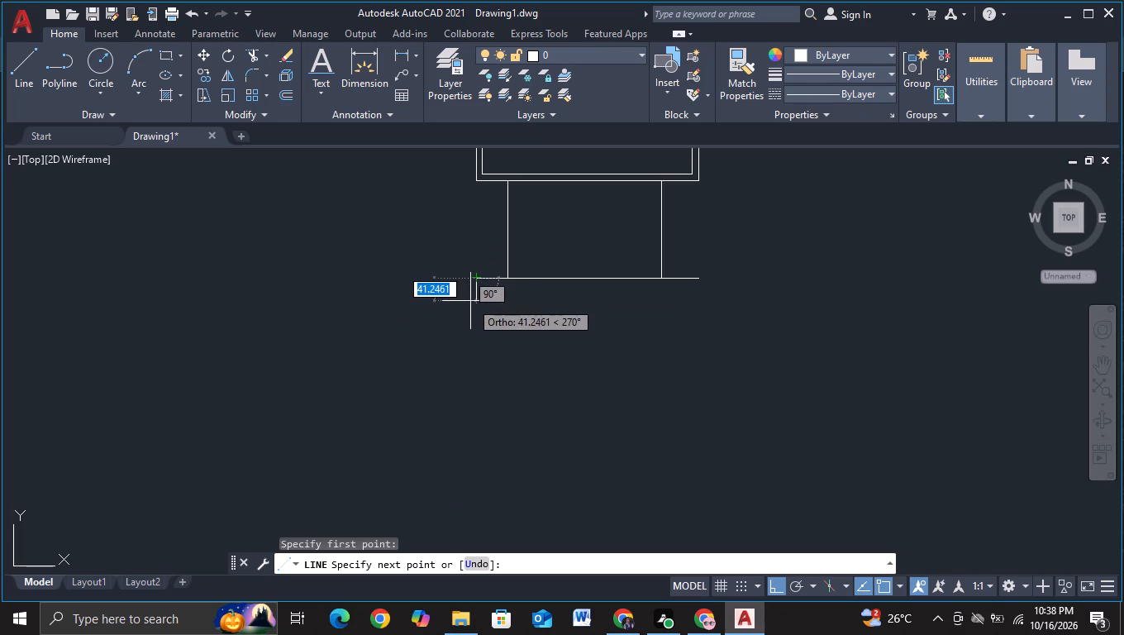
left_click(470, 301)
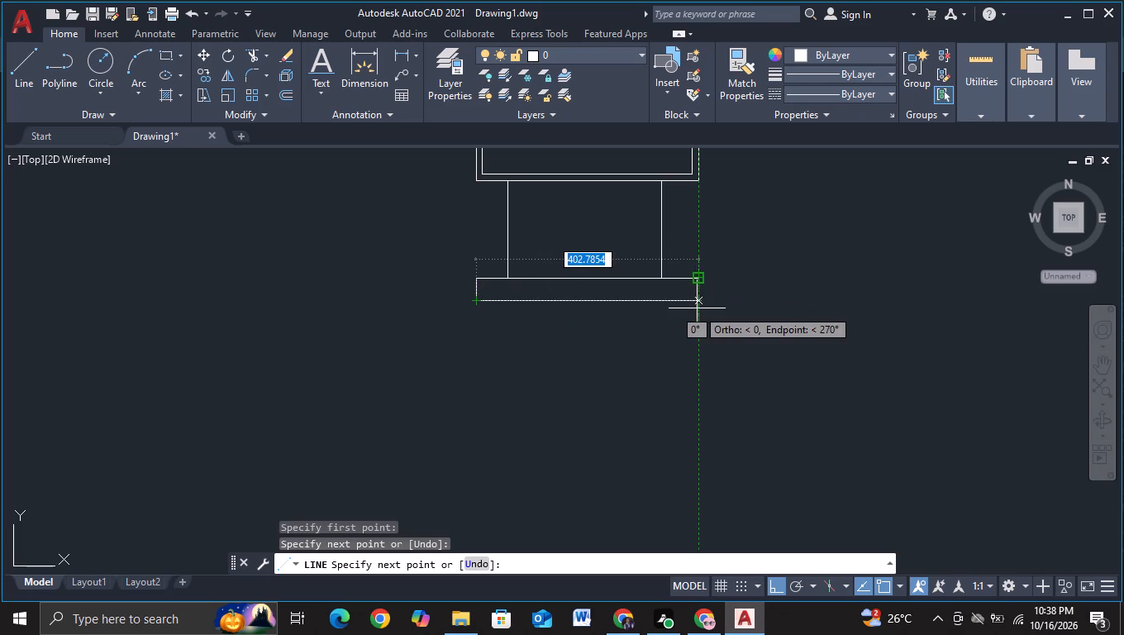
left_click(698, 301)
left_click(696, 282)
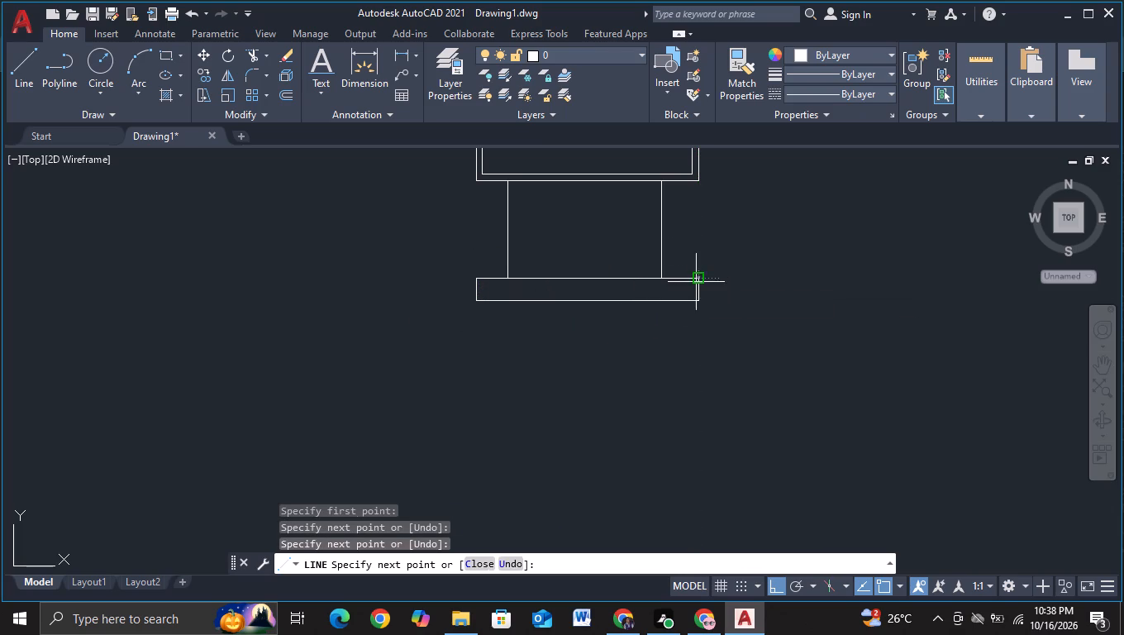
scroll(688, 360, "down", 1)
key("Escape")
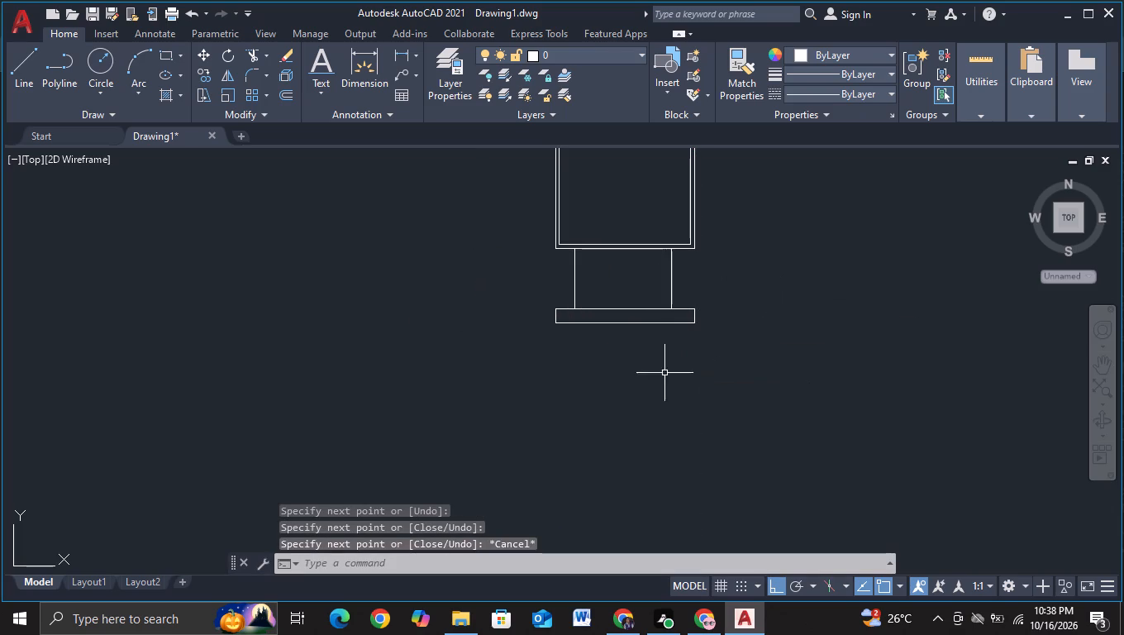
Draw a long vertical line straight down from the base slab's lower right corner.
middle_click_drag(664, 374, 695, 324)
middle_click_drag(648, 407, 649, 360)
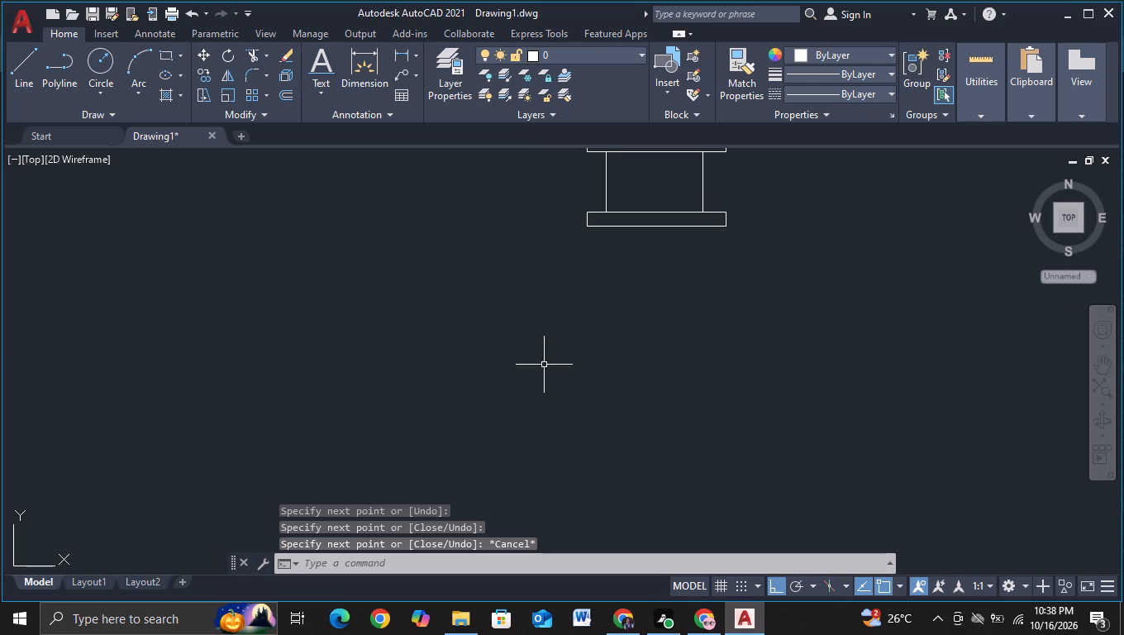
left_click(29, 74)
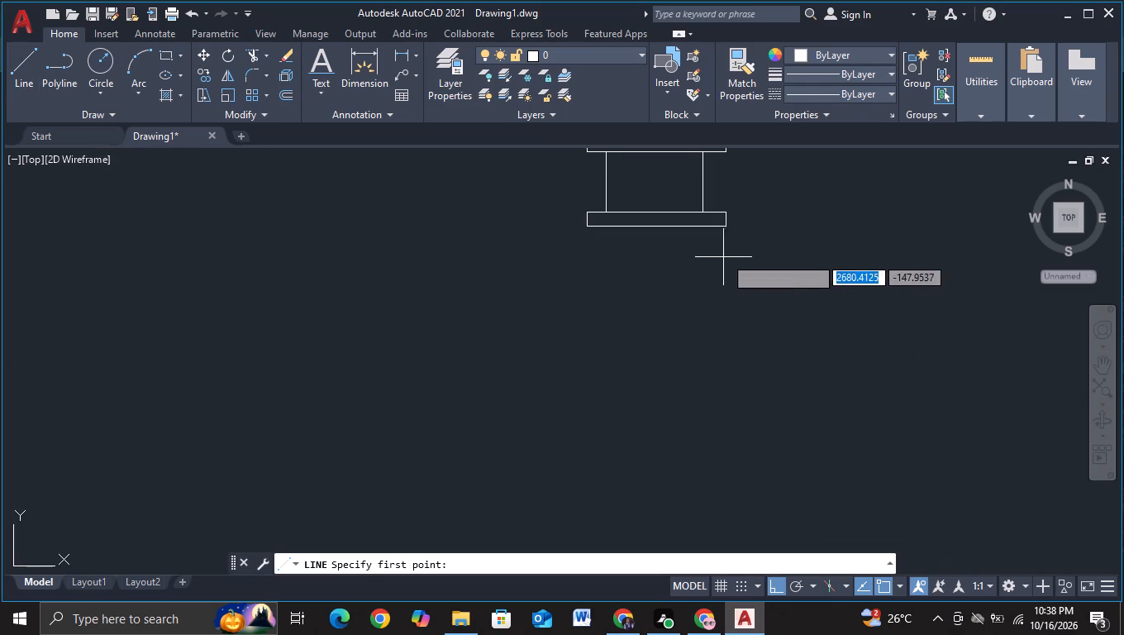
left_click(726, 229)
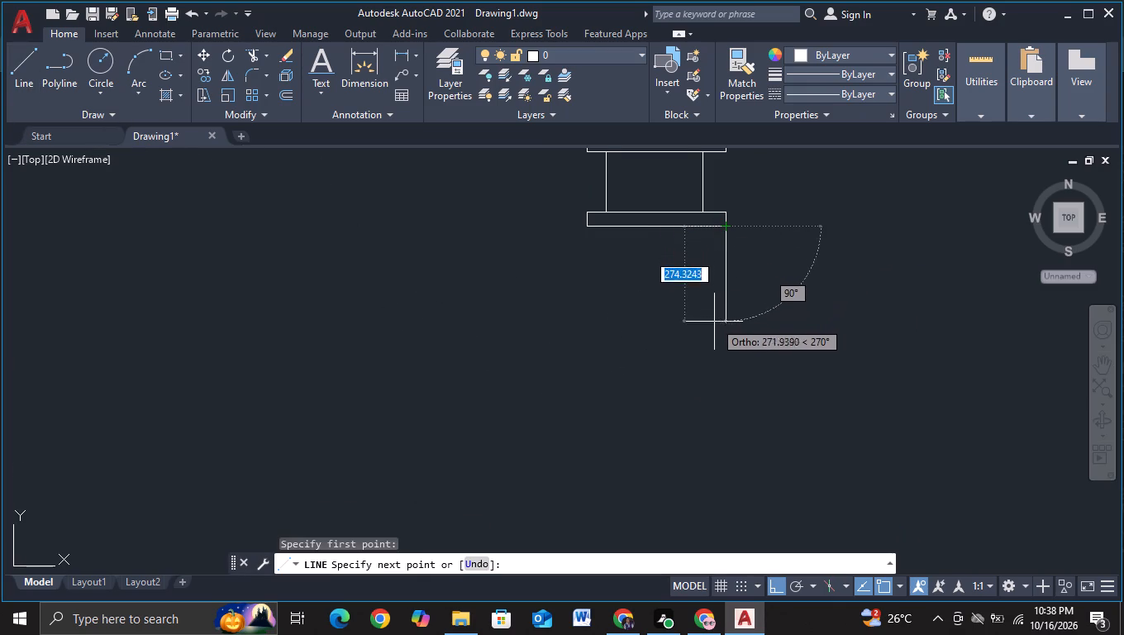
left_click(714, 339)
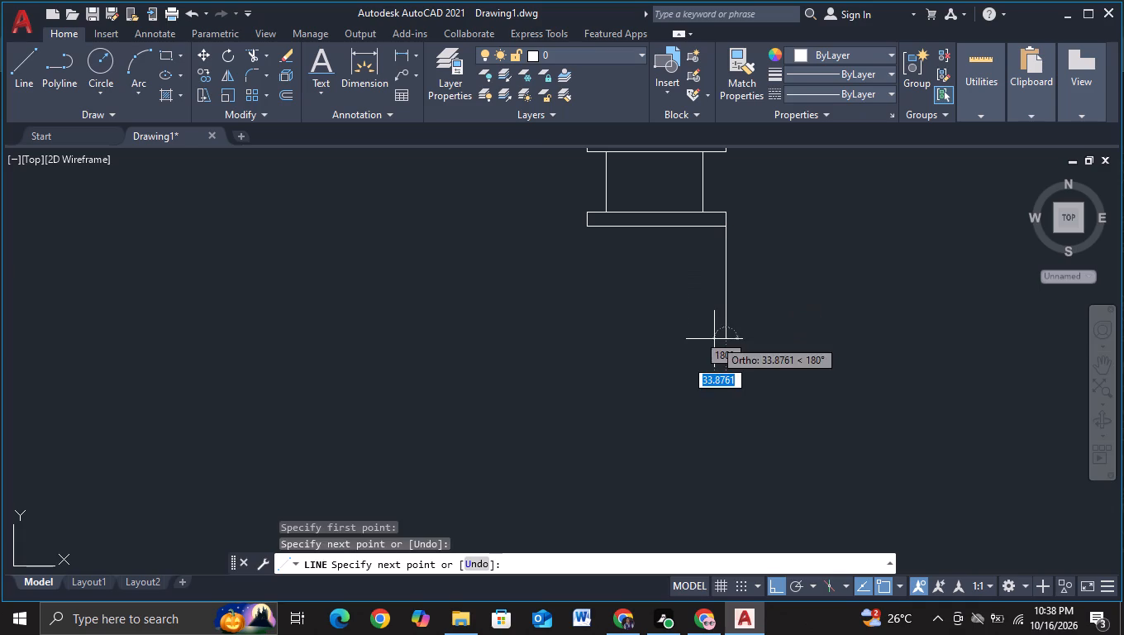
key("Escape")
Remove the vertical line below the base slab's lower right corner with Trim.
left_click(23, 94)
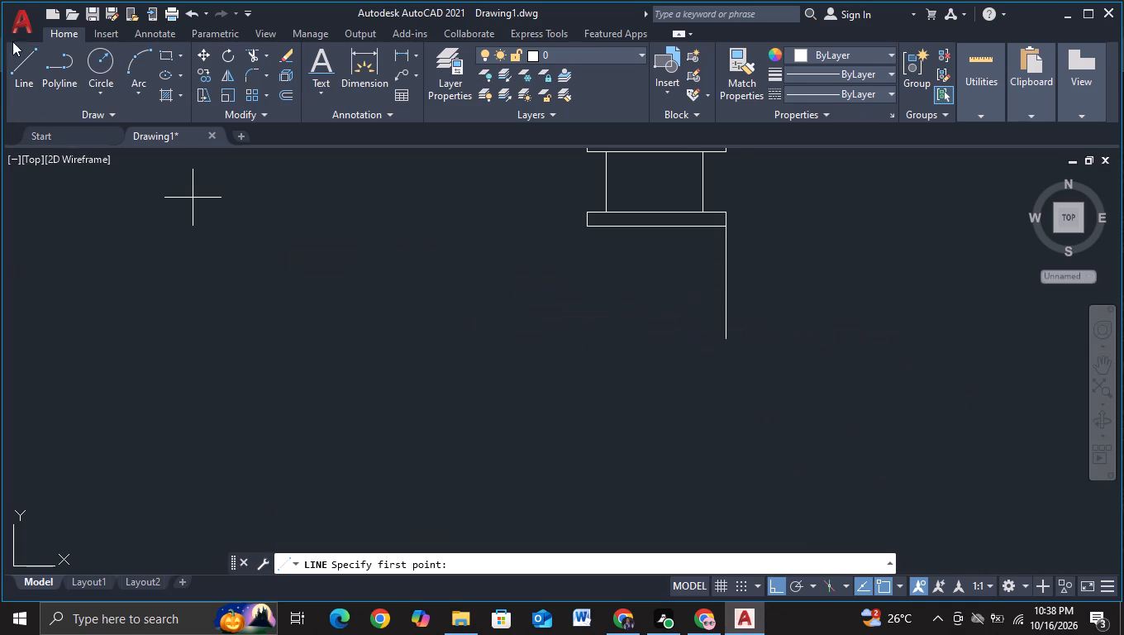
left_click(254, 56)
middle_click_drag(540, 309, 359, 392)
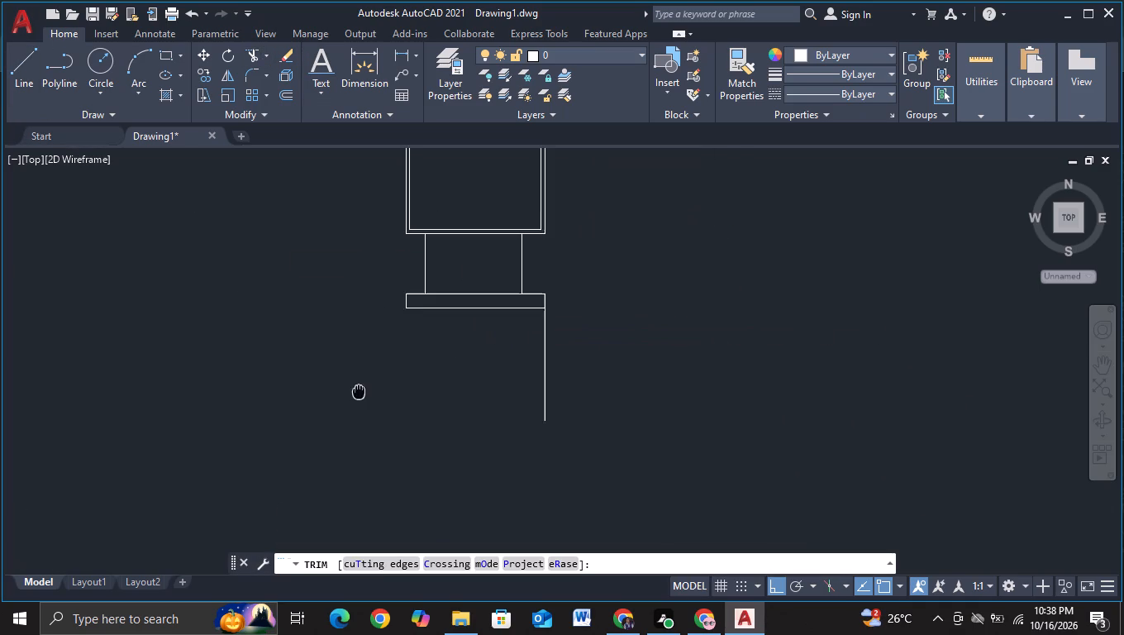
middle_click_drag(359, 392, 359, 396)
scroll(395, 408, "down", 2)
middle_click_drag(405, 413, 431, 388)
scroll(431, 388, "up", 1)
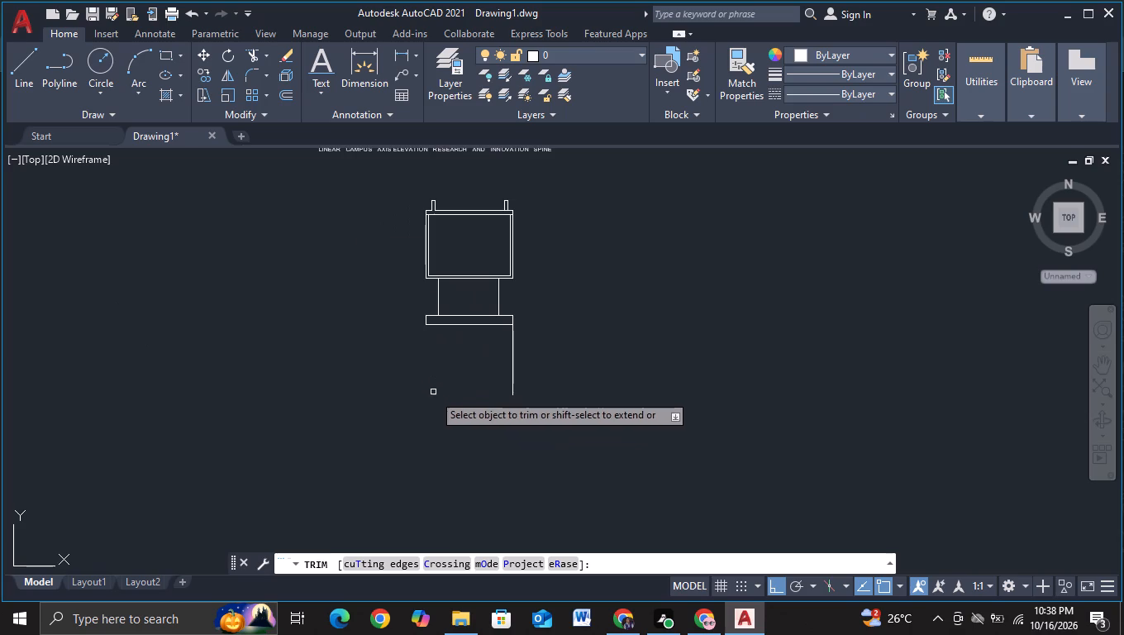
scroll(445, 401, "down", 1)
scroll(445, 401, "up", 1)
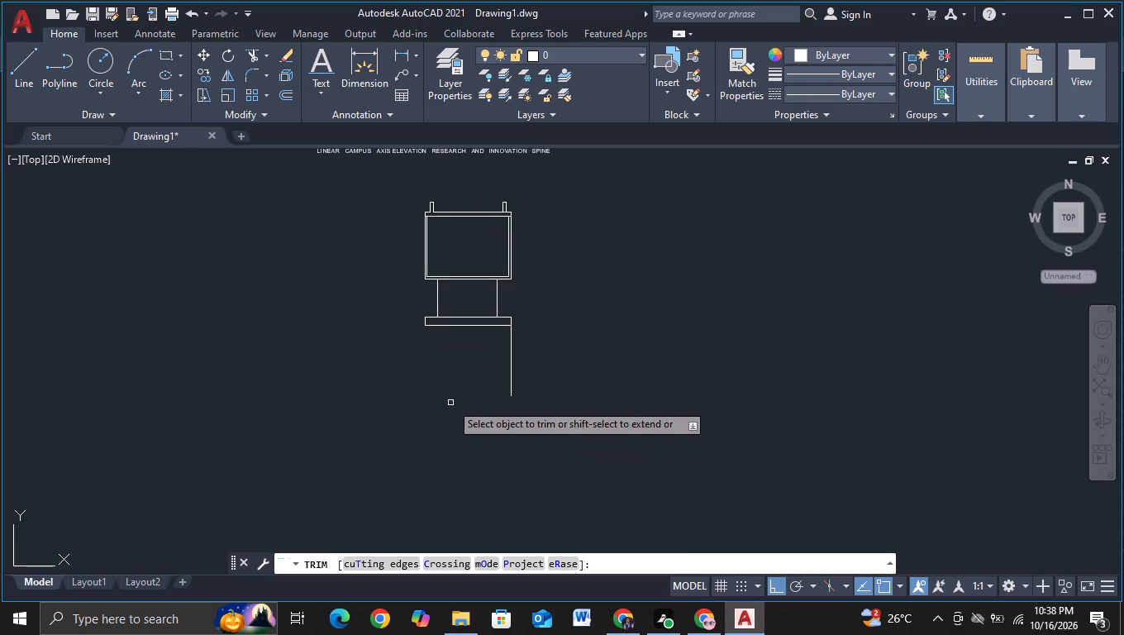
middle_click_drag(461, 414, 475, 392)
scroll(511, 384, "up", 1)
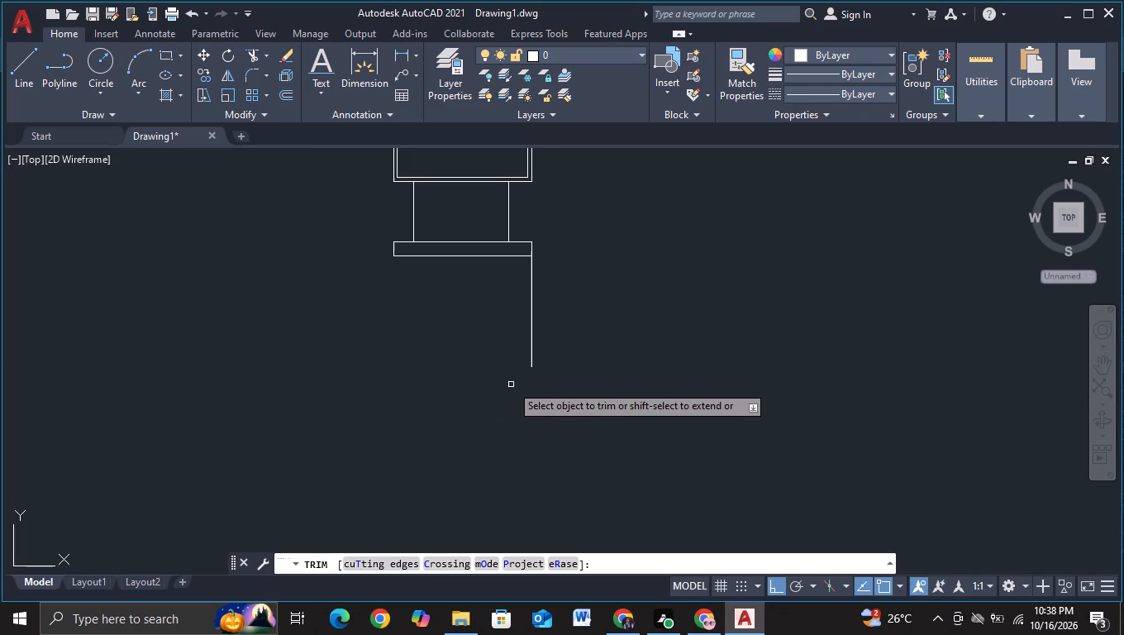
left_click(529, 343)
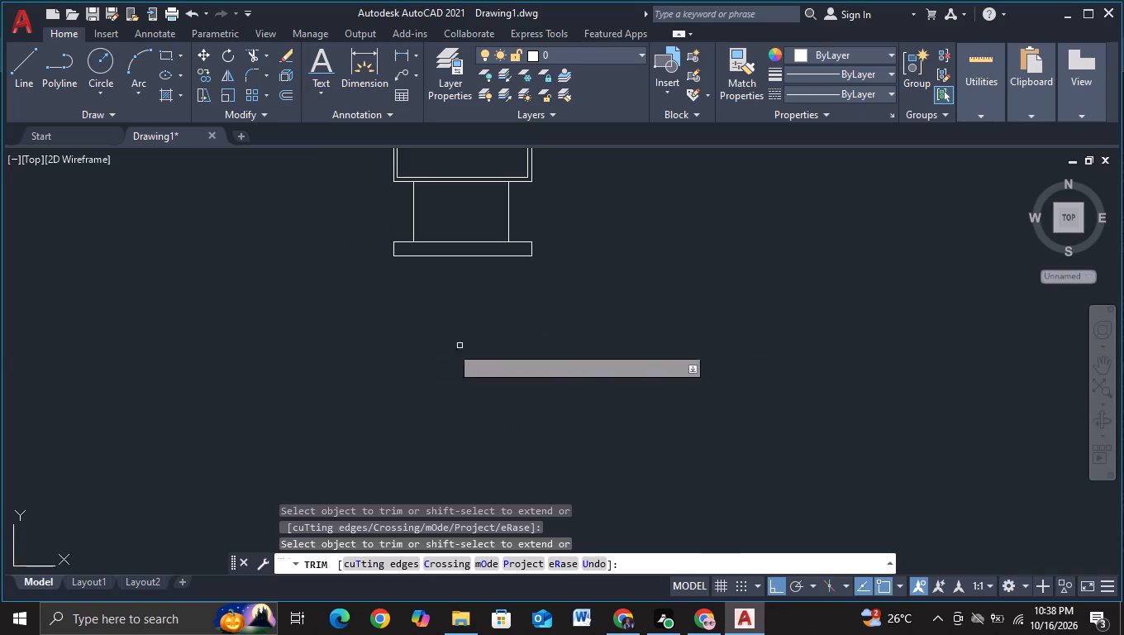
Draw a vertical line about 200 units down from the base slab's lower right corner and a horizontal line about 403 units left from its end.
left_click(26, 77)
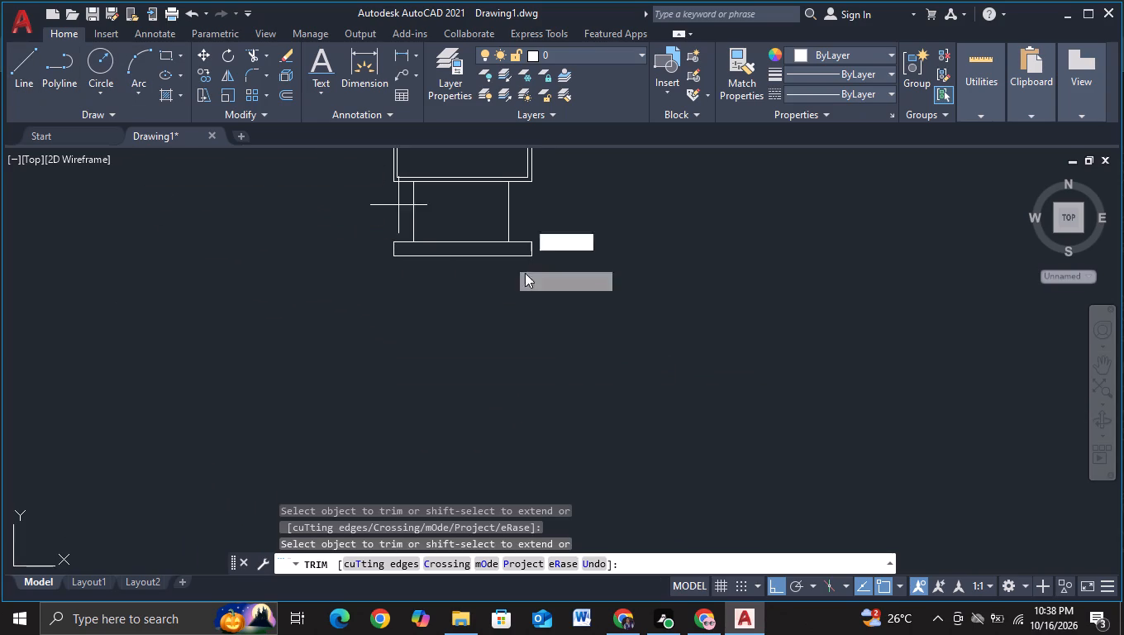
left_click(530, 258)
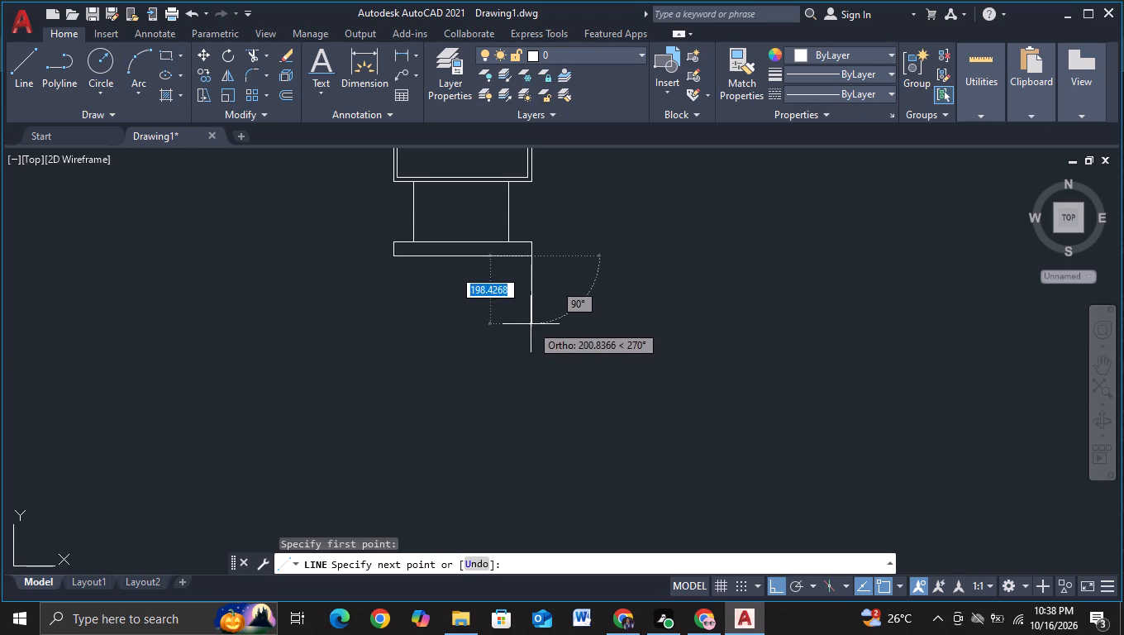
left_click(531, 324)
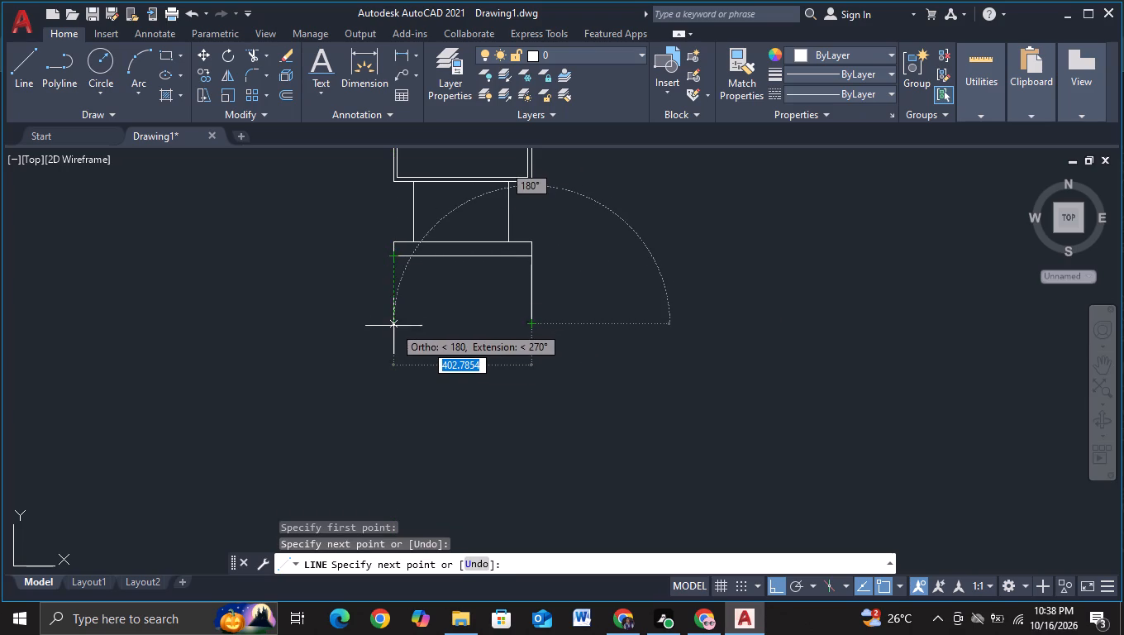
left_click(393, 326)
Close the lower slab beneath that horizontal line with two sides and an underside, about 30 units deep and 404 units wide.
scroll(393, 338, "up", 2)
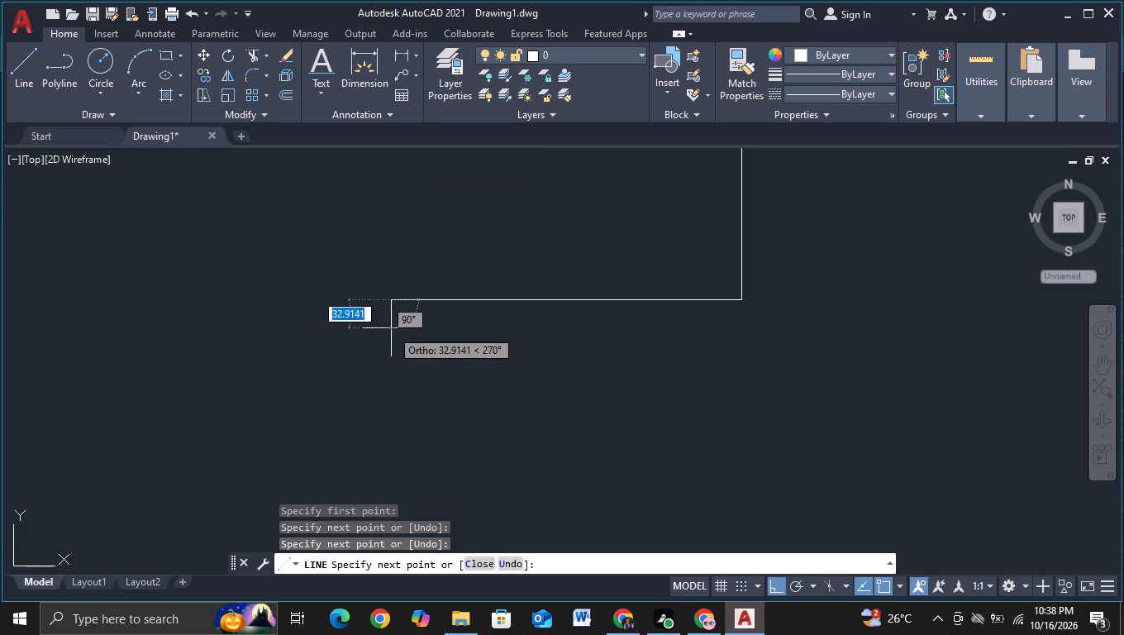
left_click_drag(391, 325, 402, 327)
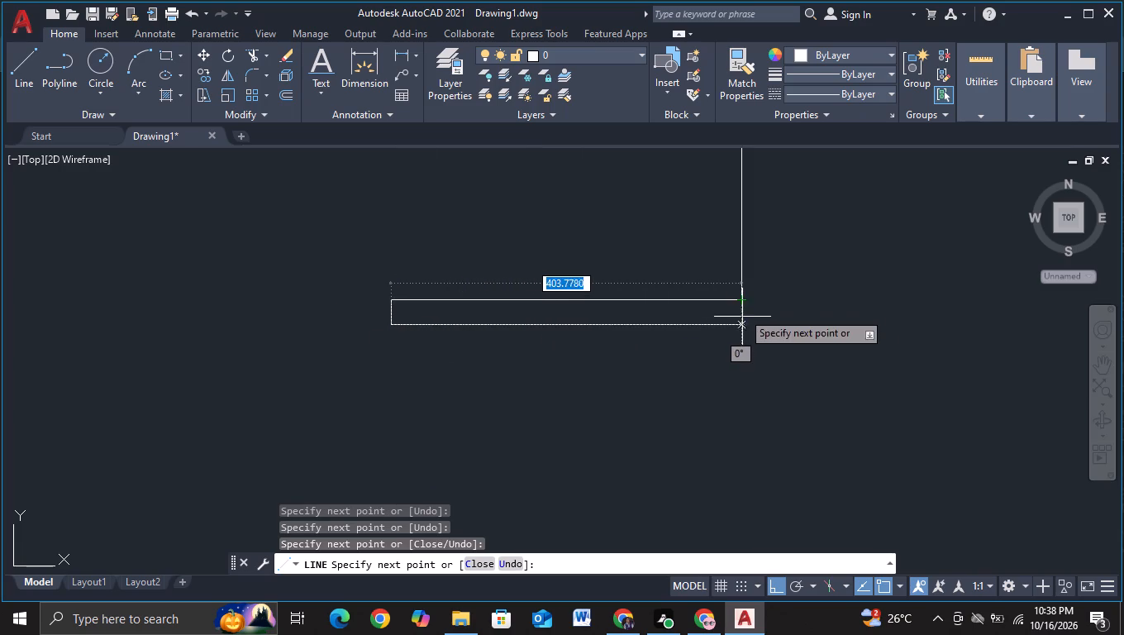
left_click(741, 327)
left_click(742, 308)
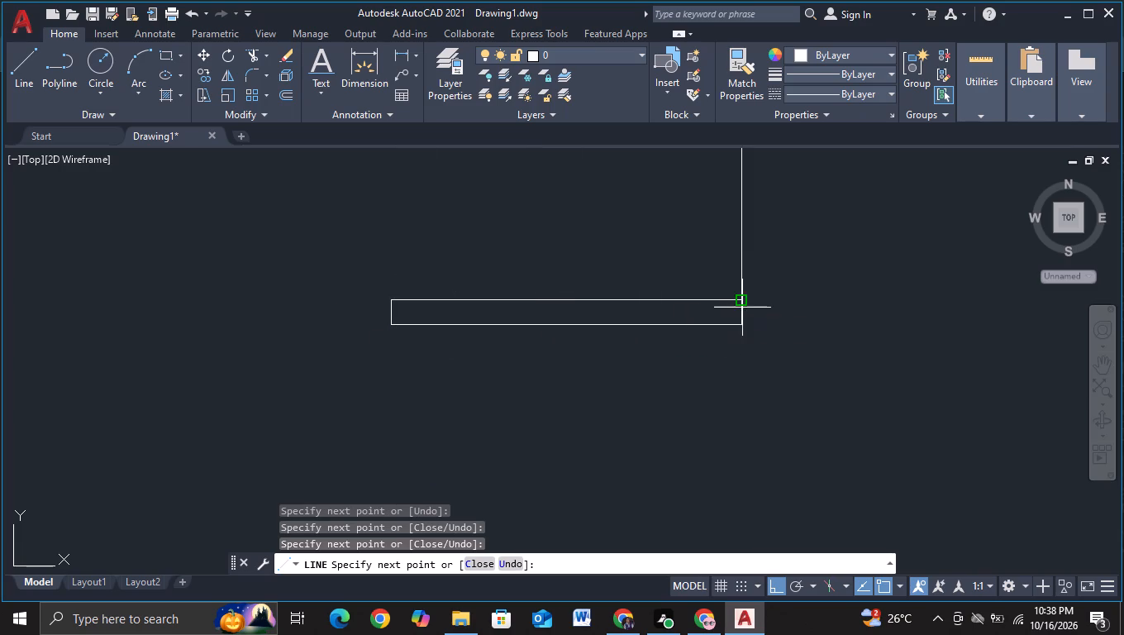
key("Escape")
Draw a vertical line between the two slabs, set in from their left ends, starting inside the lower slab and ending inside the base slab.
left_click(31, 87)
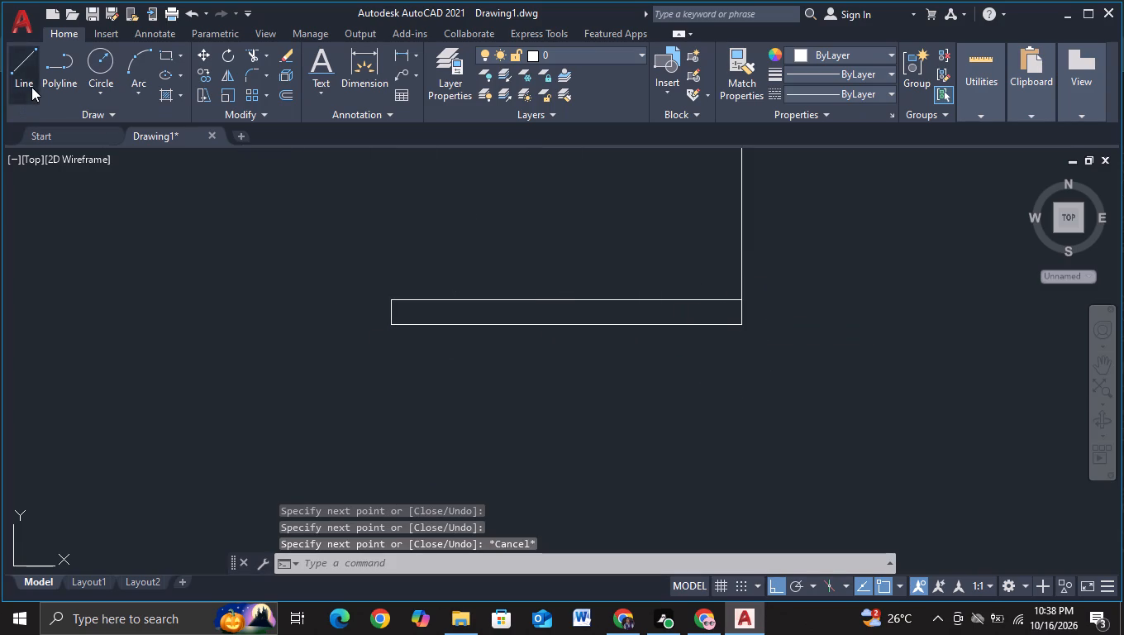
scroll(420, 320, "down", 1)
middle_click_drag(504, 404, 530, 344)
scroll(496, 369, "up", 1)
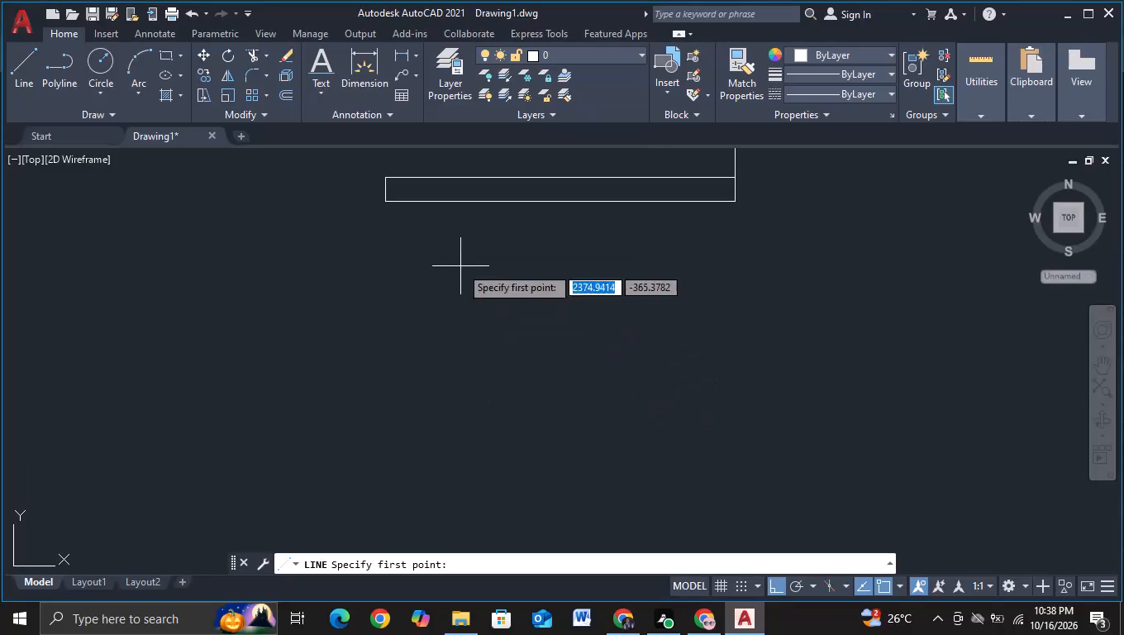
scroll(433, 193, "up", 2)
left_click(422, 196)
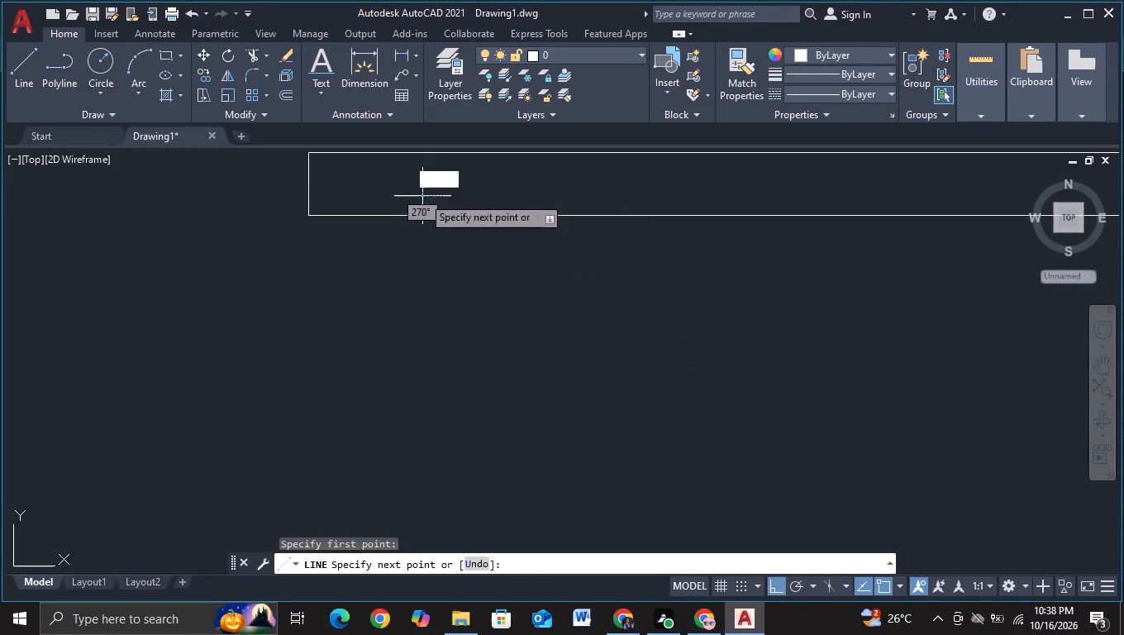
scroll(422, 356, "down", 1)
middle_click_drag(422, 356, 438, 286)
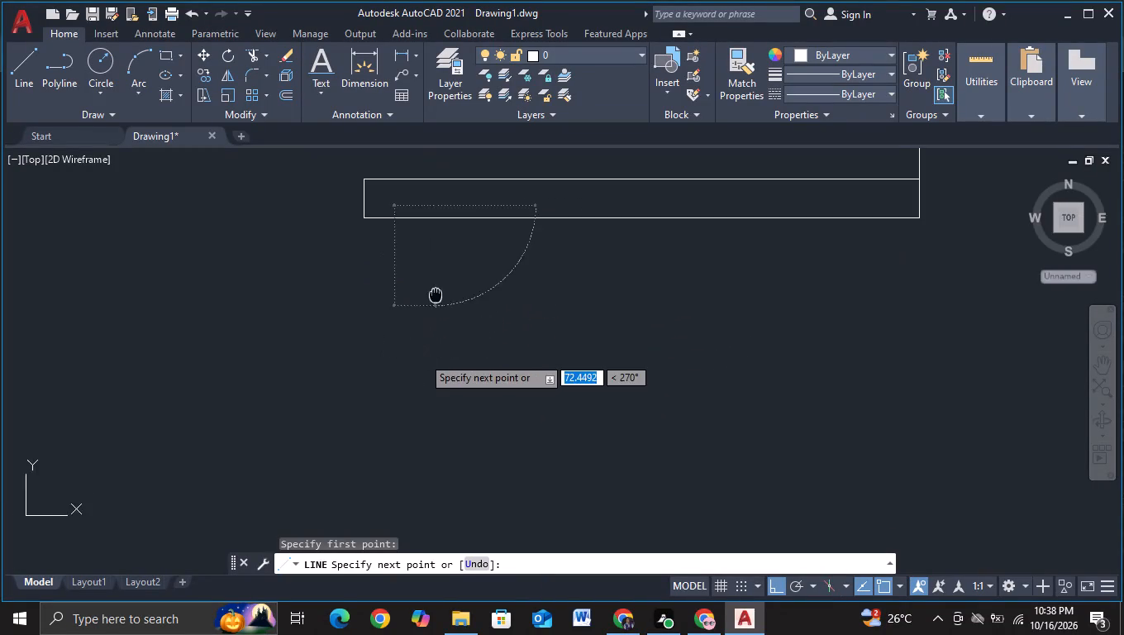
scroll(440, 294, "down", 1)
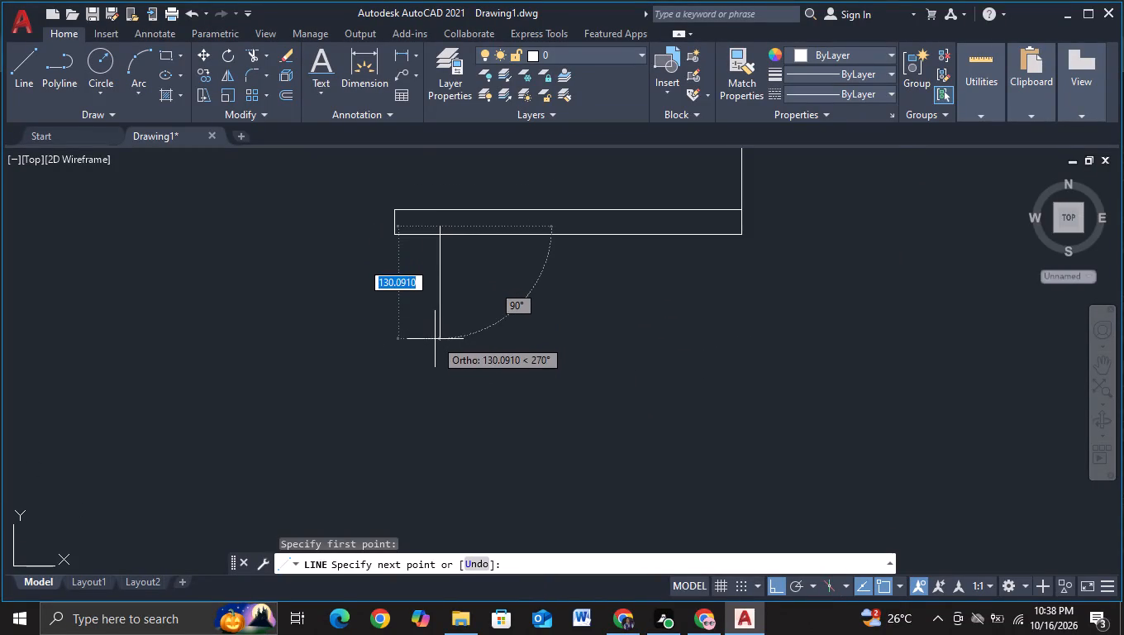
middle_click_drag(435, 339, 441, 394)
scroll(441, 394, "down", 2)
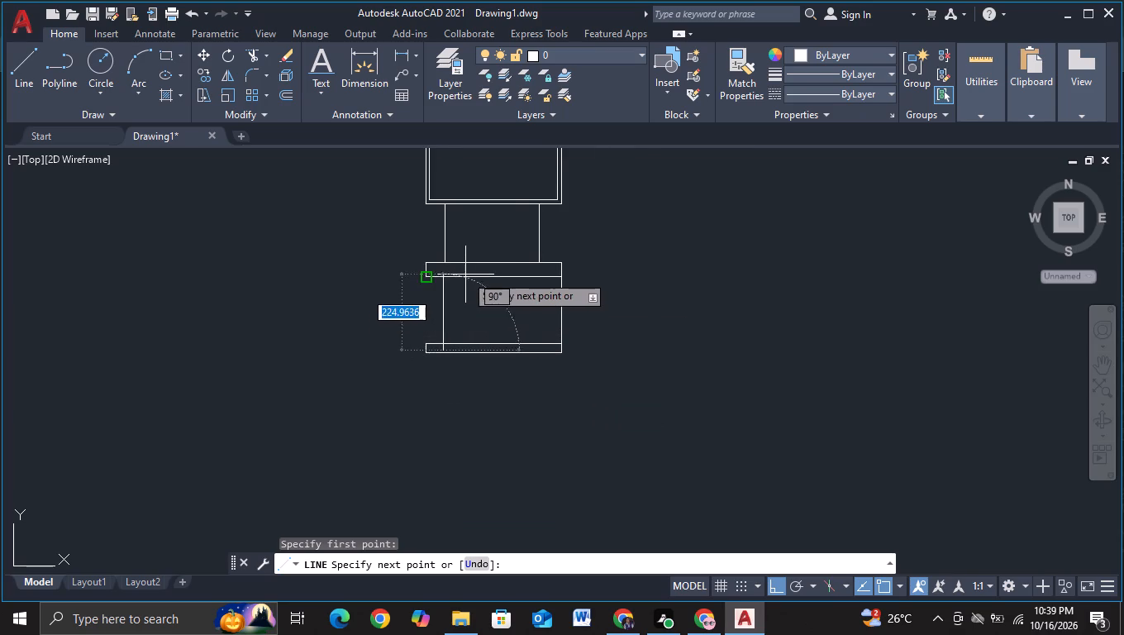
scroll(465, 275, "up", 4)
left_click(412, 251)
key("Escape")
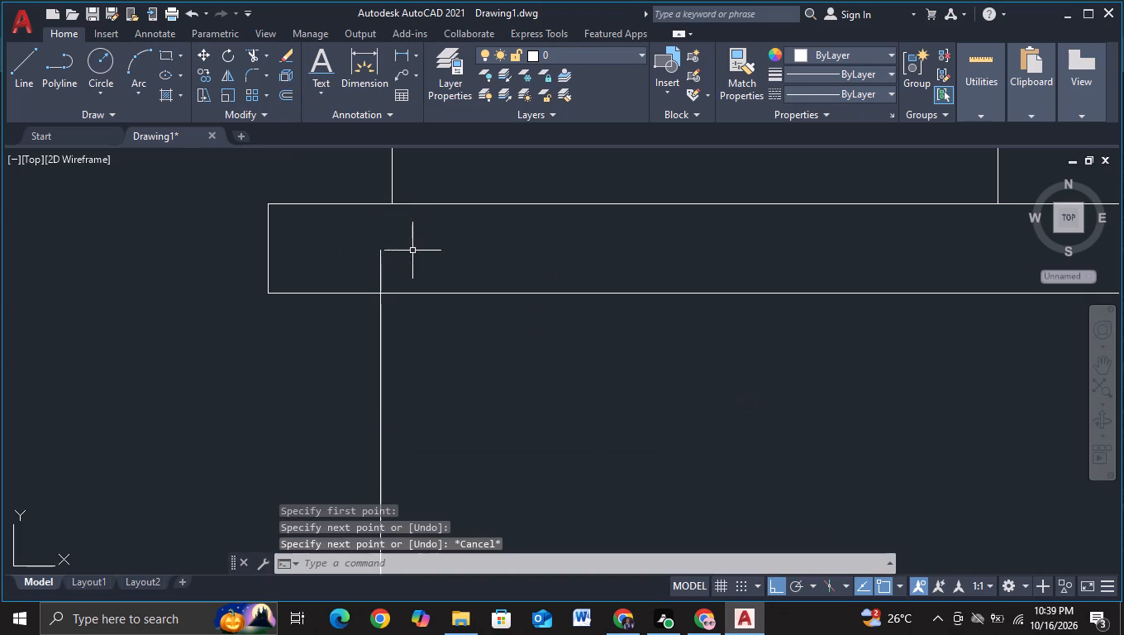
Trim the inset vertical line's two ends that overshoot into the base slab and the lower slab.
left_click(256, 57)
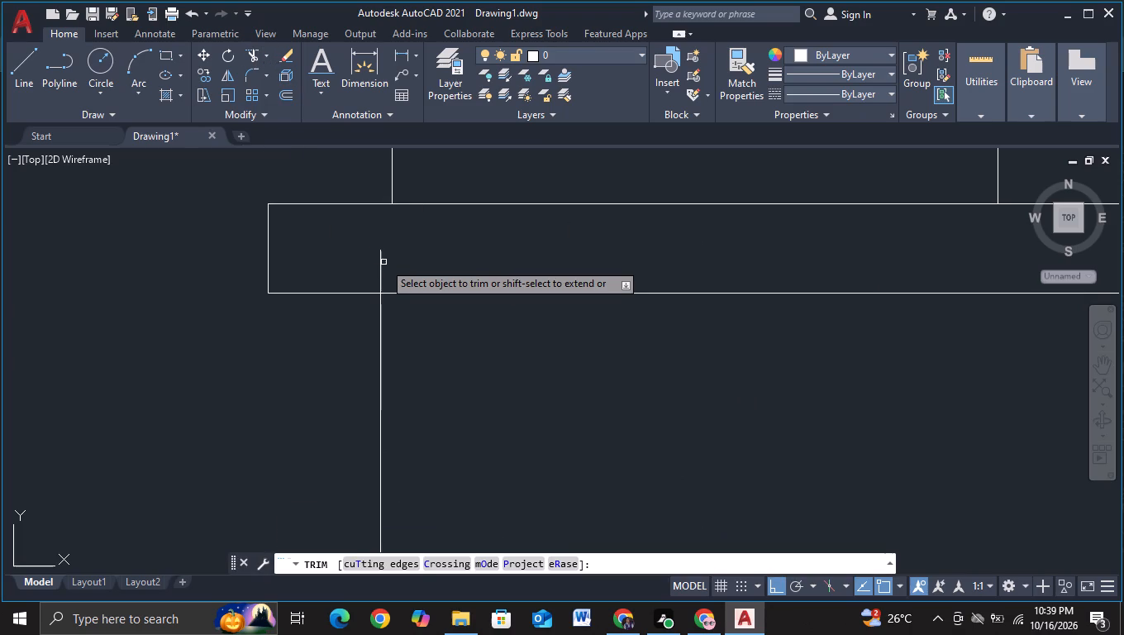
left_click(379, 264)
scroll(471, 461, "down", 2)
middle_click_drag(474, 463, 477, 322)
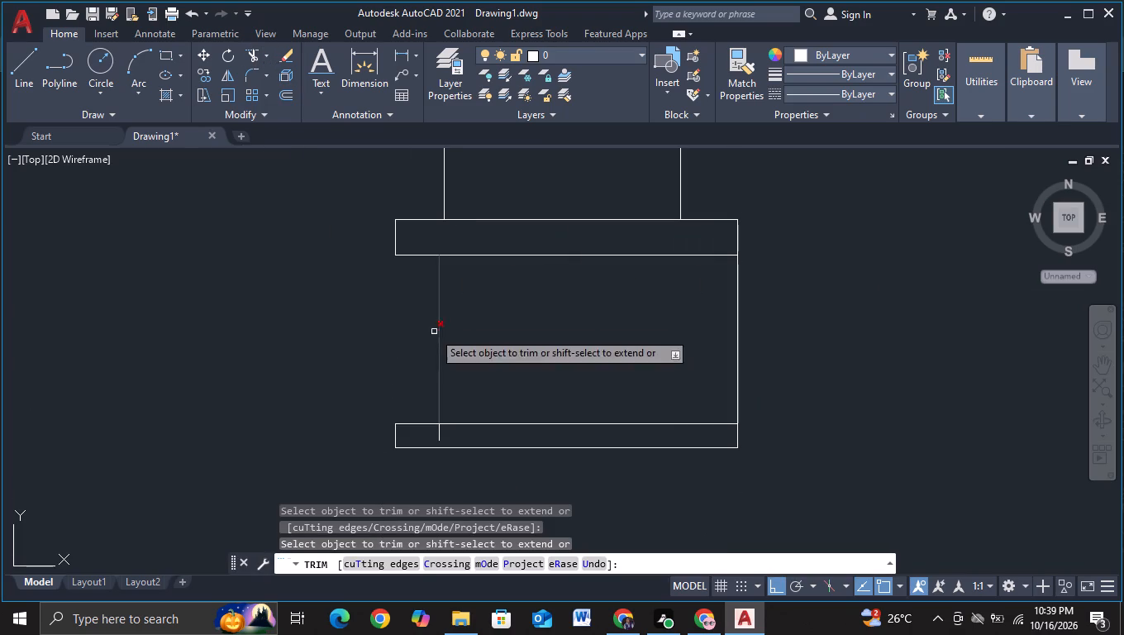
left_click(437, 438)
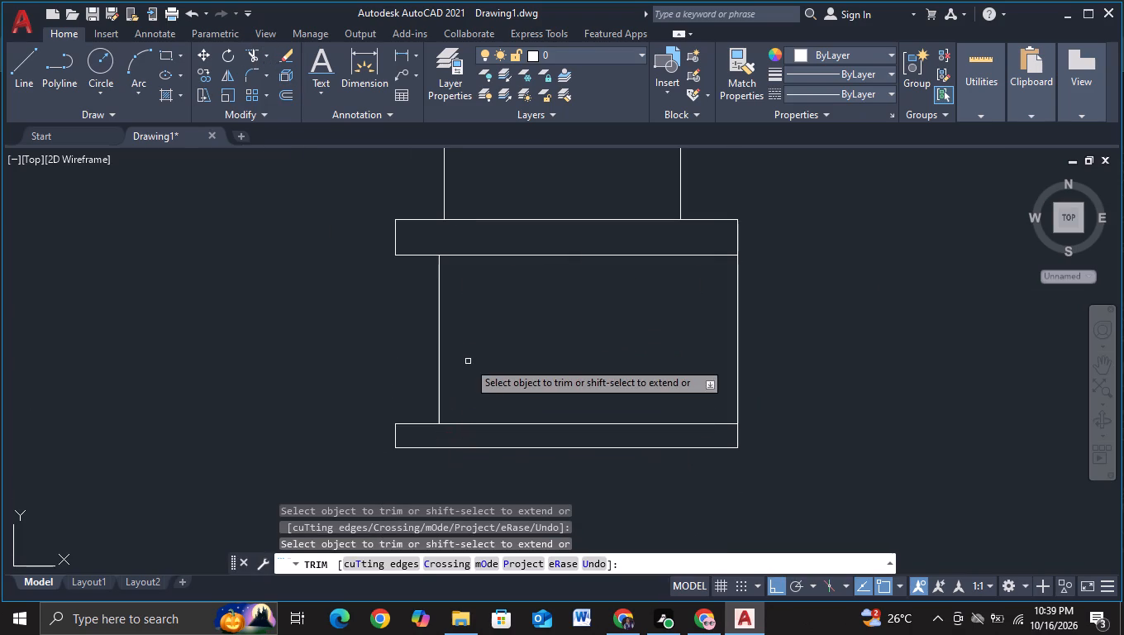
middle_click_drag(470, 360, 470, 333)
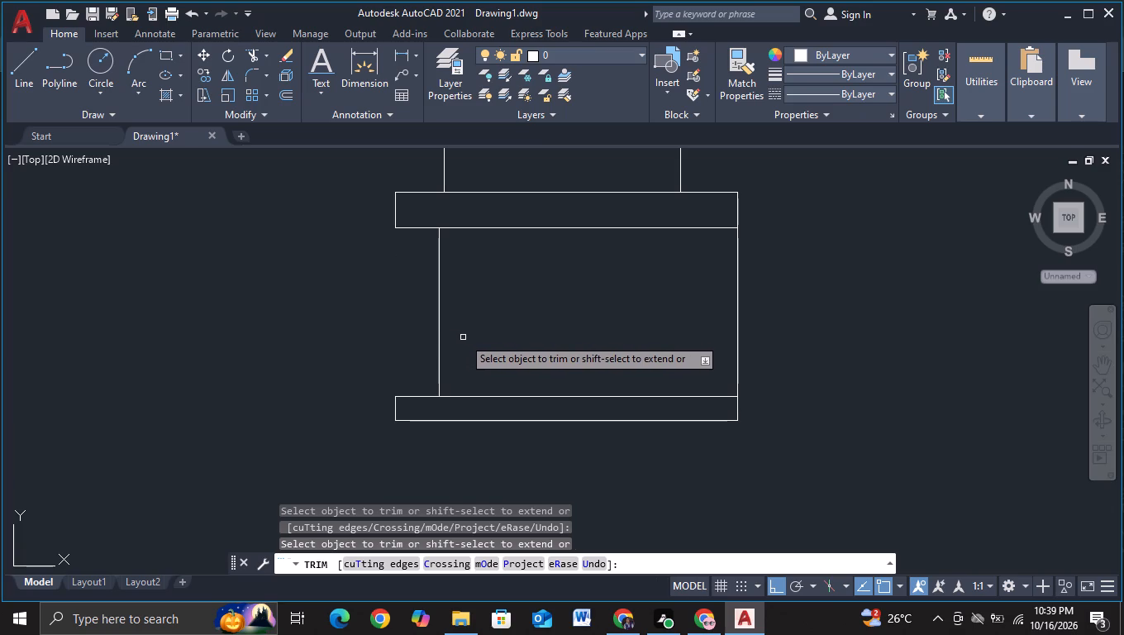
key("Escape")
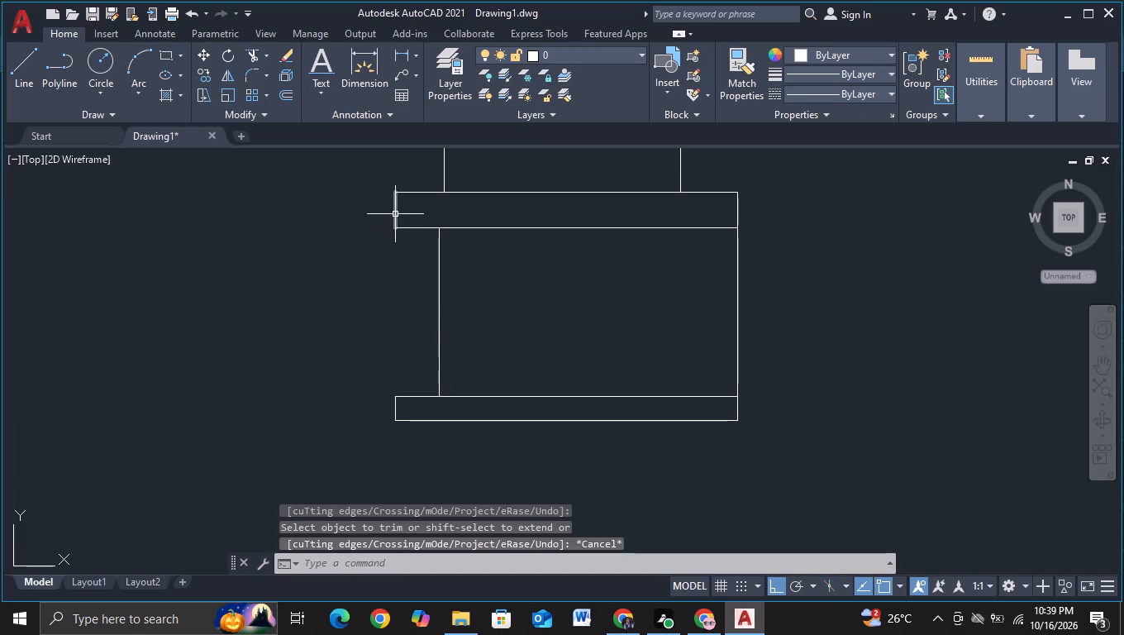
Move the base slab's left end line horizontally outward to the left by about 95 units.
left_click(395, 214)
key("m")
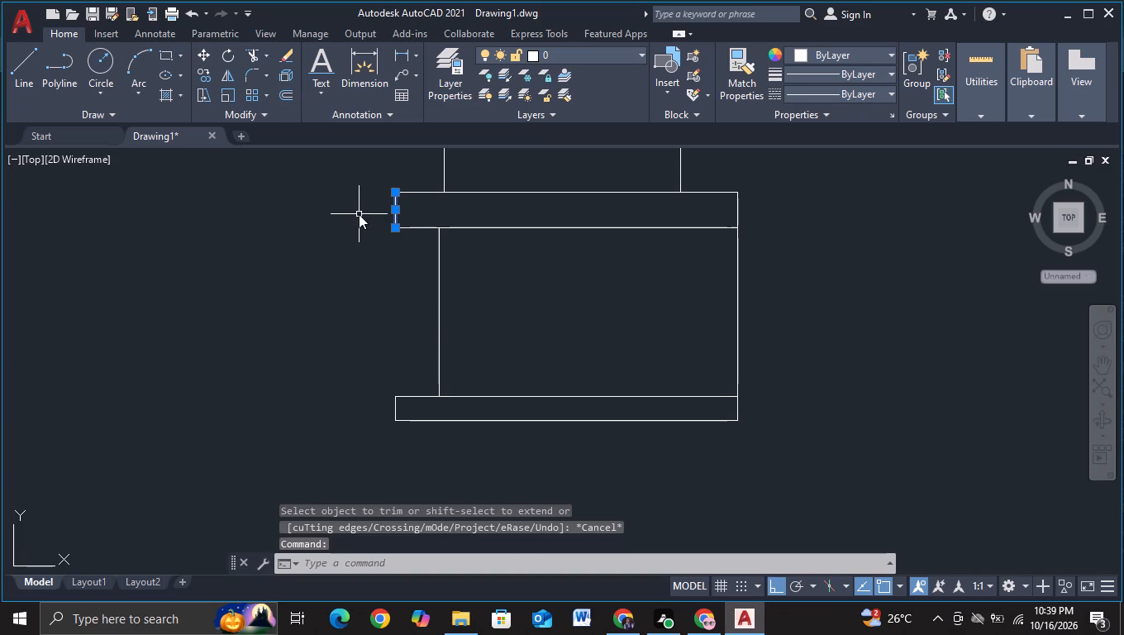
left_click(441, 251)
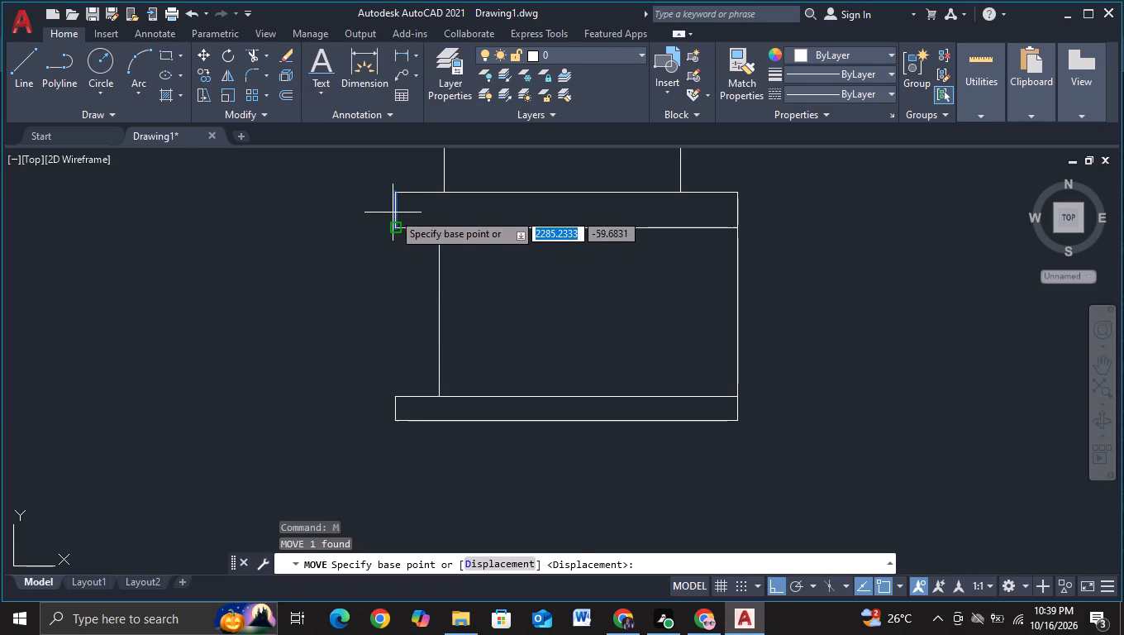
left_click(393, 212)
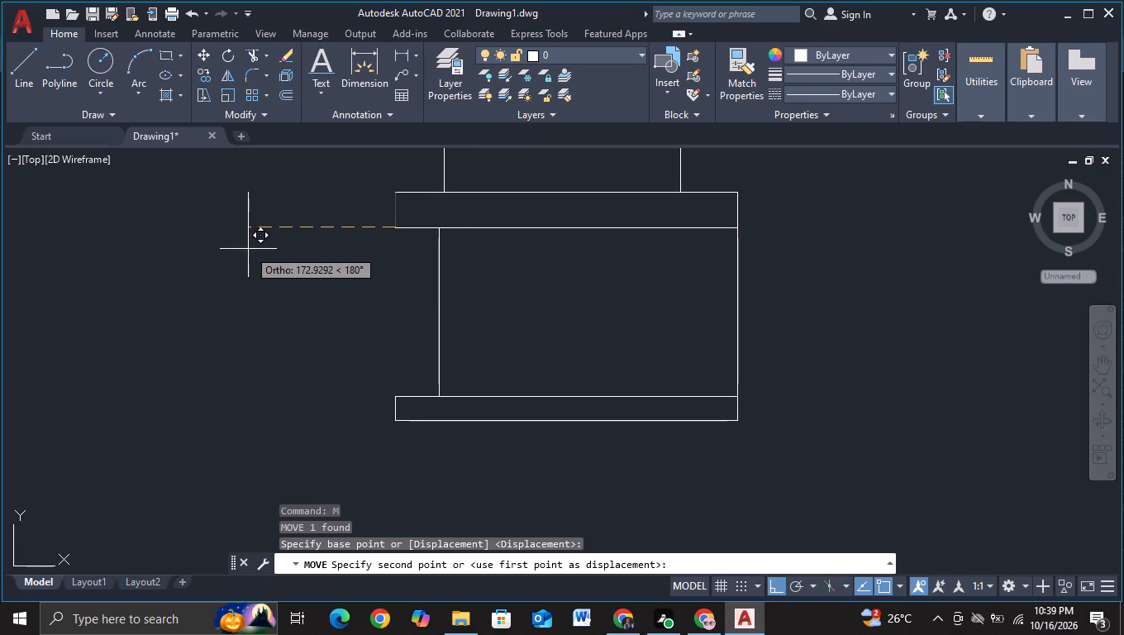
left_click(313, 275)
Move the lower slab's left end line outward to the left so it aligns vertically with the base slab's moved end line.
left_click(397, 411)
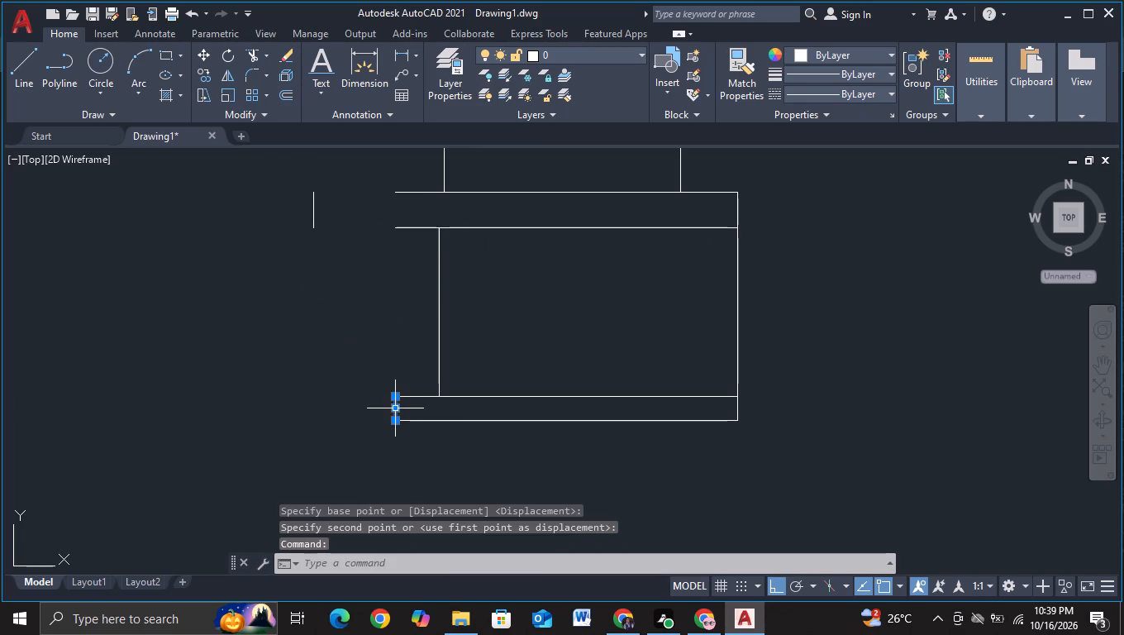
key("m")
left_click(437, 450)
left_click(398, 414)
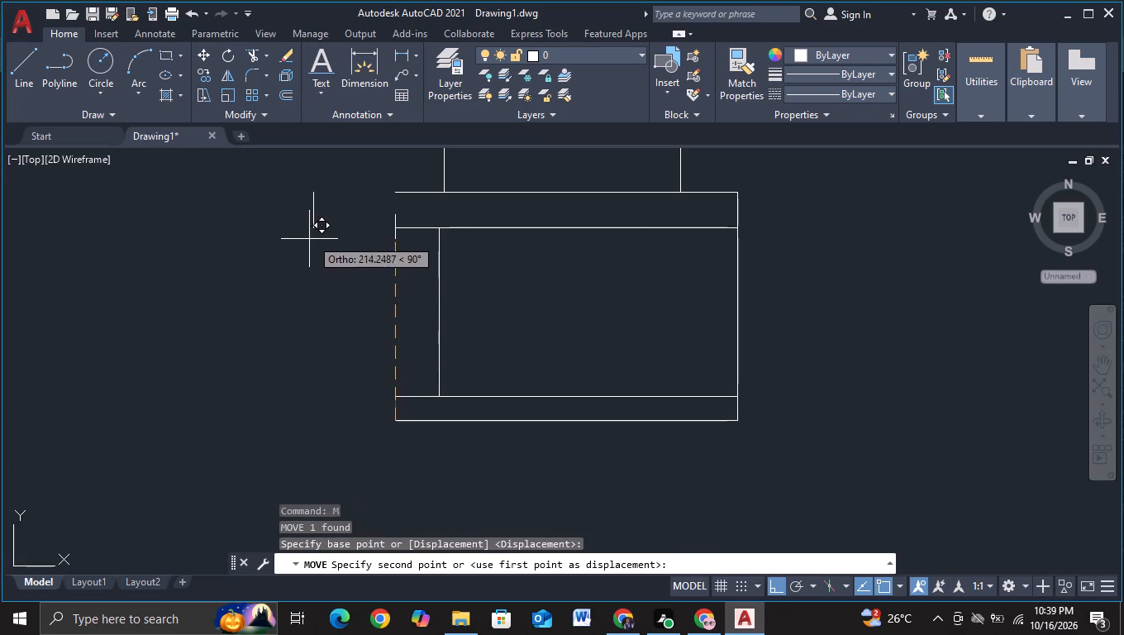
left_click(320, 456)
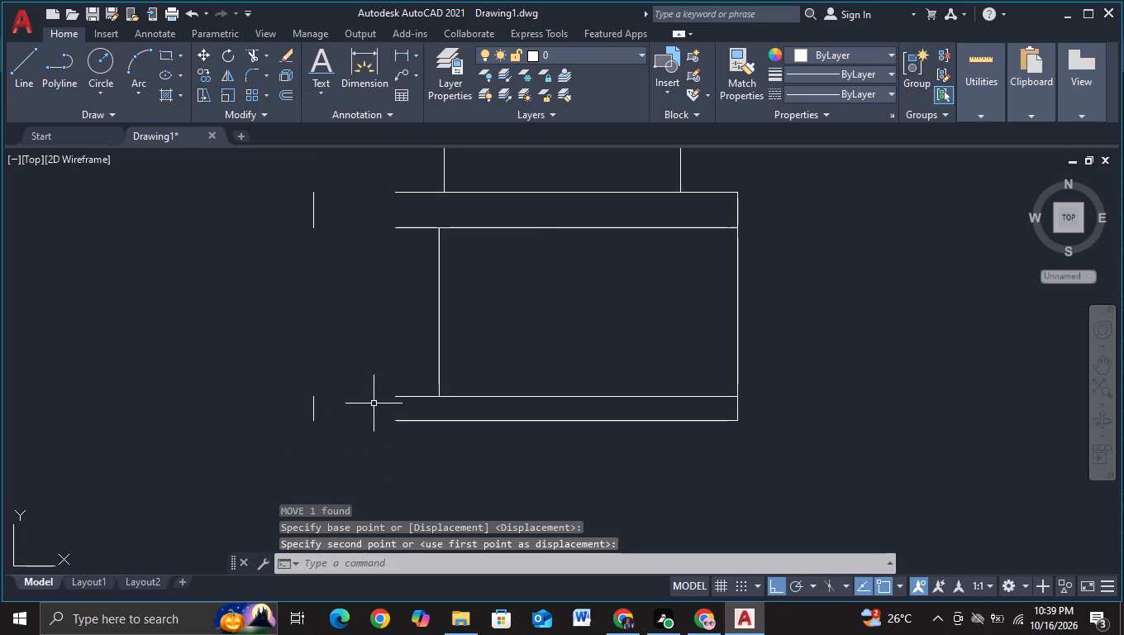
Extend the top and bottom edges of both slabs left to meet their moved end lines.
key("e")
left_click(426, 509)
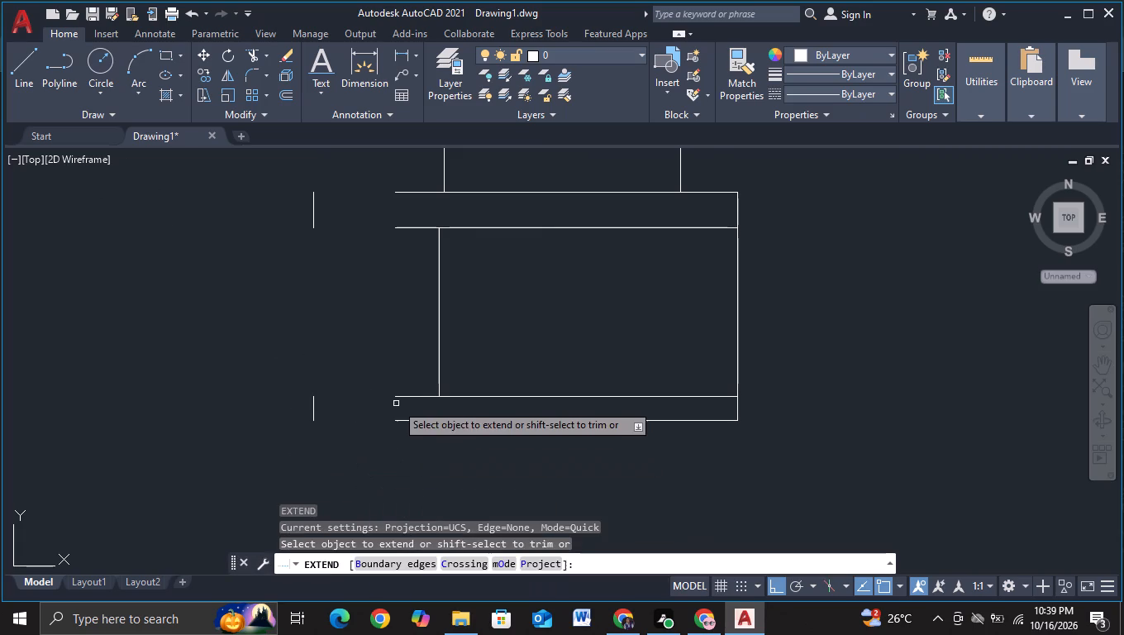
left_click(393, 399)
left_click(397, 422)
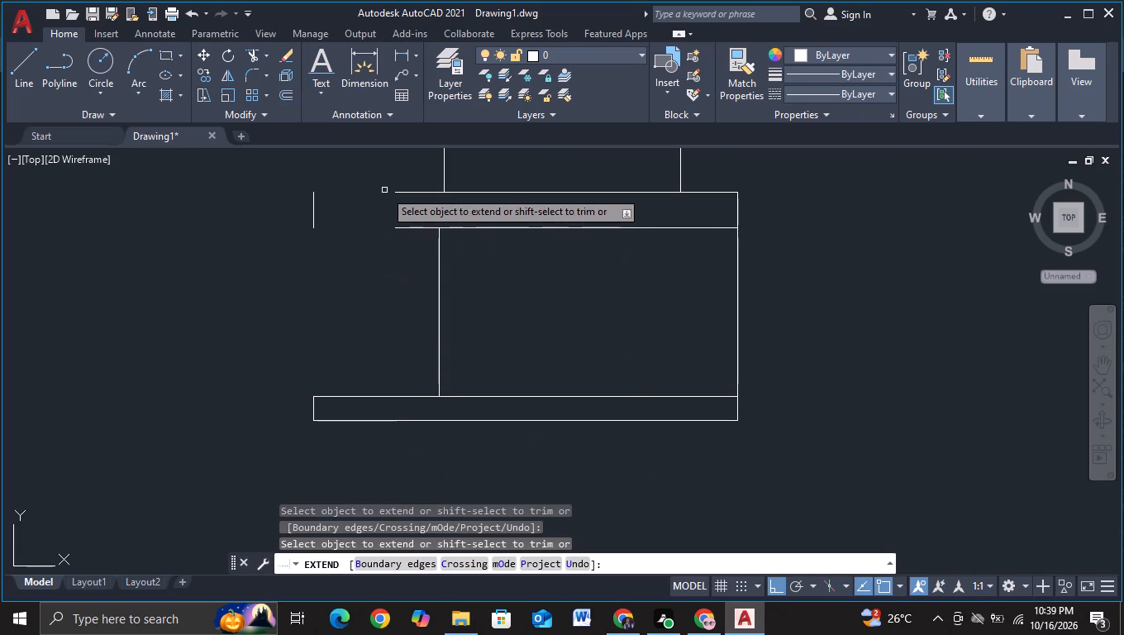
left_click(395, 194)
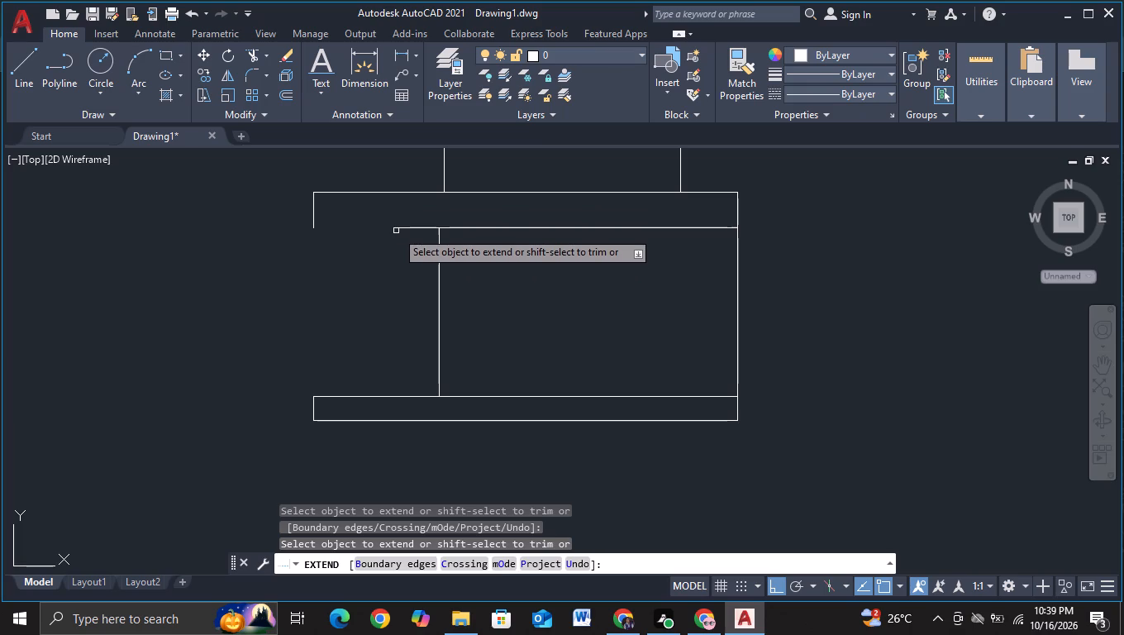
left_click(396, 231)
key("Escape")
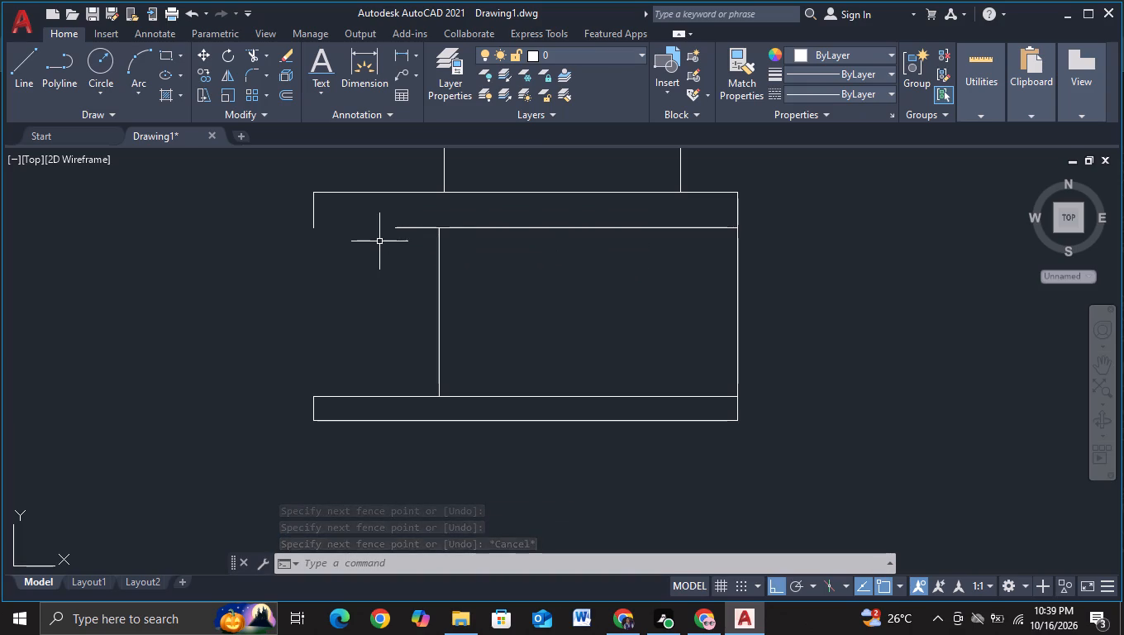
key("e")
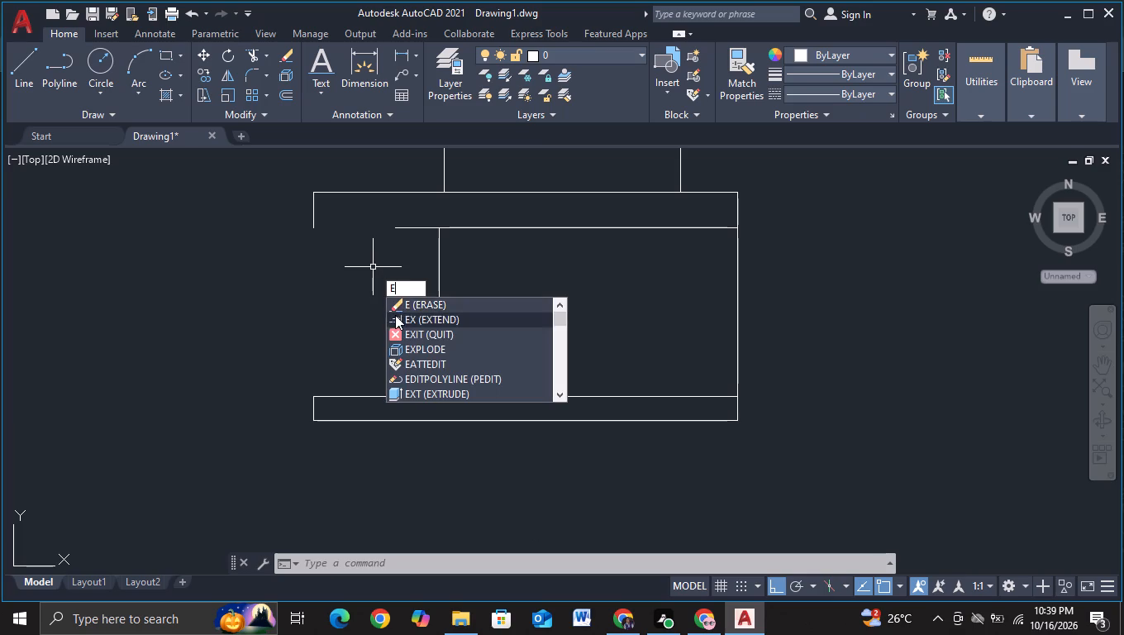
left_click(399, 313)
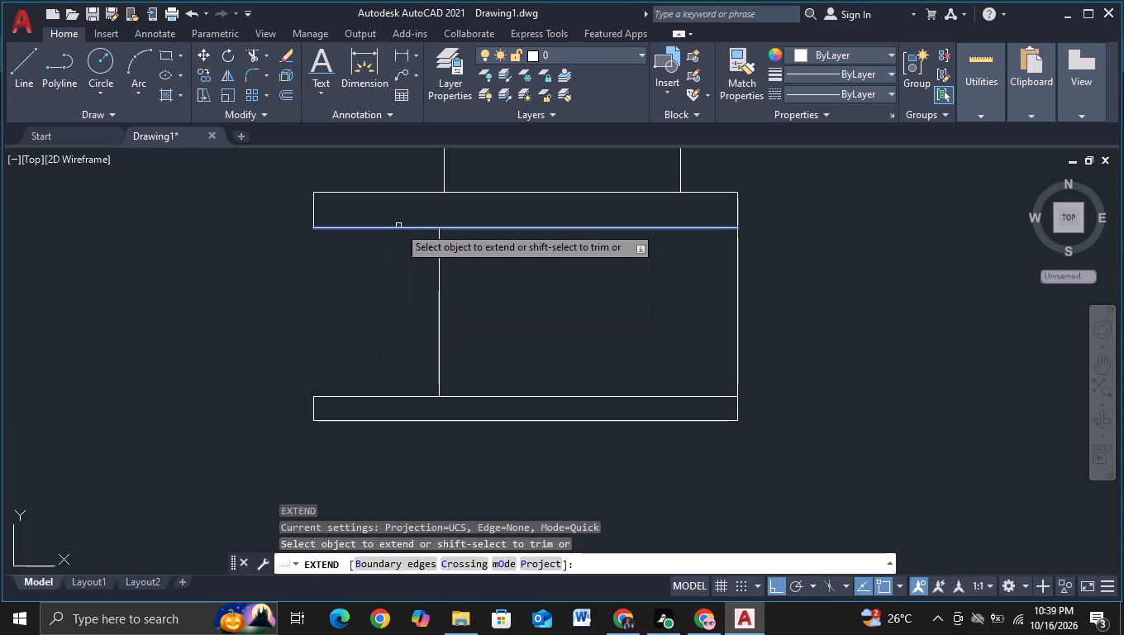
left_click(398, 226)
scroll(416, 213, "down", 2)
scroll(554, 316, "down", 1)
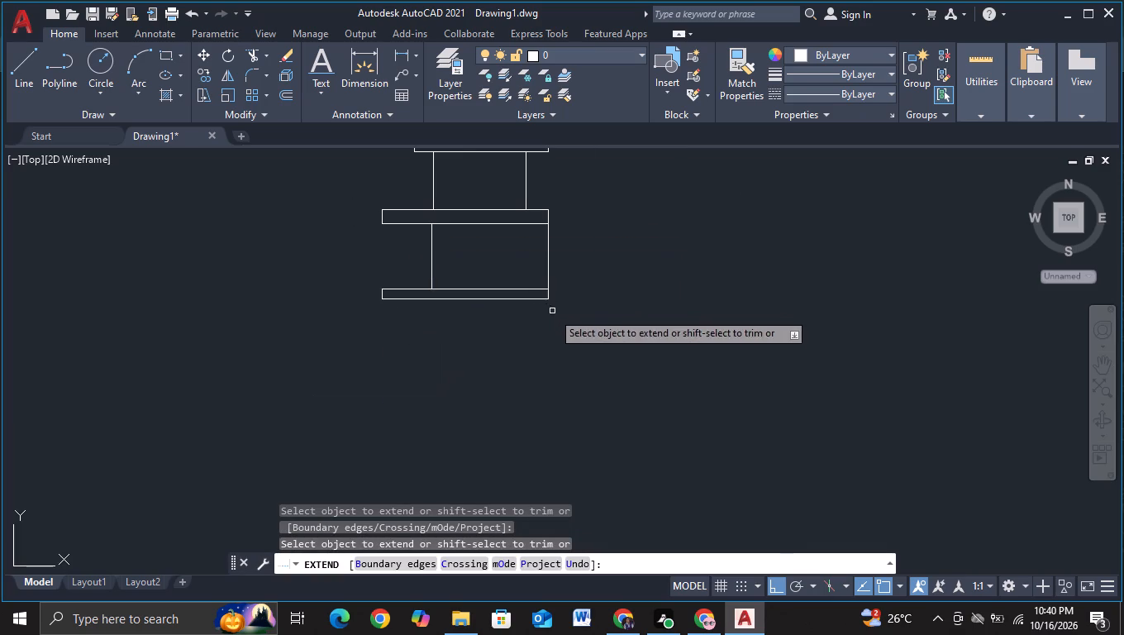
middle_click_drag(566, 353, 528, 426)
key("Escape")
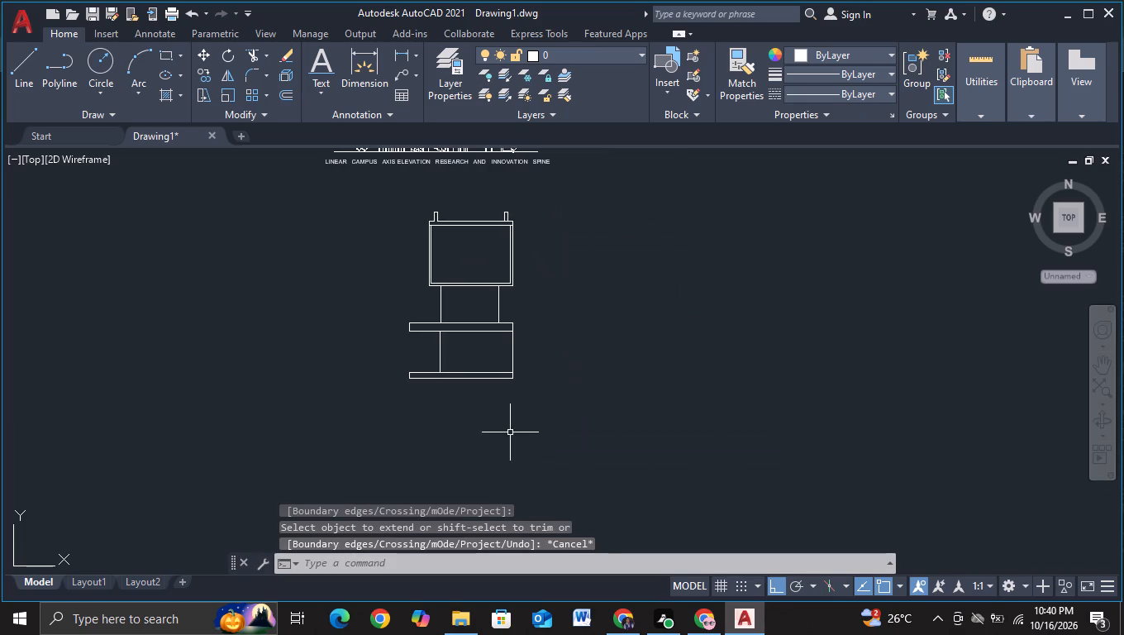
scroll(502, 362, "up", 1)
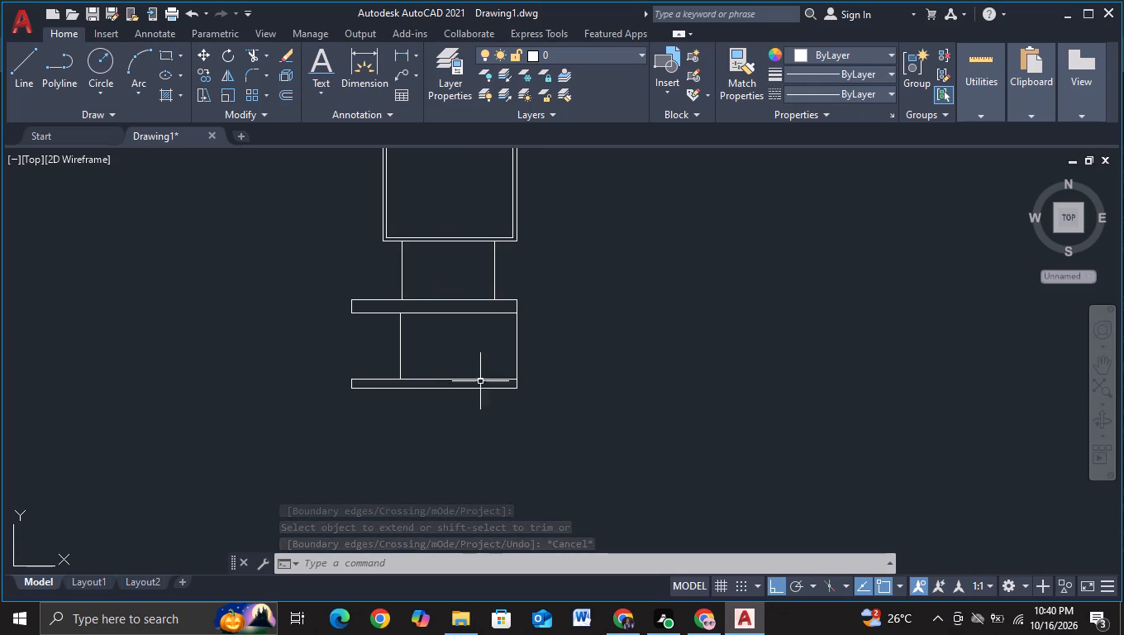
Move the inset vertical line between the base slab and the lower slab horizontally left by about 80 units.
middle_click_drag(472, 358, 480, 328)
scroll(469, 337, "up", 1)
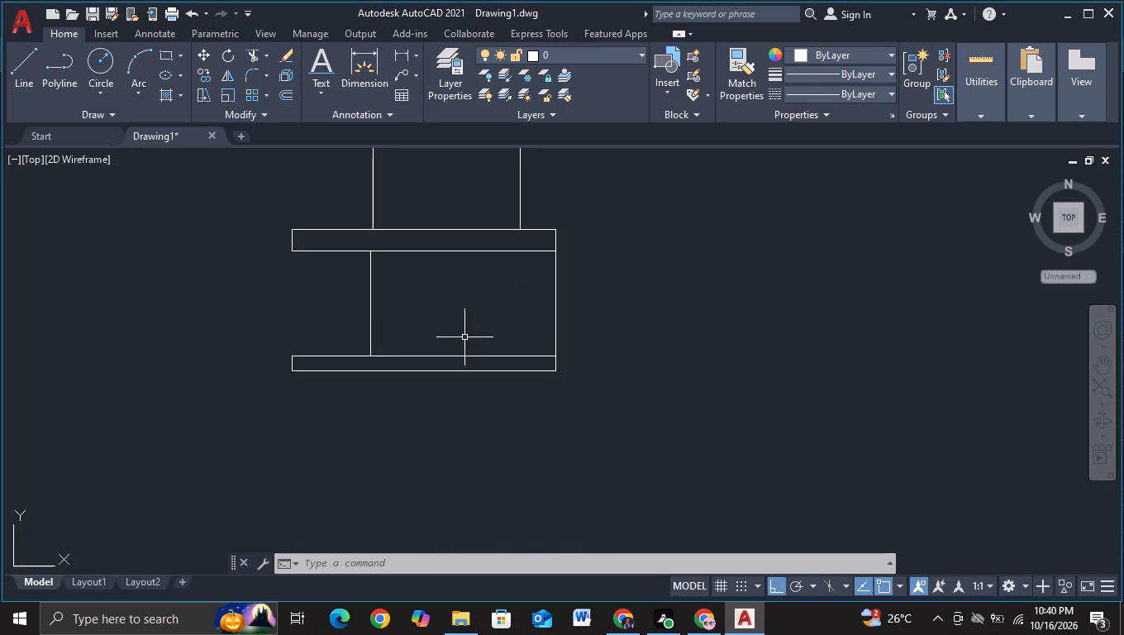
left_click(369, 304)
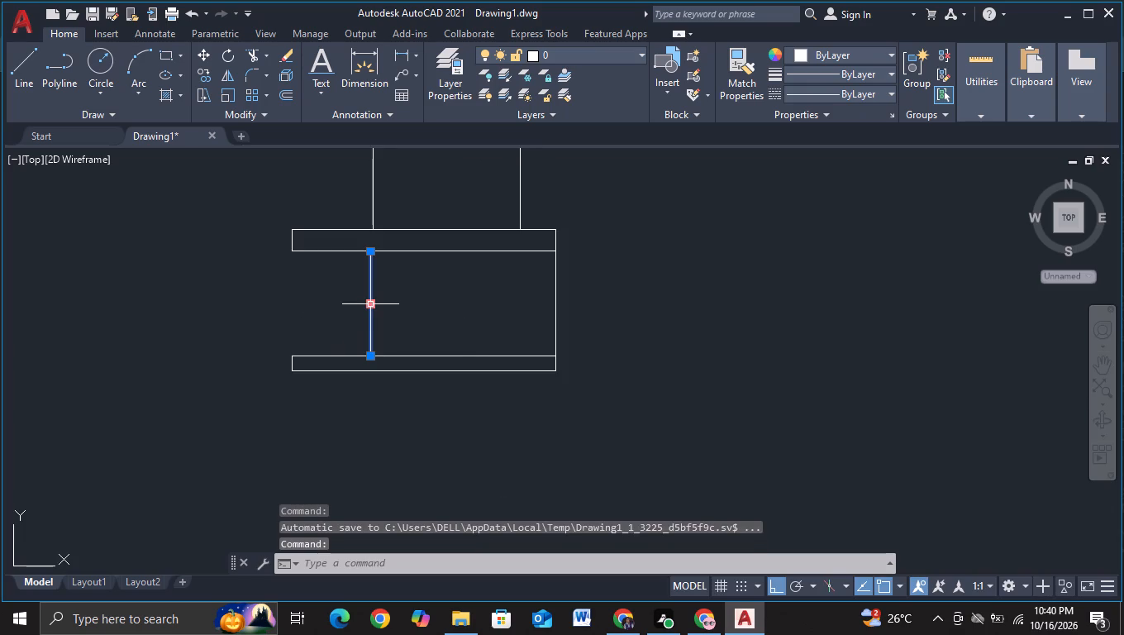
key("m")
left_click(447, 337)
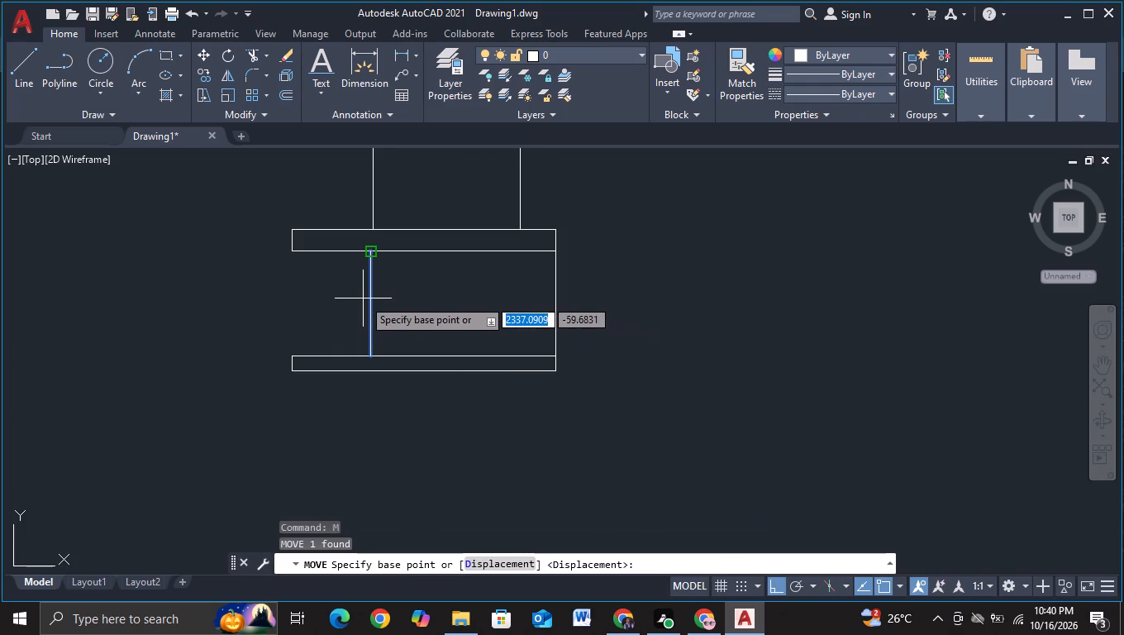
left_click(369, 297)
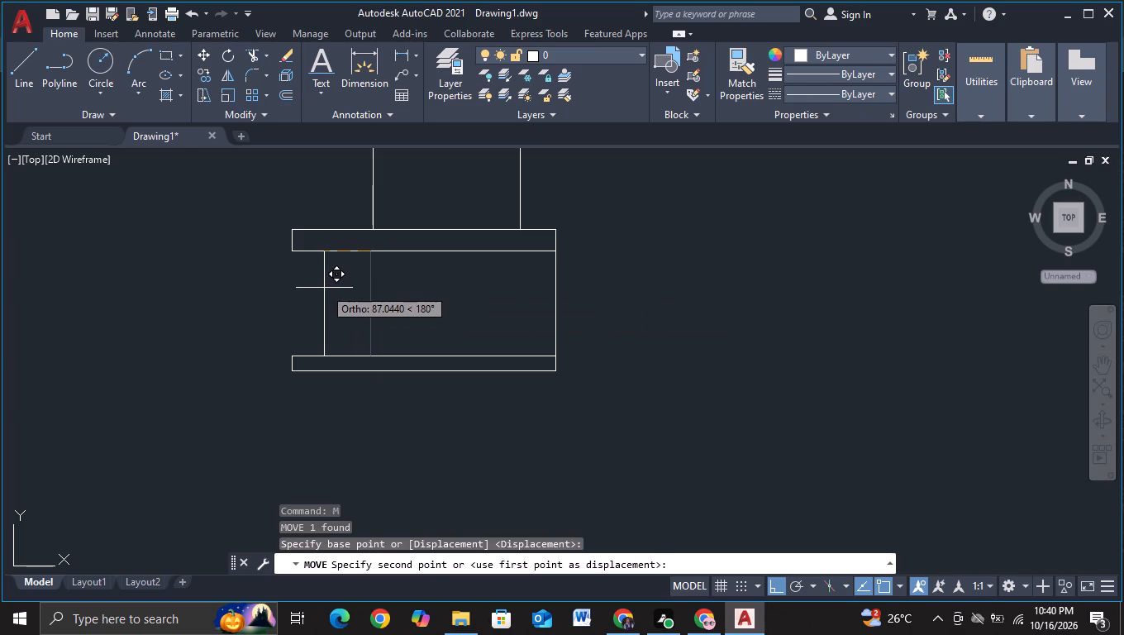
left_click(328, 289)
Draw a small upright rectangle about 21 units wide rising just outside the base slab's top right corner.
scroll(440, 317, "down", 1)
middle_click_drag(499, 408, 500, 408)
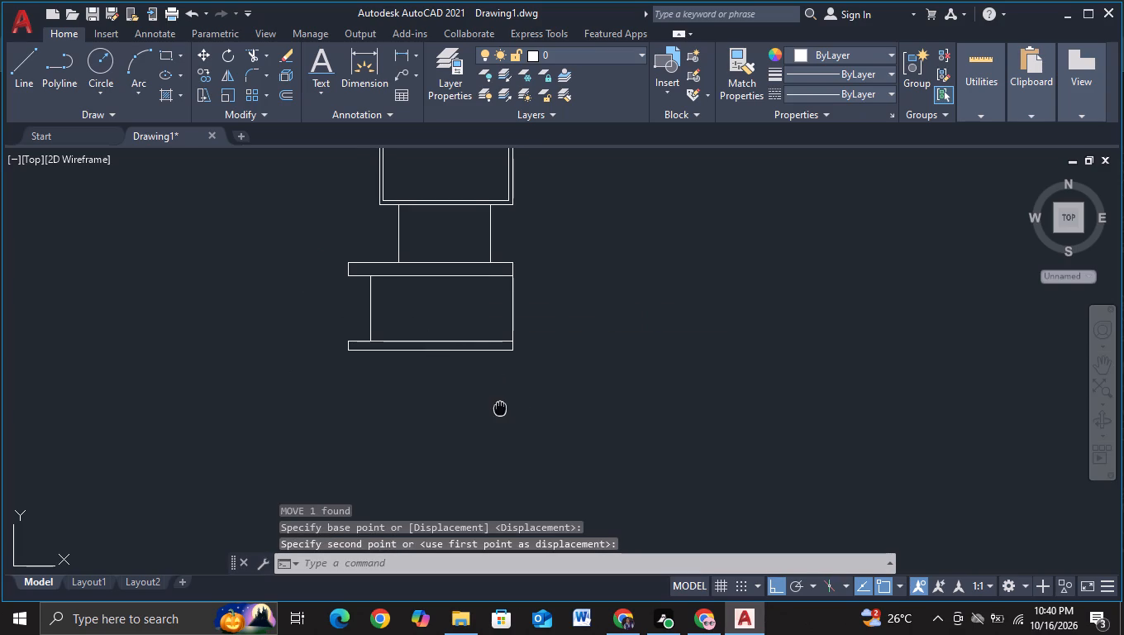
middle_click_drag(500, 408, 497, 371)
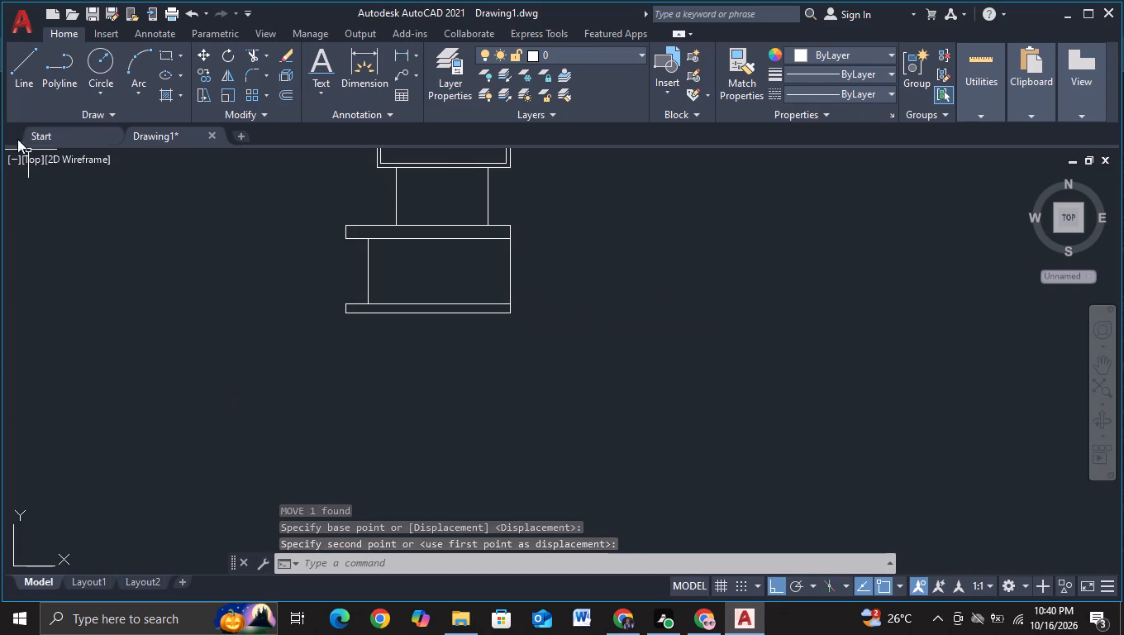
left_click(21, 87)
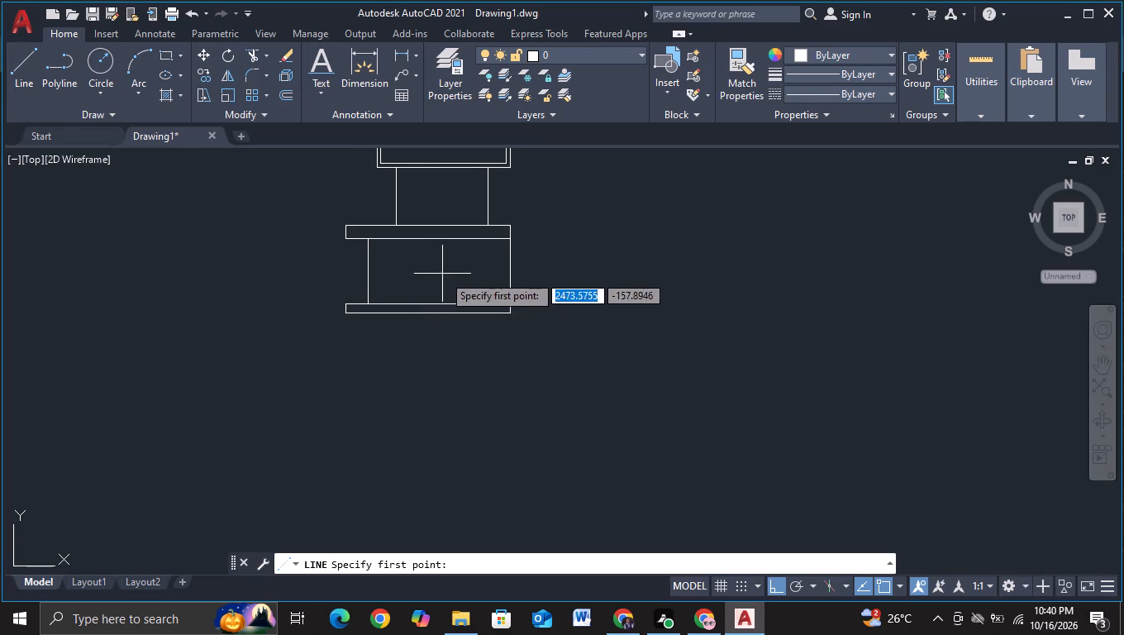
scroll(469, 279, "up", 2)
middle_click_drag(598, 230, 574, 342)
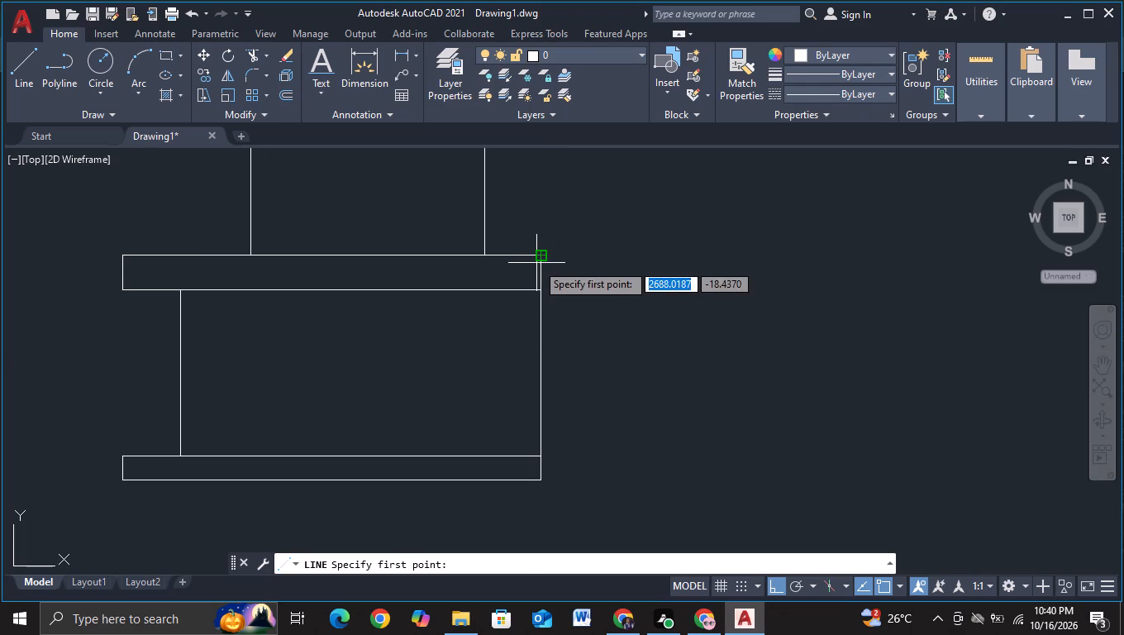
left_click(536, 263)
left_click(558, 246)
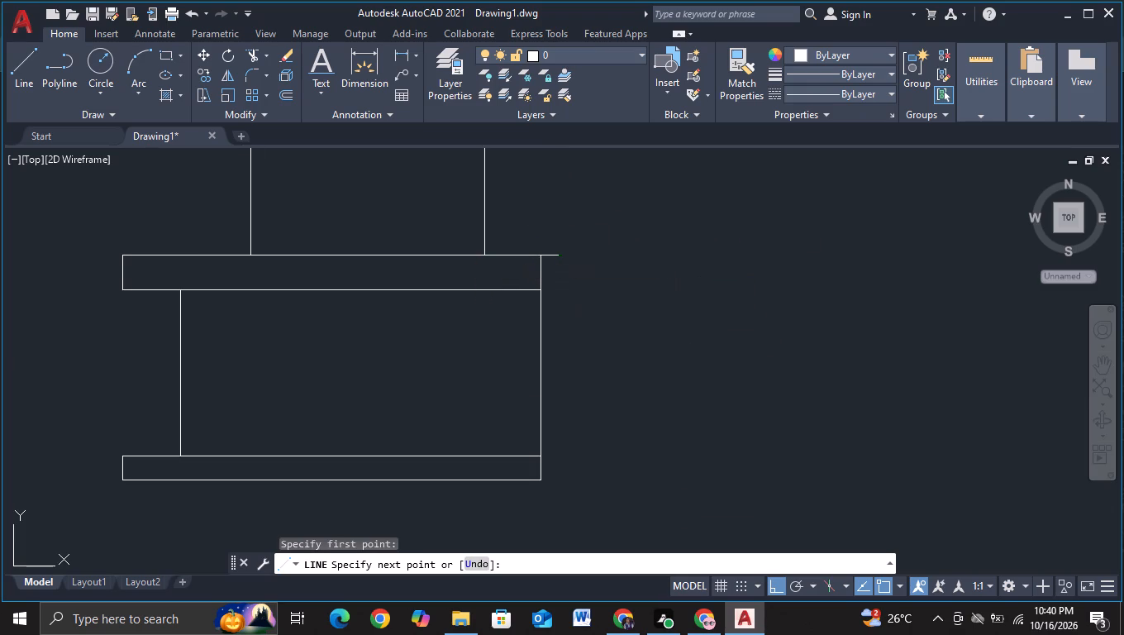
left_click(564, 199)
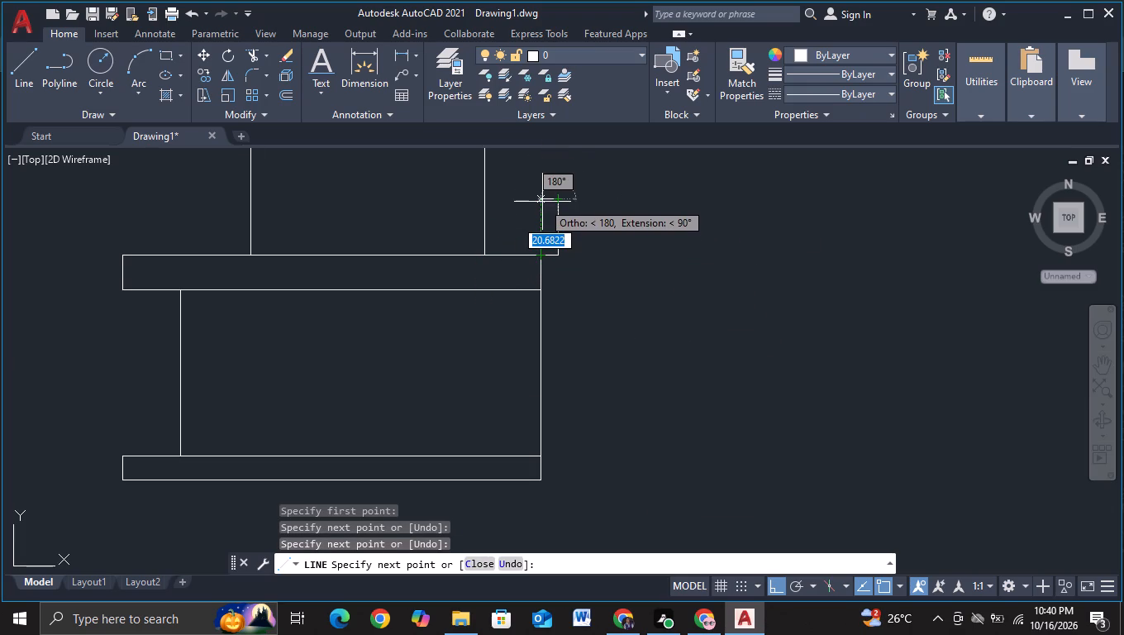
left_click(542, 199)
left_click(543, 255)
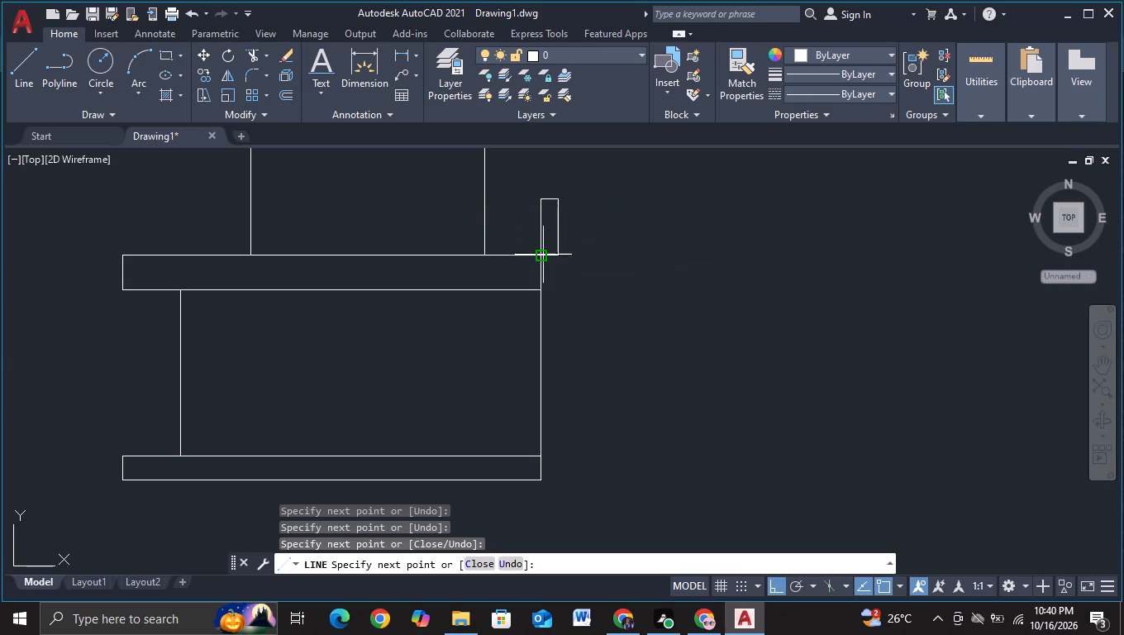
Continue the lines into a post about 21 units wide, running from the base slab's top right corner to well below the lower slab.
middle_click_drag(555, 502, 560, 481)
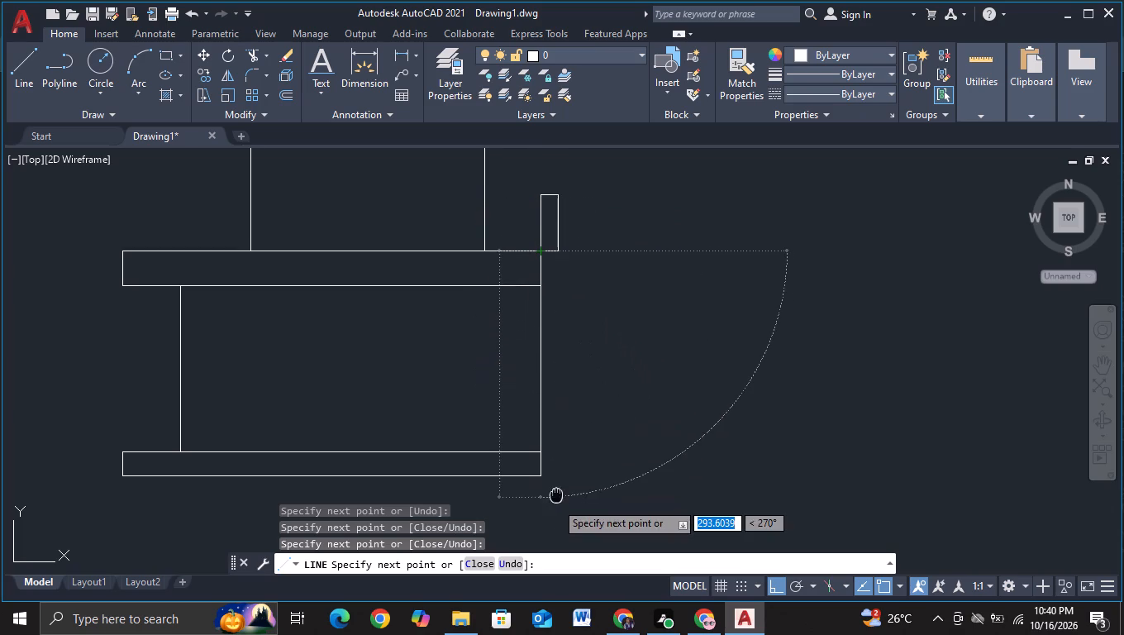
middle_click_drag(560, 481, 563, 459)
middle_click_drag(560, 487, 577, 337)
scroll(576, 395, "down", 1)
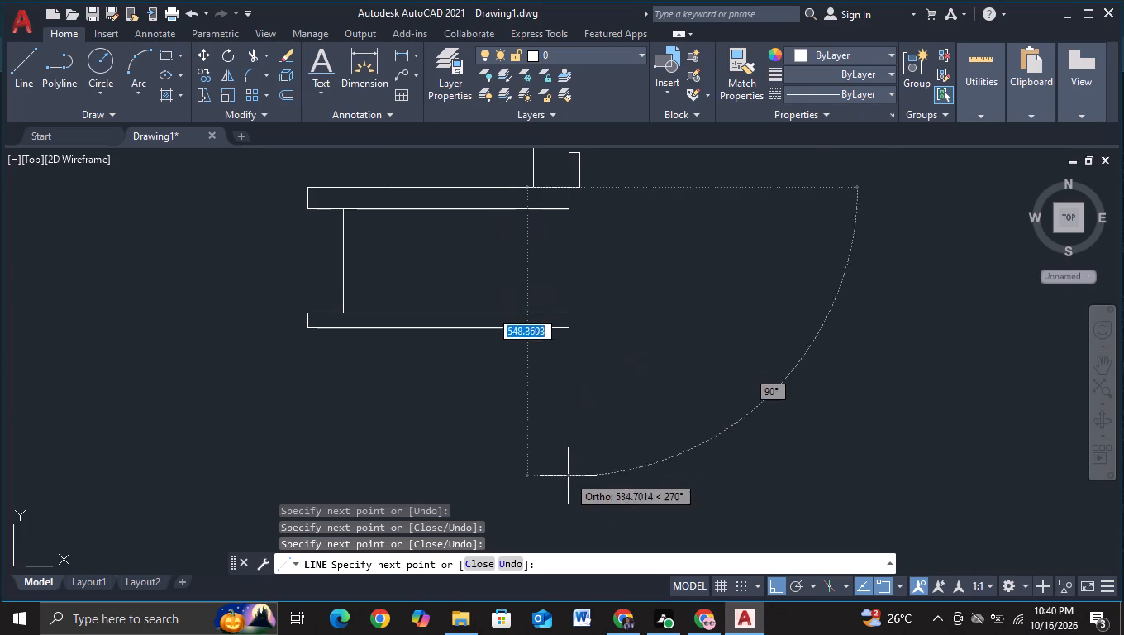
middle_click_drag(574, 455, 578, 417)
left_click(573, 425)
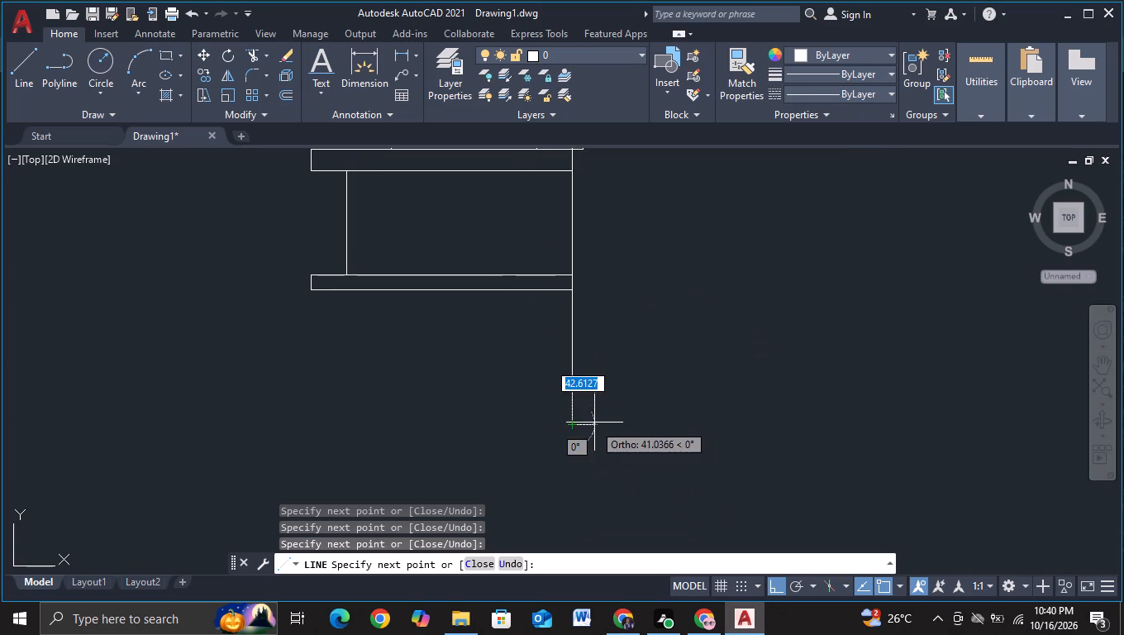
scroll(607, 178, "down", 2)
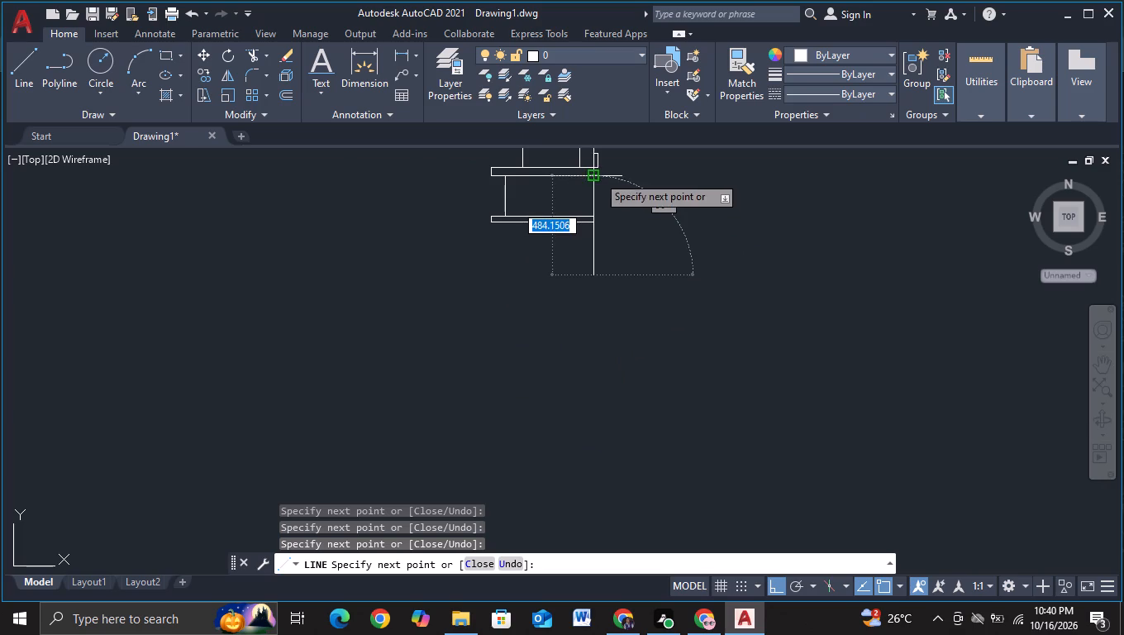
scroll(598, 166, "up", 1)
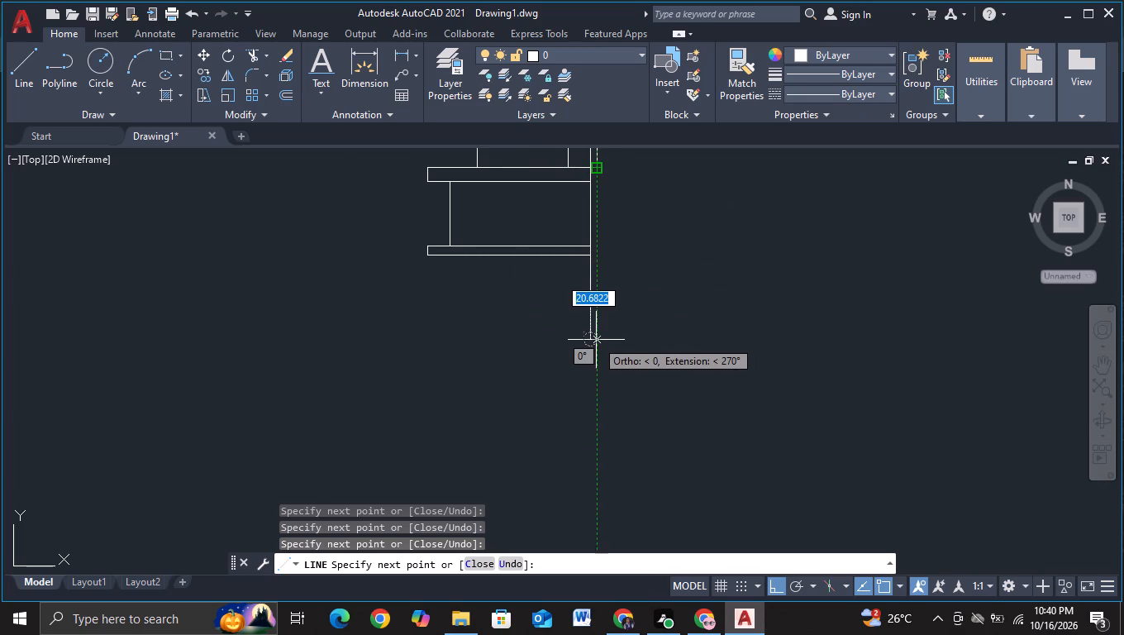
left_click(597, 340)
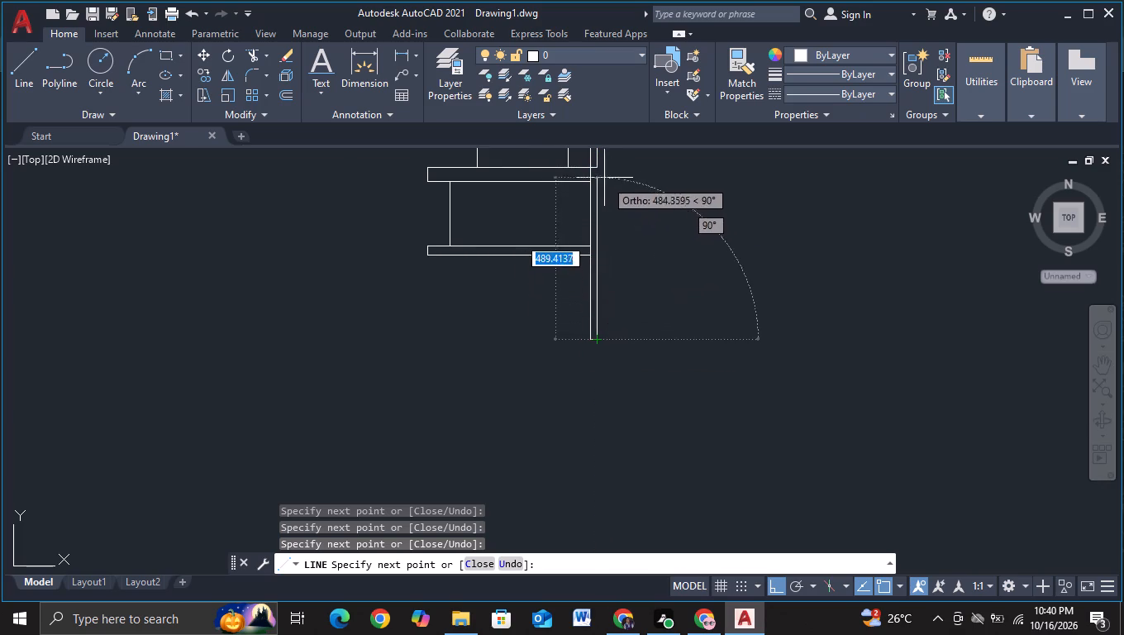
left_click(599, 169)
key("Escape")
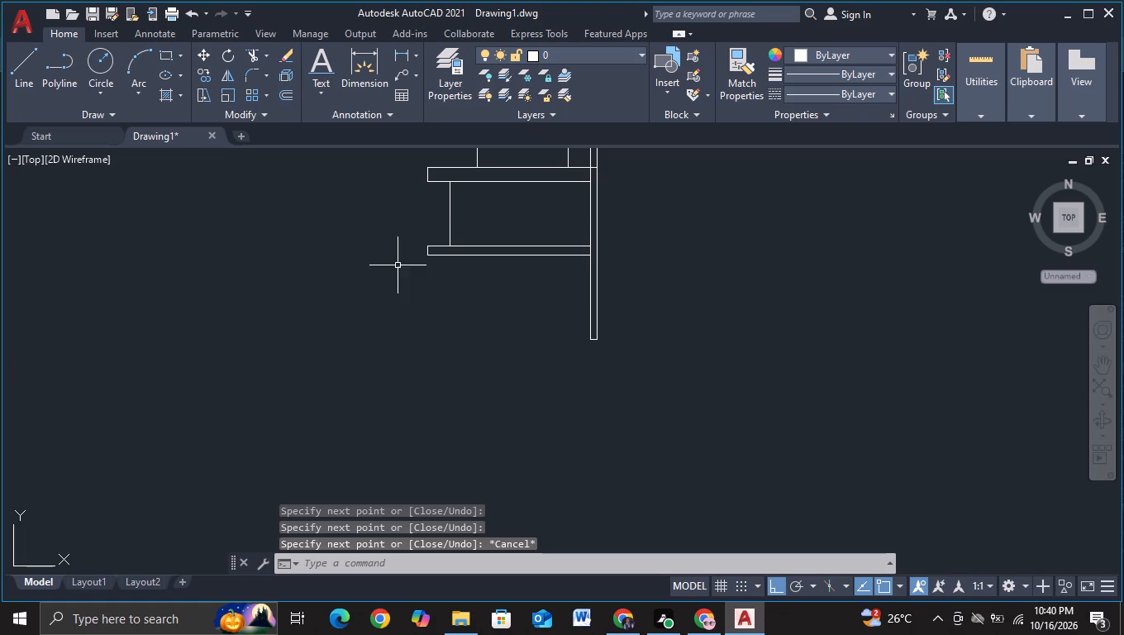
Draw a horizontal ground line from the post's bottom corners, extending well to the right and about 2450 units to the left.
left_click(9, 79)
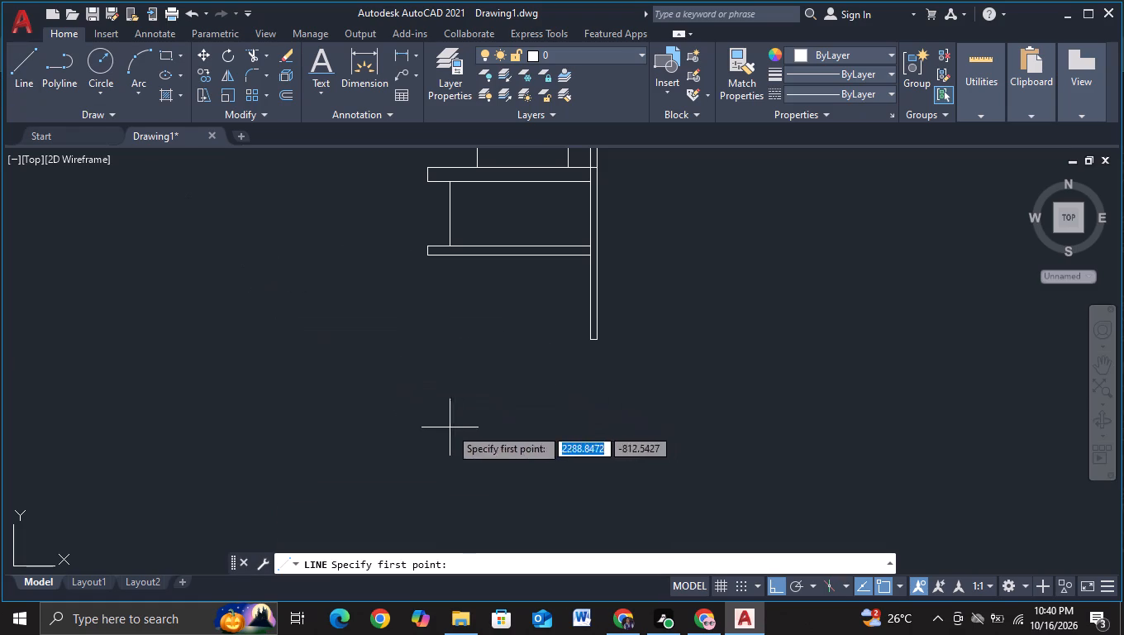
left_click(599, 336)
left_click(926, 356)
key("Escape")
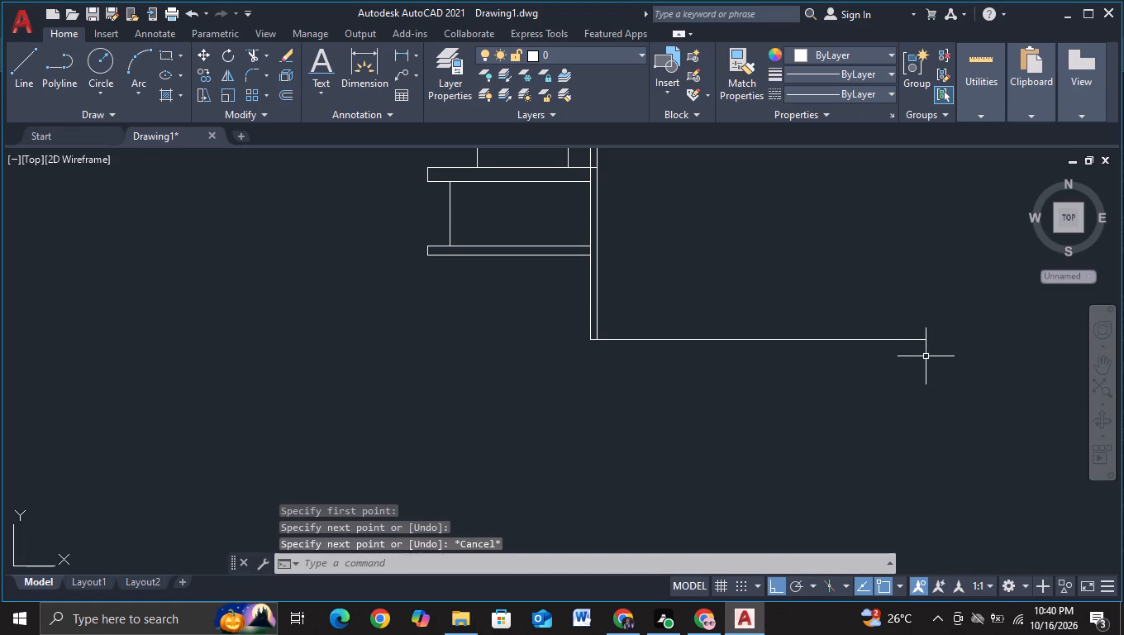
left_click(27, 67)
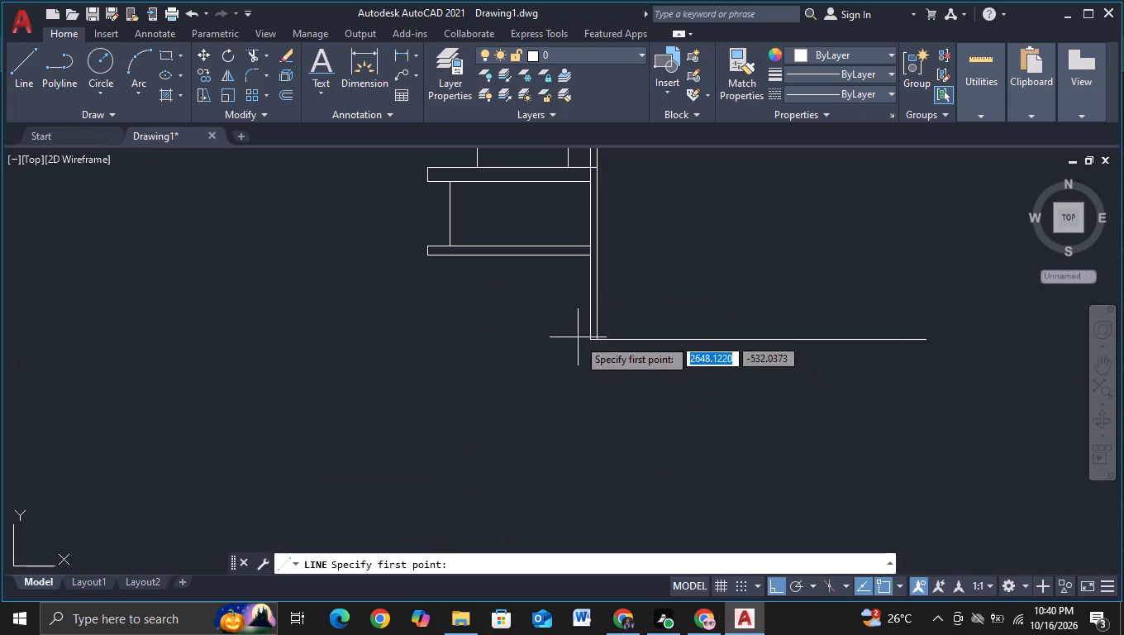
left_click(588, 341)
scroll(171, 304, "down", 2)
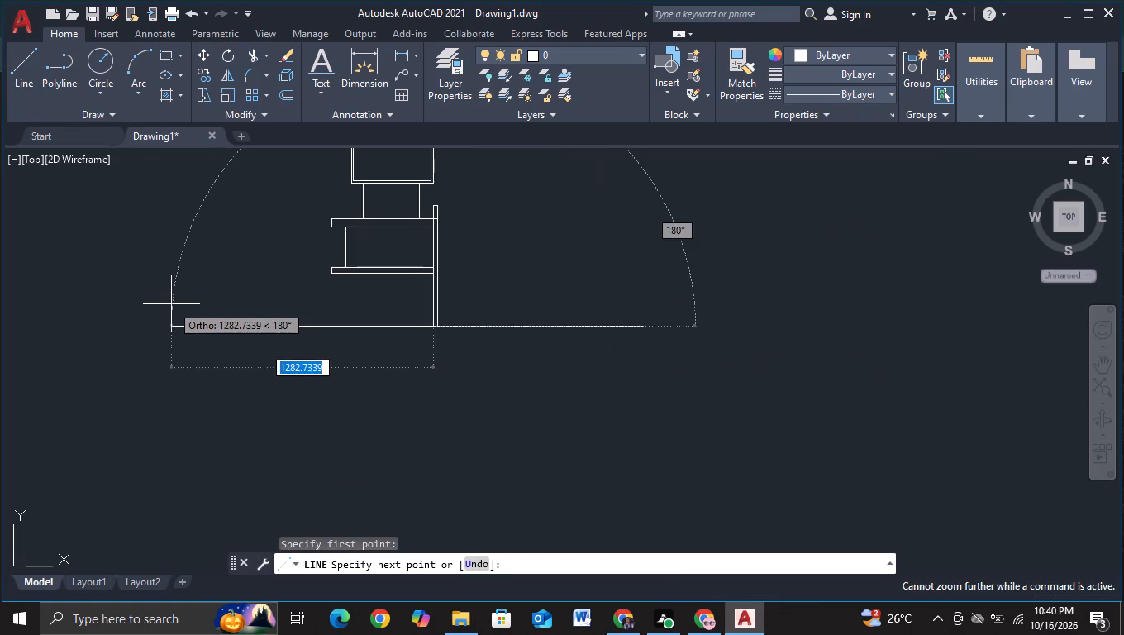
middle_click_drag(171, 304, 807, 412)
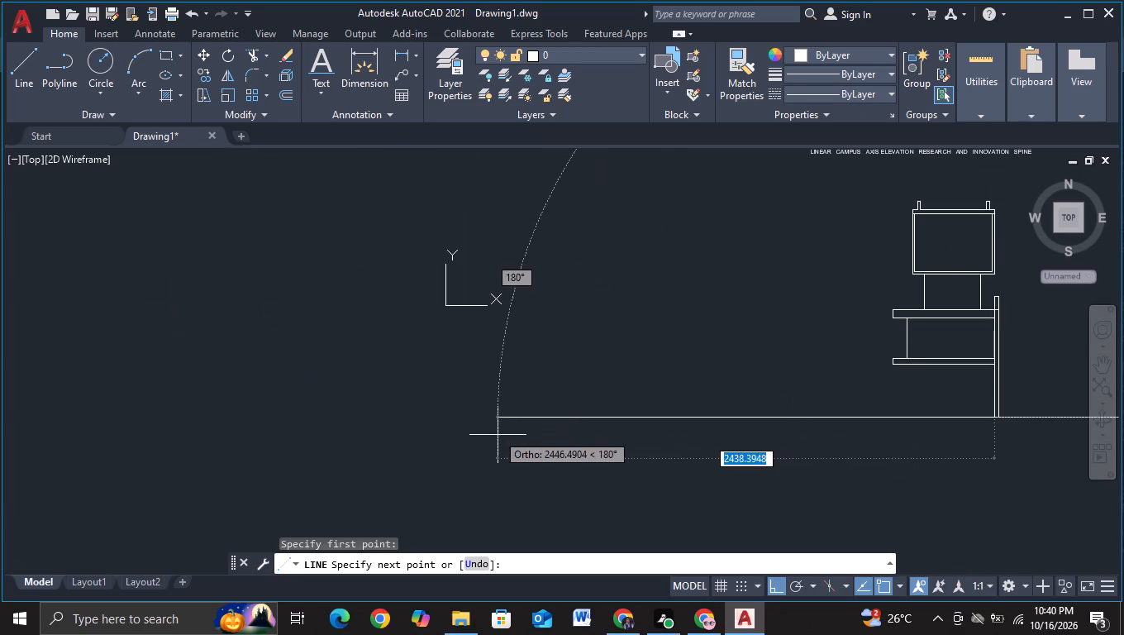
left_click(498, 437)
key("Escape")
Draw an open-bottomed thin strip about 348 units wide inside the box's bottom border, with both ends running below its bottom edge.
scroll(544, 437, "down", 2)
middle_click_drag(776, 469, 601, 461)
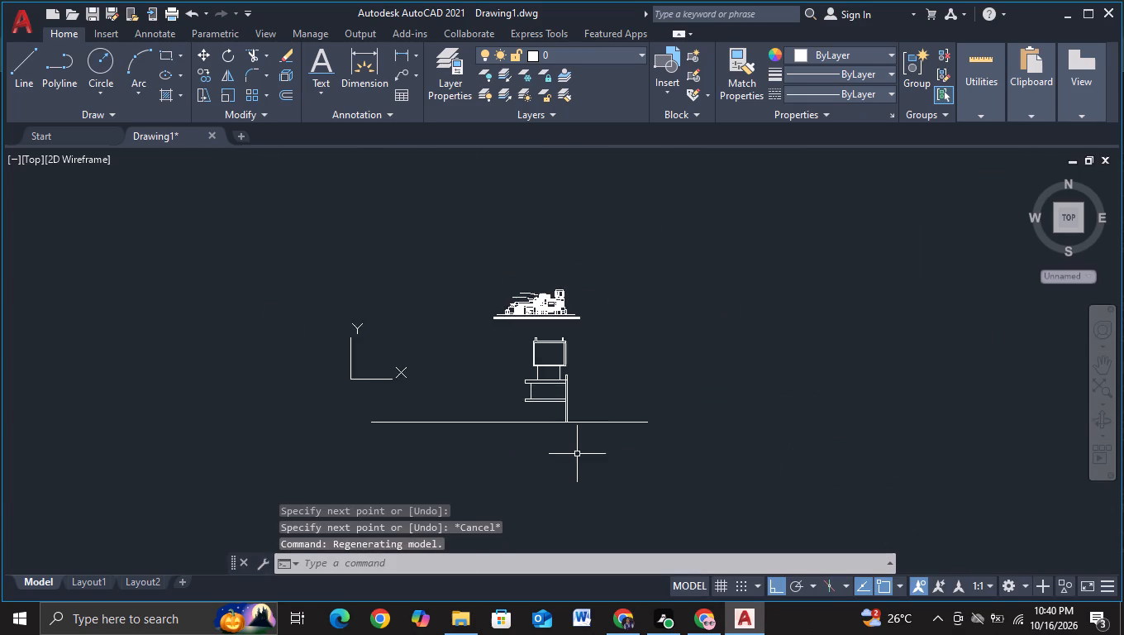
scroll(577, 451, "up", 2)
middle_click_drag(551, 446, 700, 446)
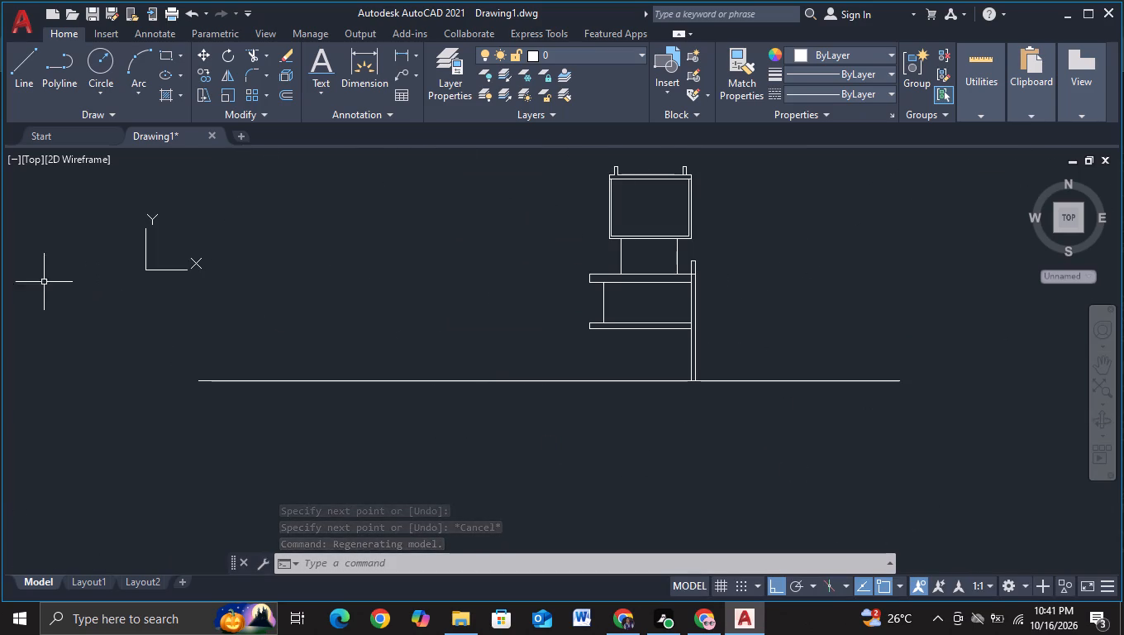
left_click(36, 87)
scroll(435, 417, "up", 1)
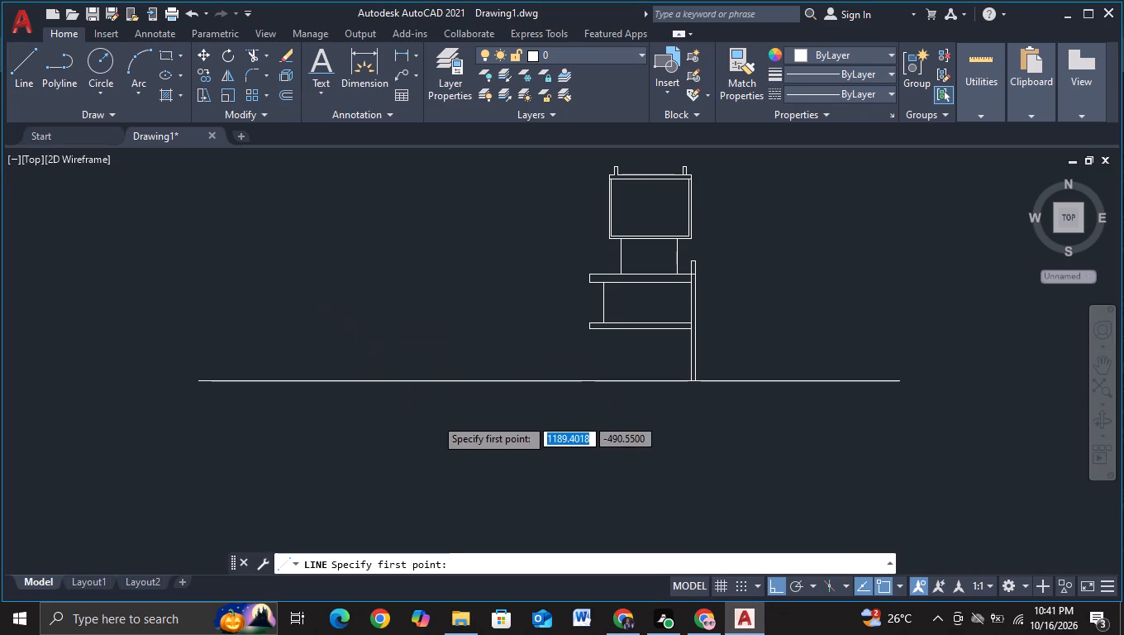
middle_click_drag(595, 365, 361, 457)
scroll(436, 427, "up", 1)
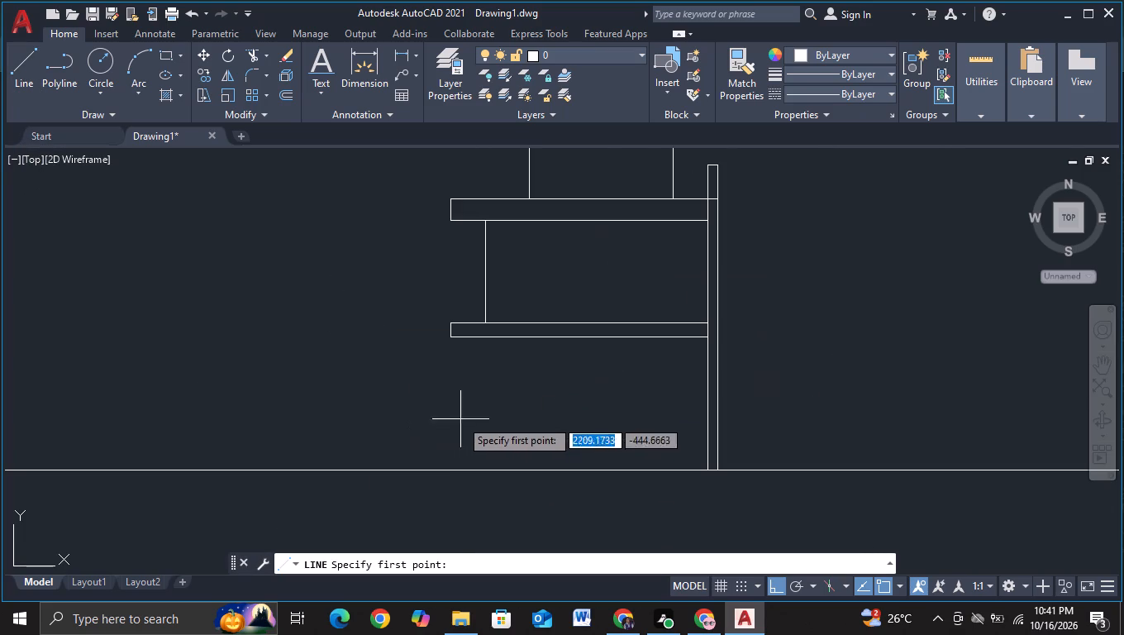
middle_click_drag(460, 419, 382, 469)
middle_click_drag(494, 423, 502, 479)
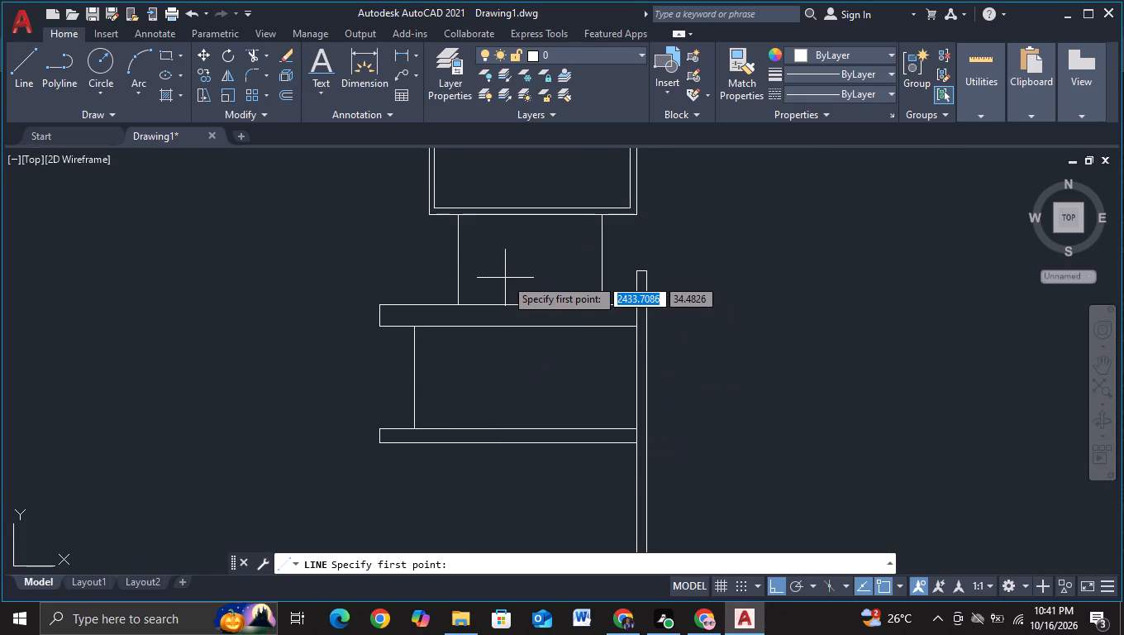
scroll(502, 255, "up", 2)
middle_click_drag(502, 255, 506, 292)
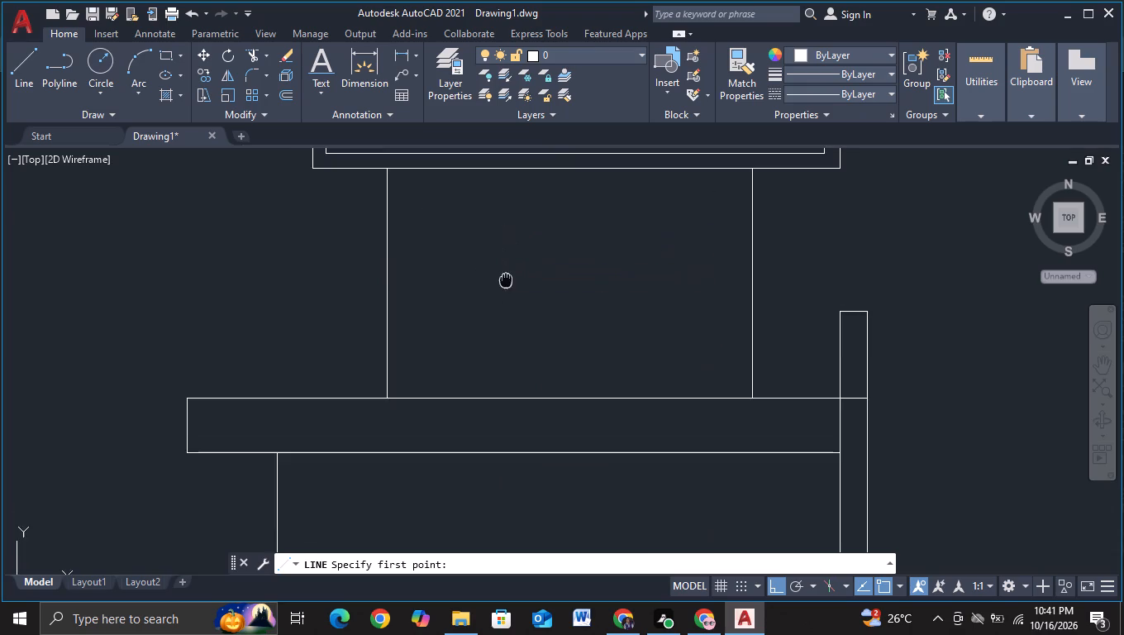
middle_click_drag(506, 292, 507, 327)
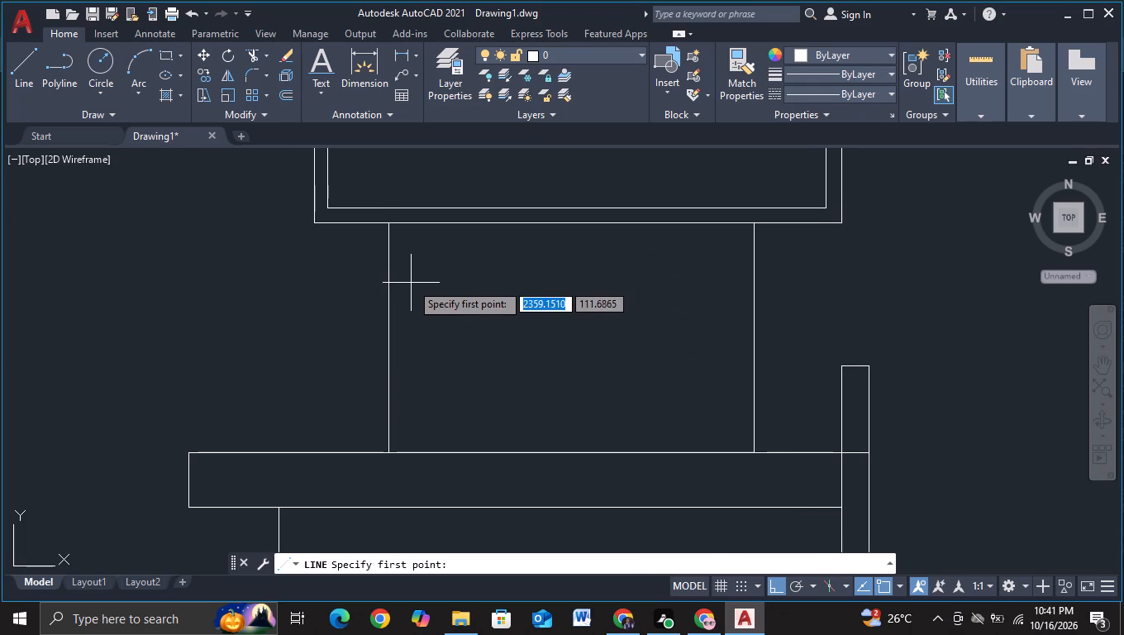
scroll(400, 250, "up", 1)
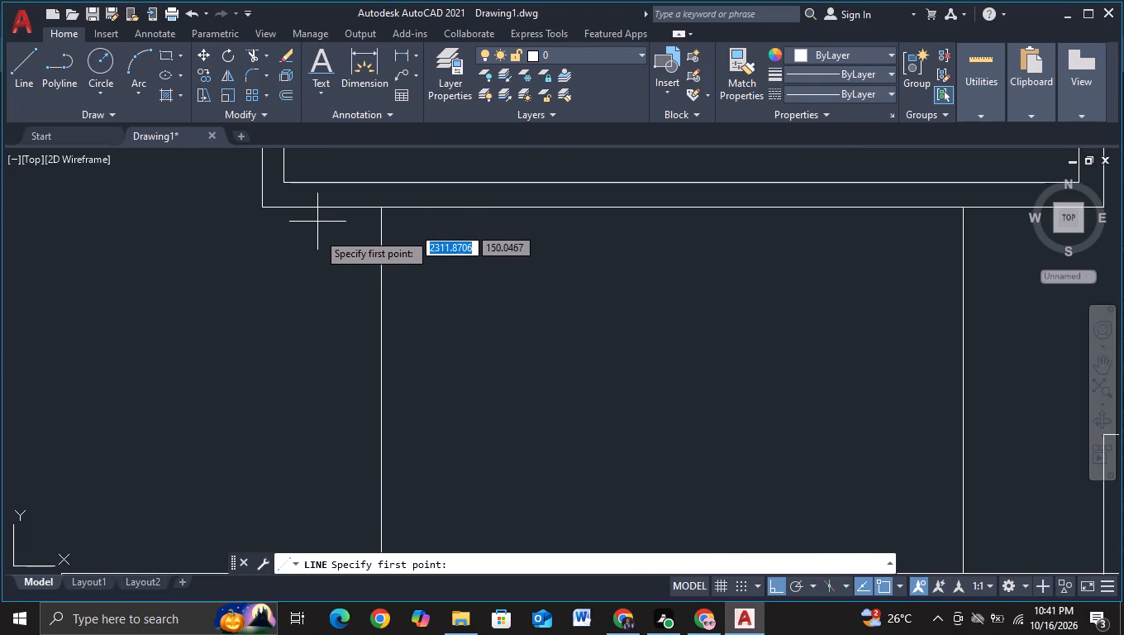
scroll(317, 232, "up", 1)
left_click(293, 206)
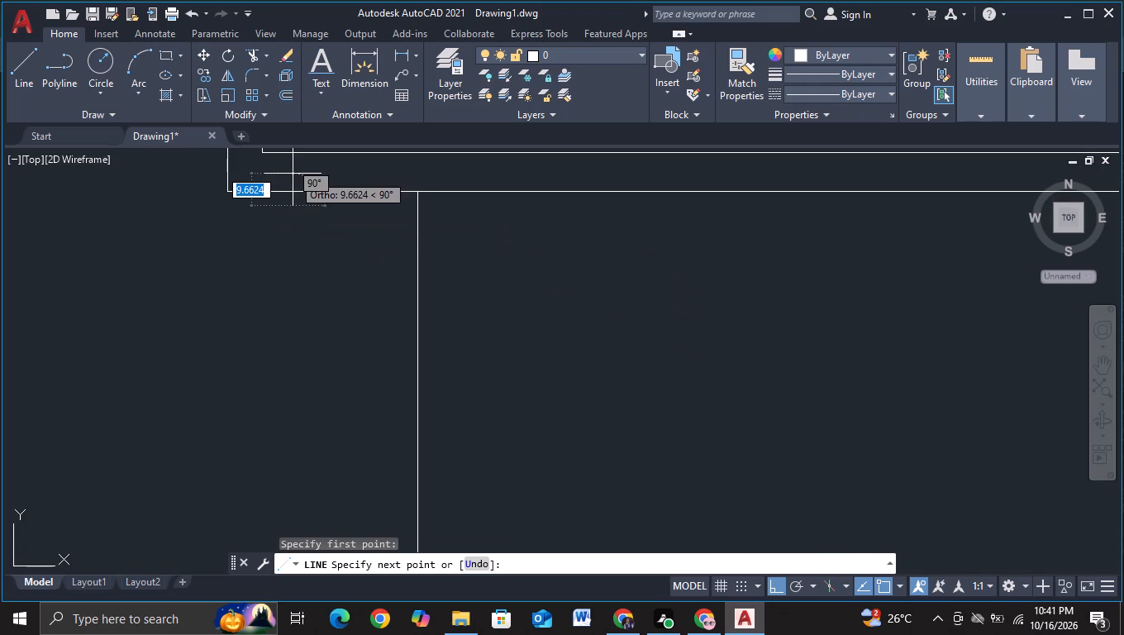
left_click(299, 168)
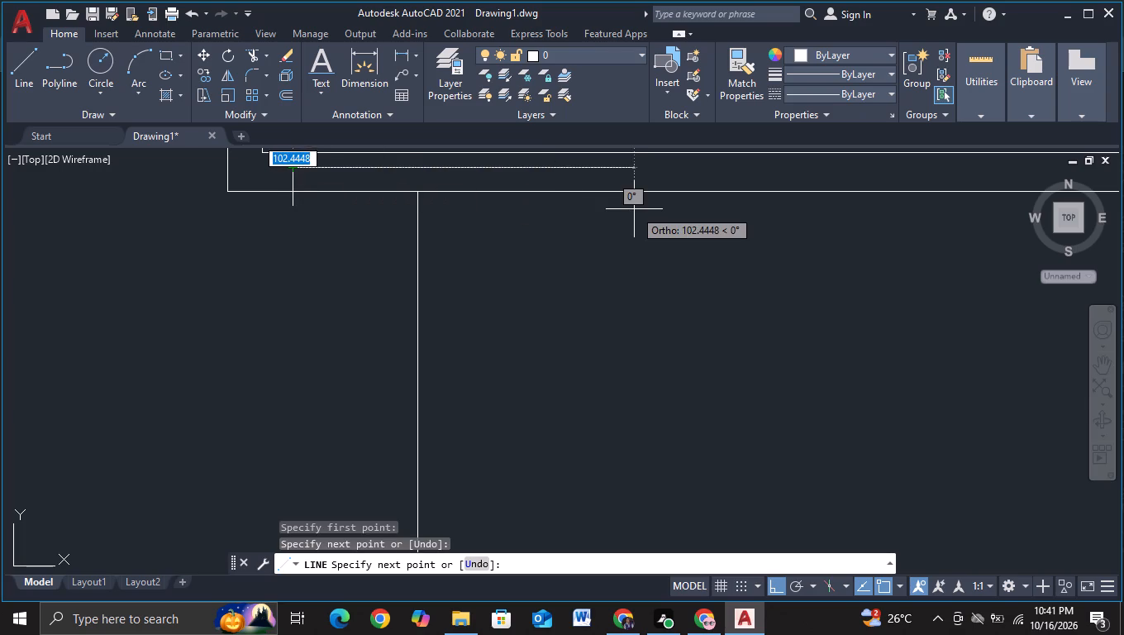
scroll(634, 209, "down", 1)
middle_click_drag(638, 211, 83, 222)
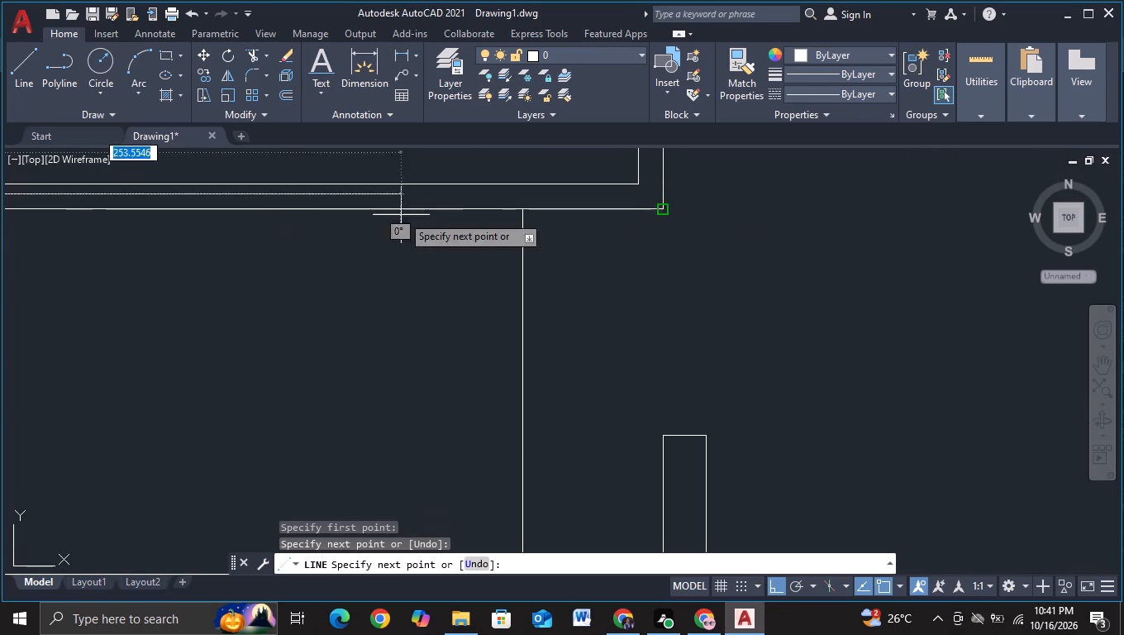
scroll(588, 201, "up", 1)
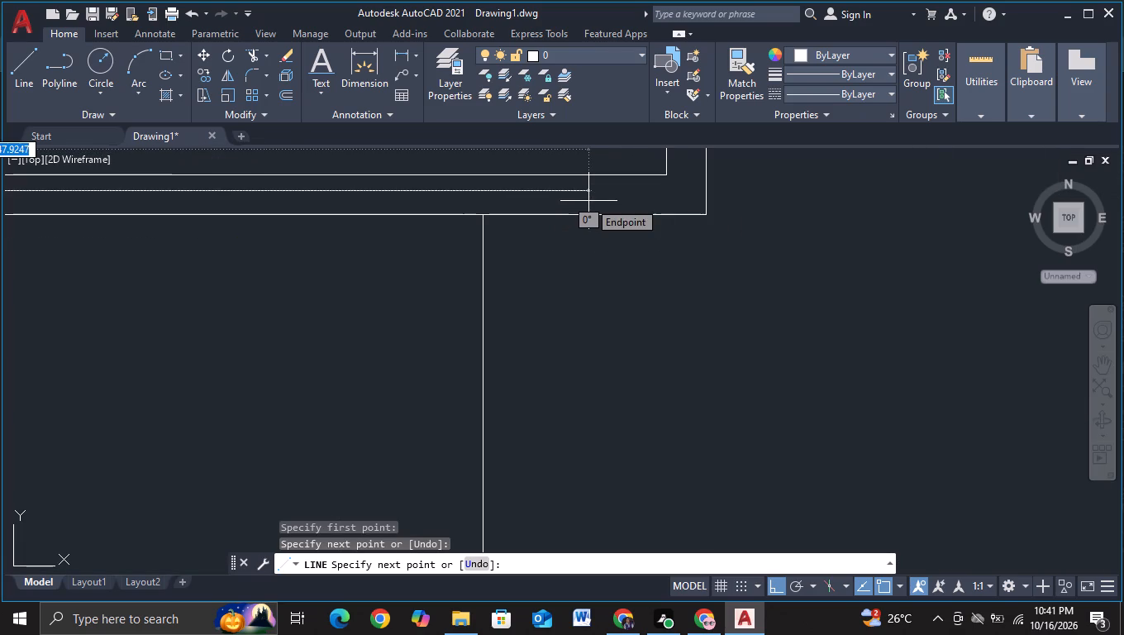
left_click(588, 201)
left_click(595, 269)
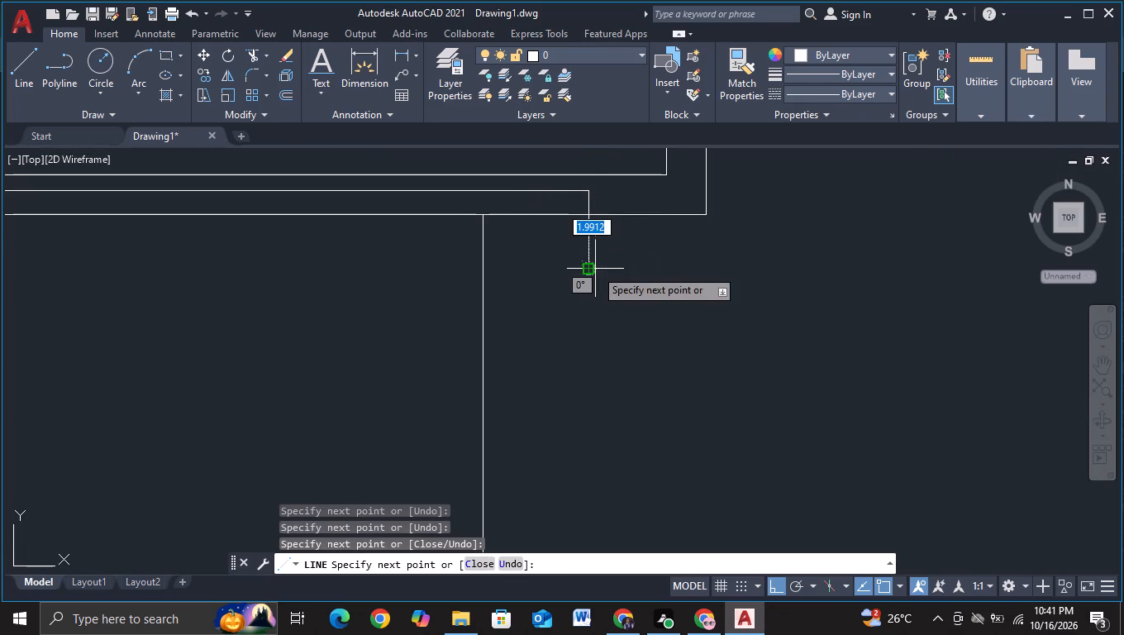
key("Escape")
Trim the strip's two end lines where they overhang the box's bottom edge.
left_click(250, 57)
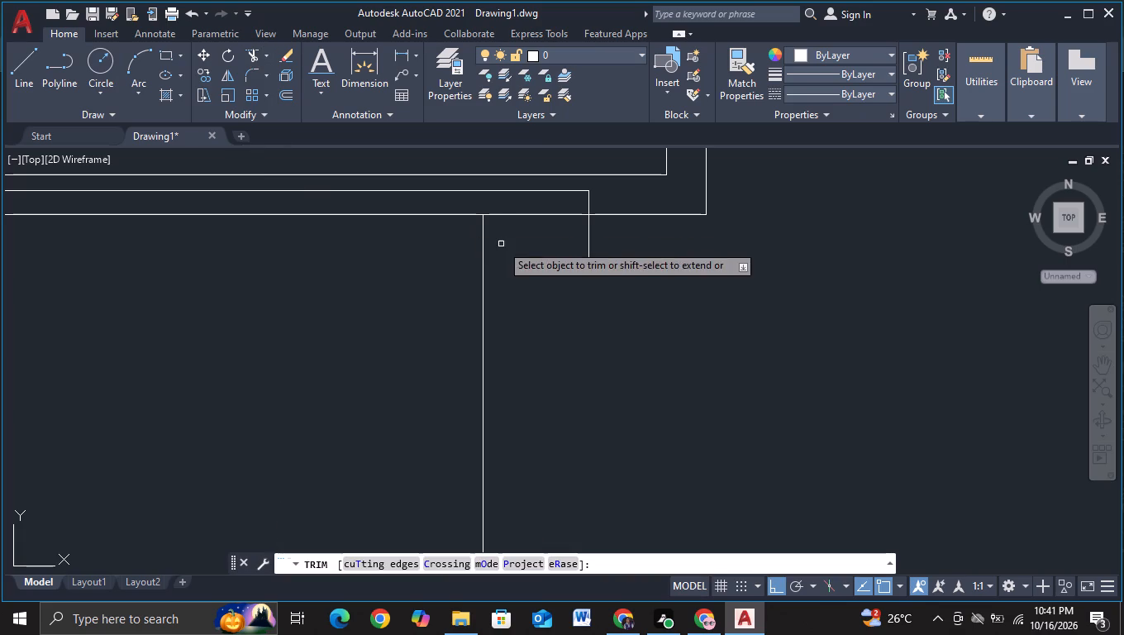
left_click_drag(523, 243, 667, 256)
middle_click_drag(240, 303, 1035, 366)
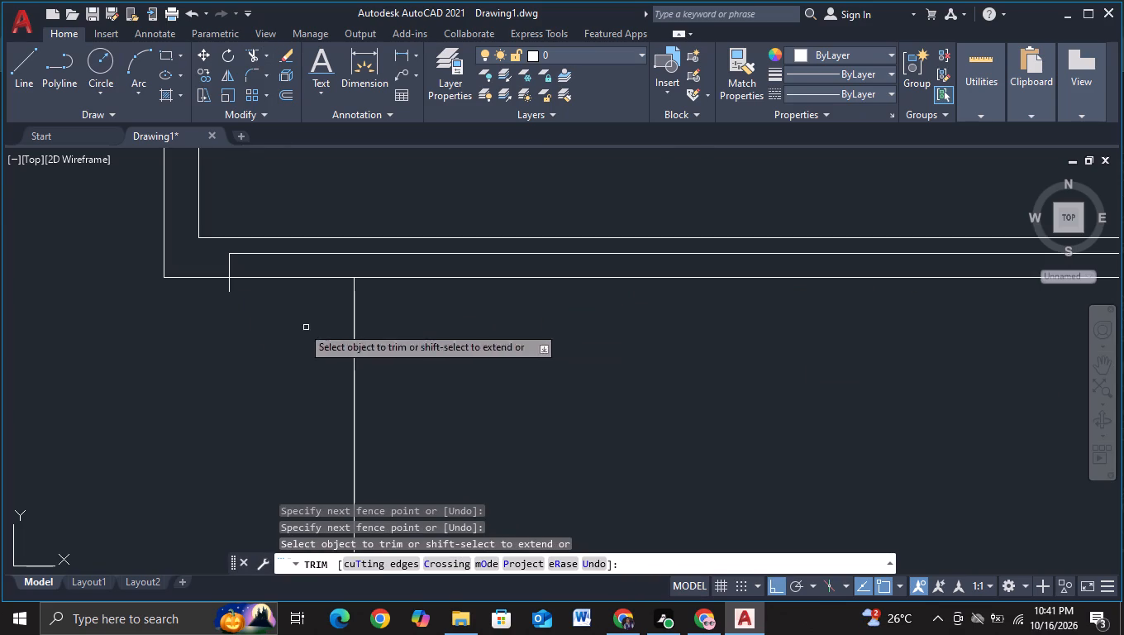
left_click(229, 286)
scroll(622, 346, "down", 2)
middle_click_drag(751, 386, 752, 386)
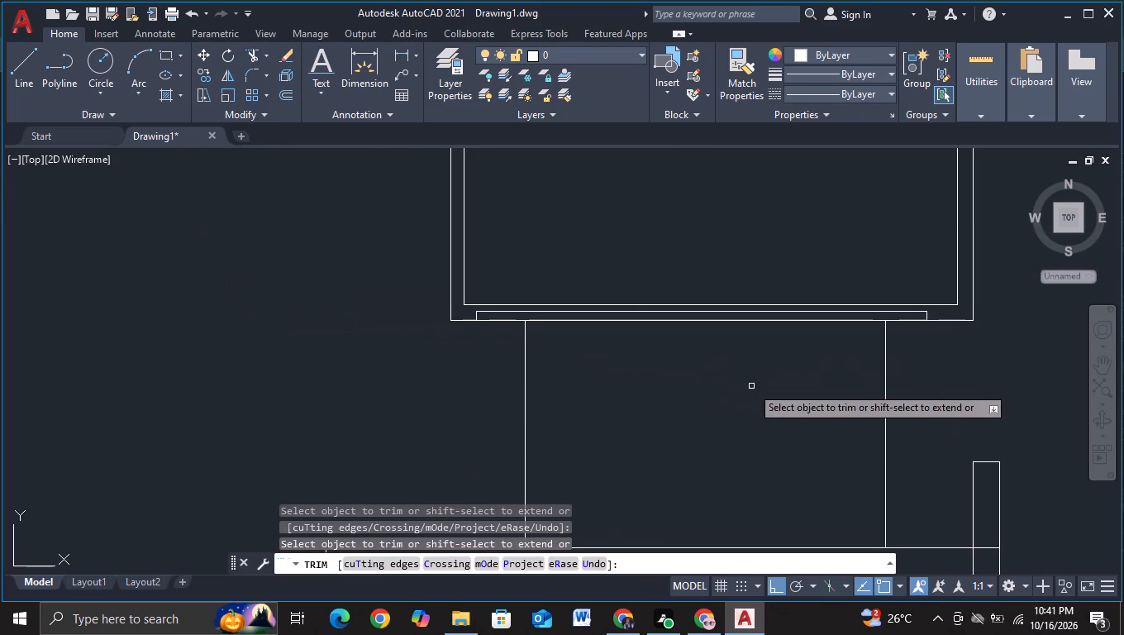
middle_click_drag(752, 386, 657, 338)
key("Escape")
Draw a vertical line between the support's two sides, from inside the thin strip to just below the base slab's top edge.
left_click(21, 66)
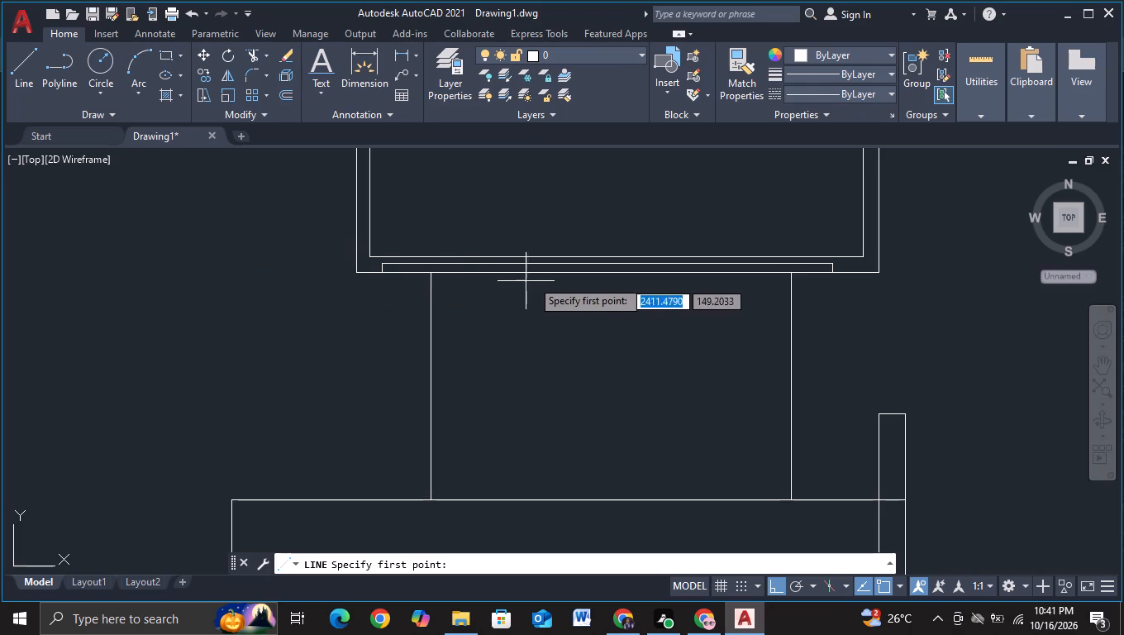
scroll(533, 279, "up", 2)
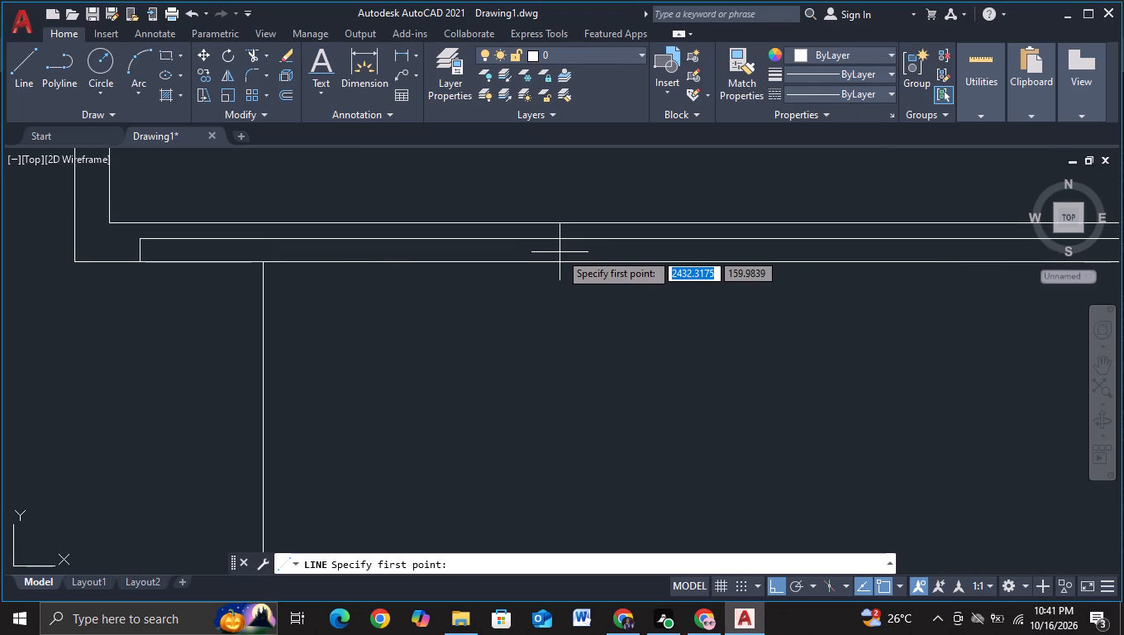
left_click(560, 252)
scroll(533, 338, "down", 2)
middle_click_drag(545, 365, 536, 329)
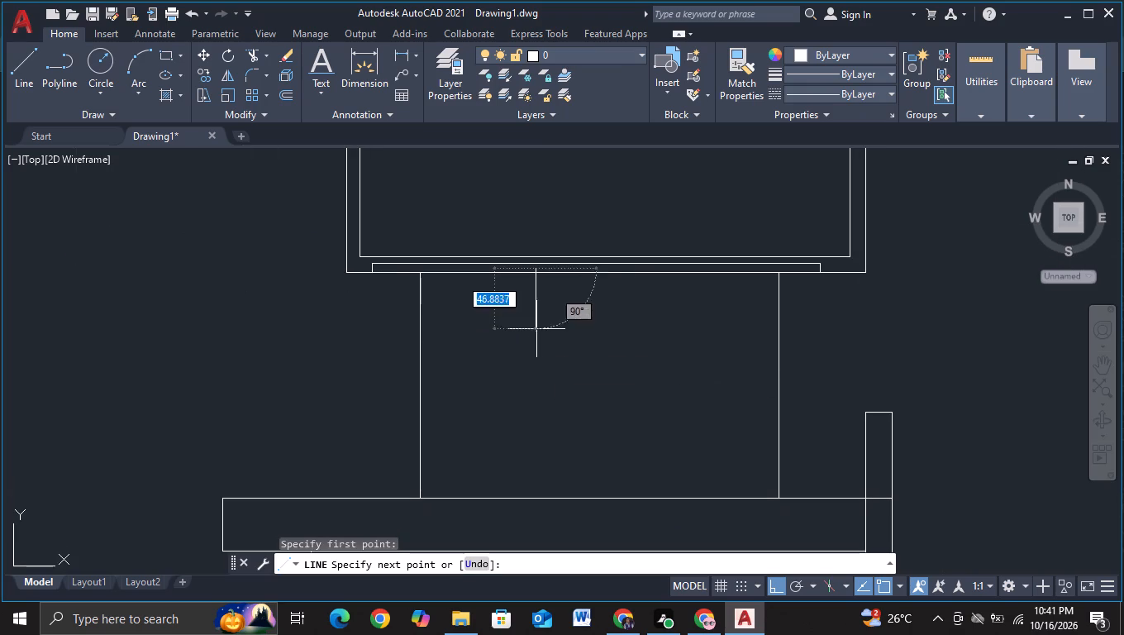
middle_click_drag(522, 389, 519, 300)
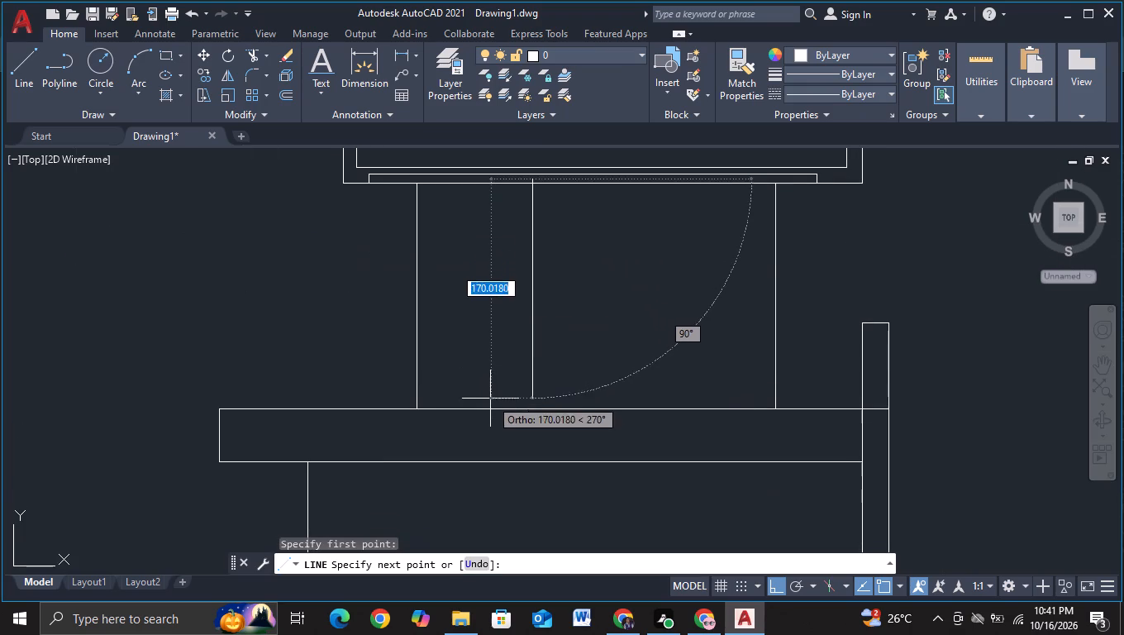
scroll(488, 414, "up", 2)
left_click(559, 423)
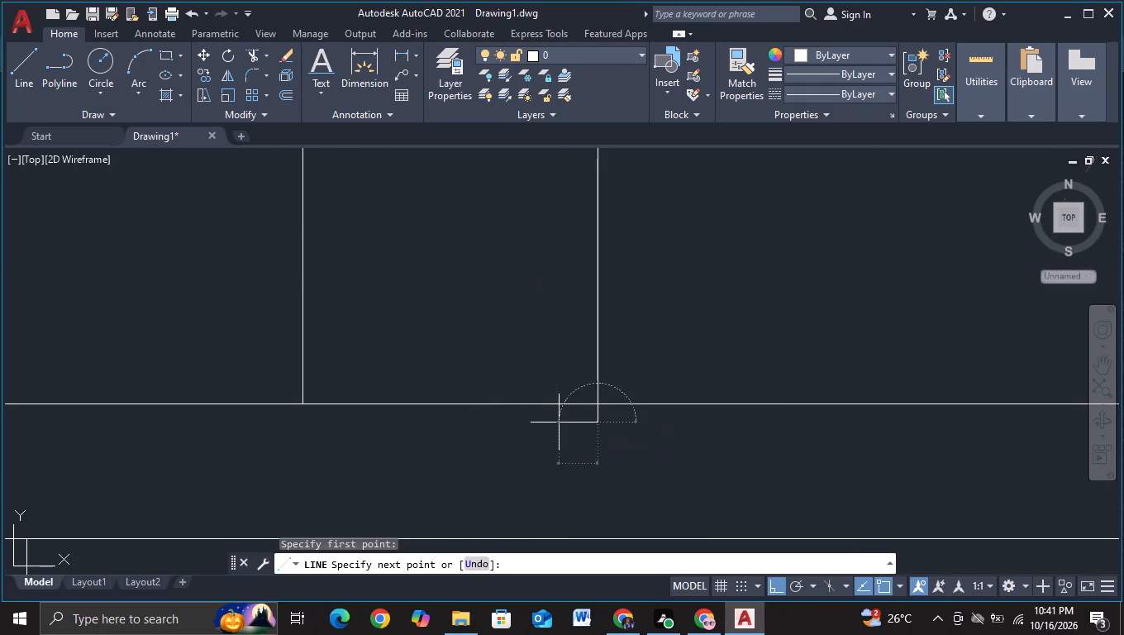
key("Escape")
Trim both overhanging ends of the vertical line at the base slab's top edge and the box's bottom edge.
left_click(249, 59)
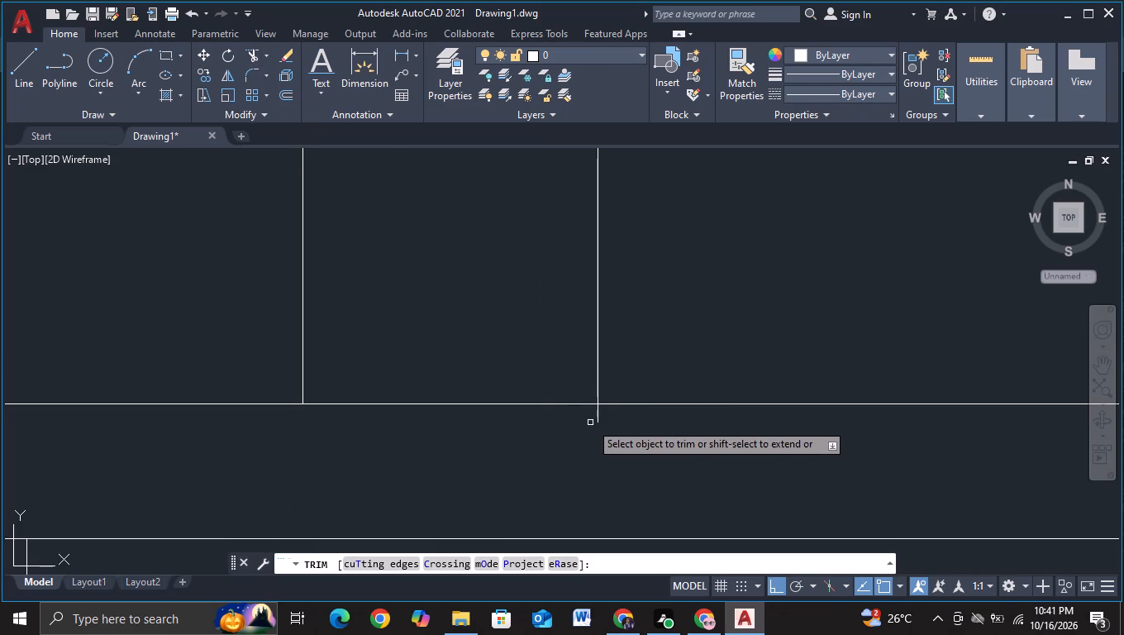
left_click(598, 418)
middle_click_drag(658, 430, 734, 634)
scroll(657, 234, "down", 1)
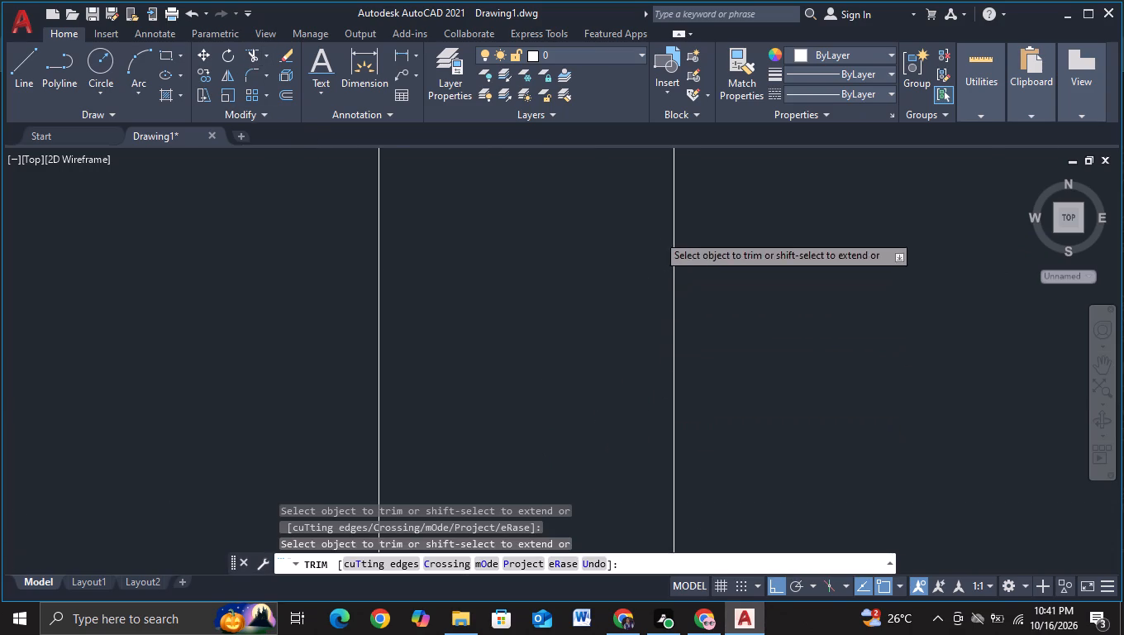
scroll(657, 234, "down", 1)
middle_click_drag(693, 265, 615, 369)
scroll(607, 360, "up", 3)
middle_click_drag(561, 210, 582, 361)
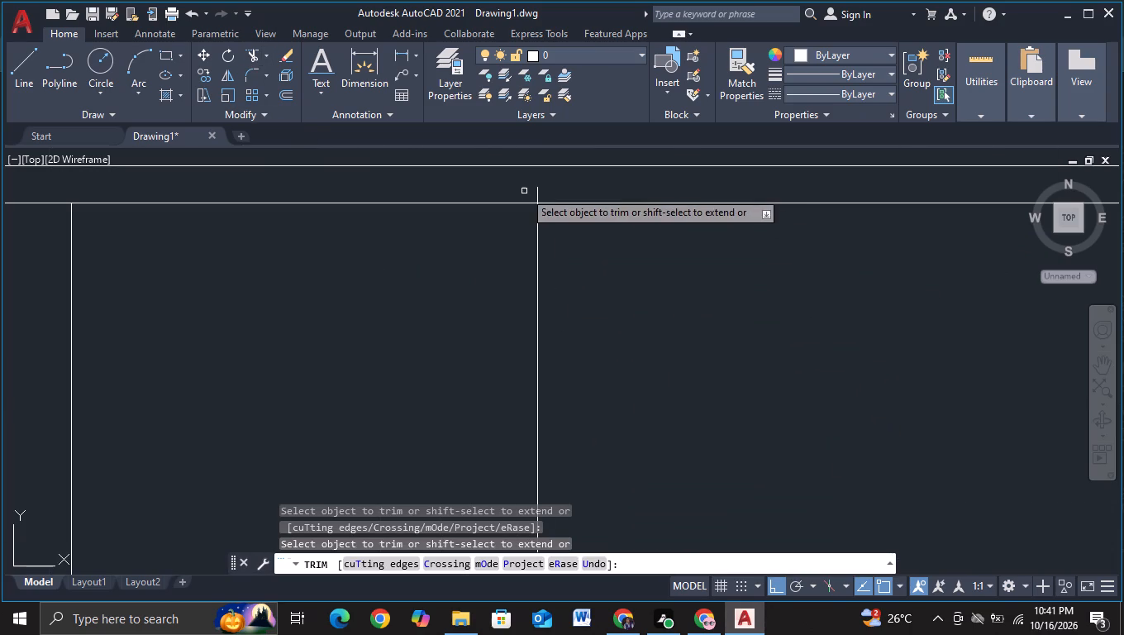
left_click(539, 193)
key("Escape")
Copy the inner vertical line between the support's two sides about 25 units horizontally to its right.
left_click(537, 308)
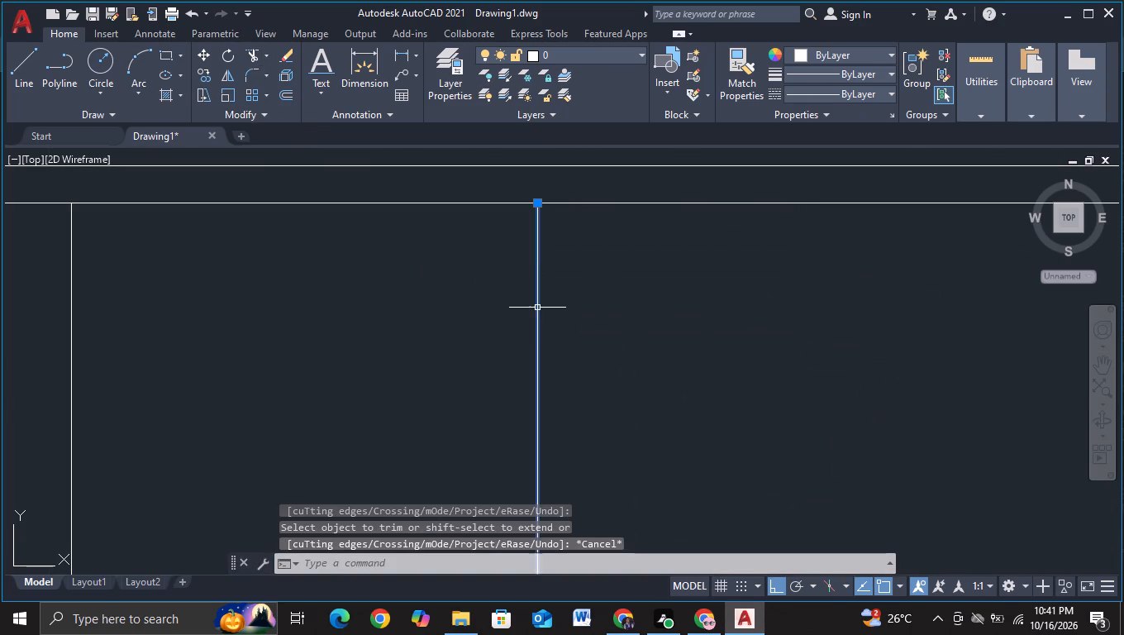
key("c")
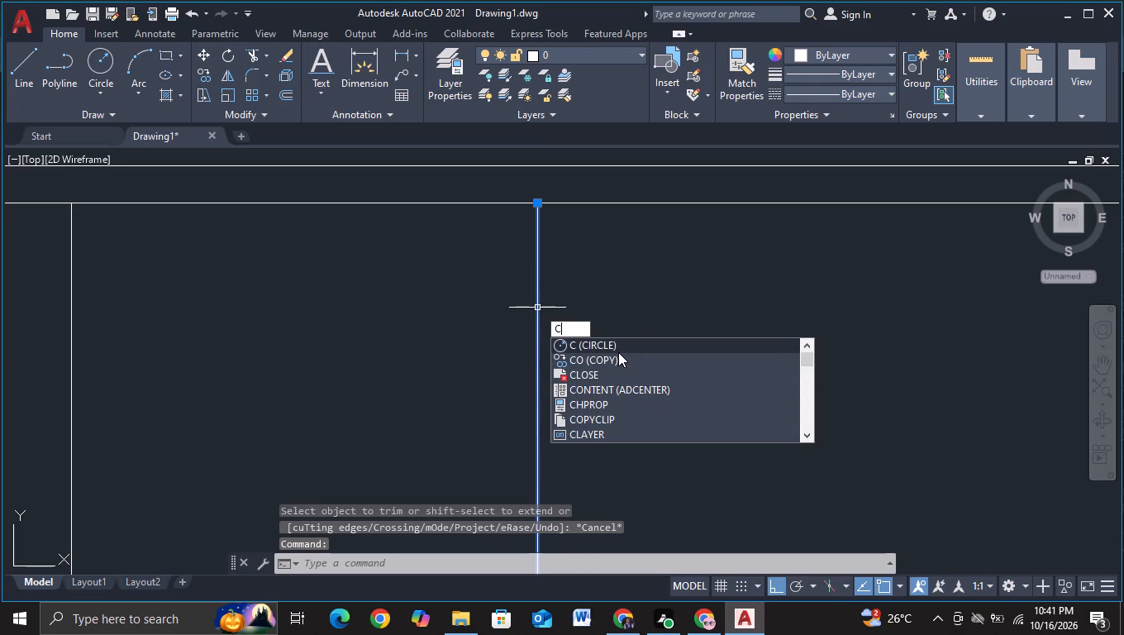
left_click(619, 359)
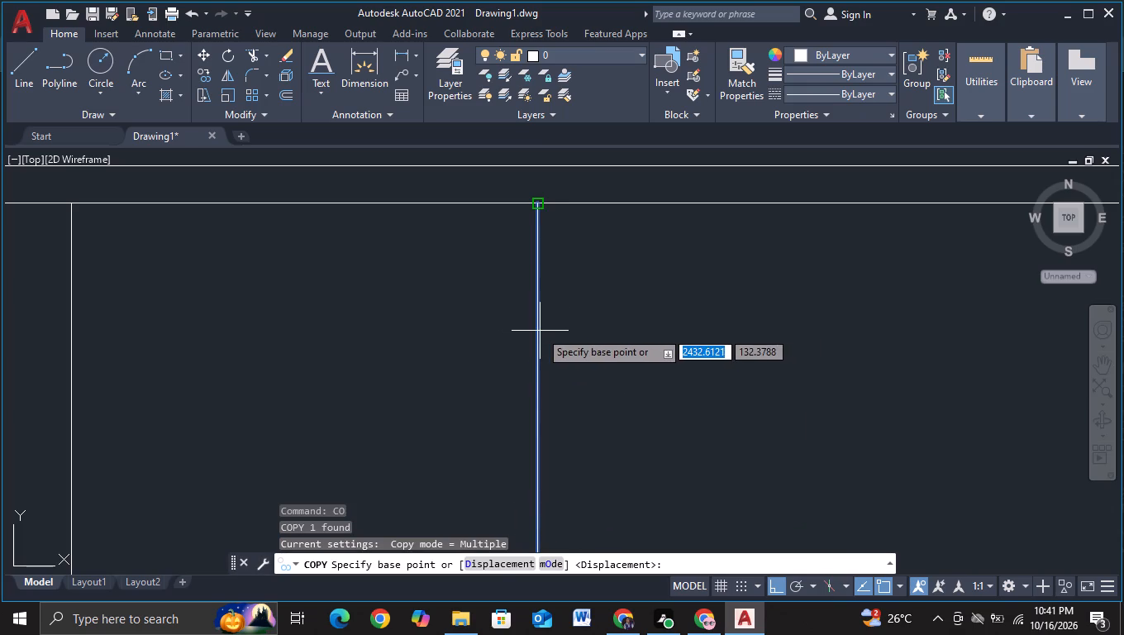
left_click_drag(539, 331, 553, 332)
scroll(635, 337, "up", 1)
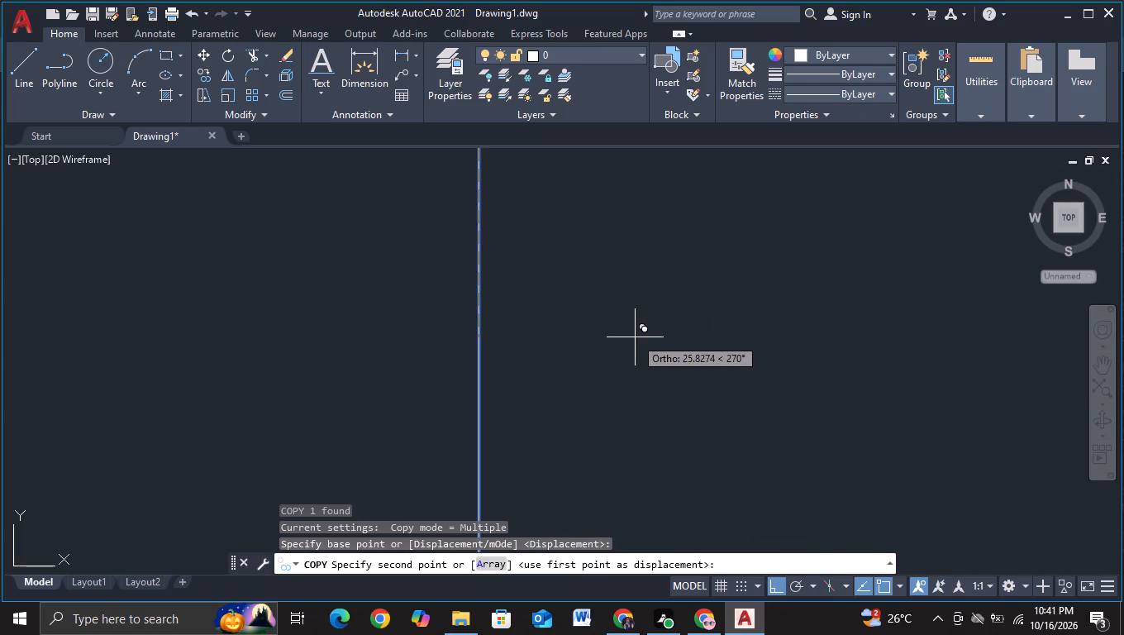
scroll(635, 337, "down", 4)
middle_click_drag(649, 366, 618, 275)
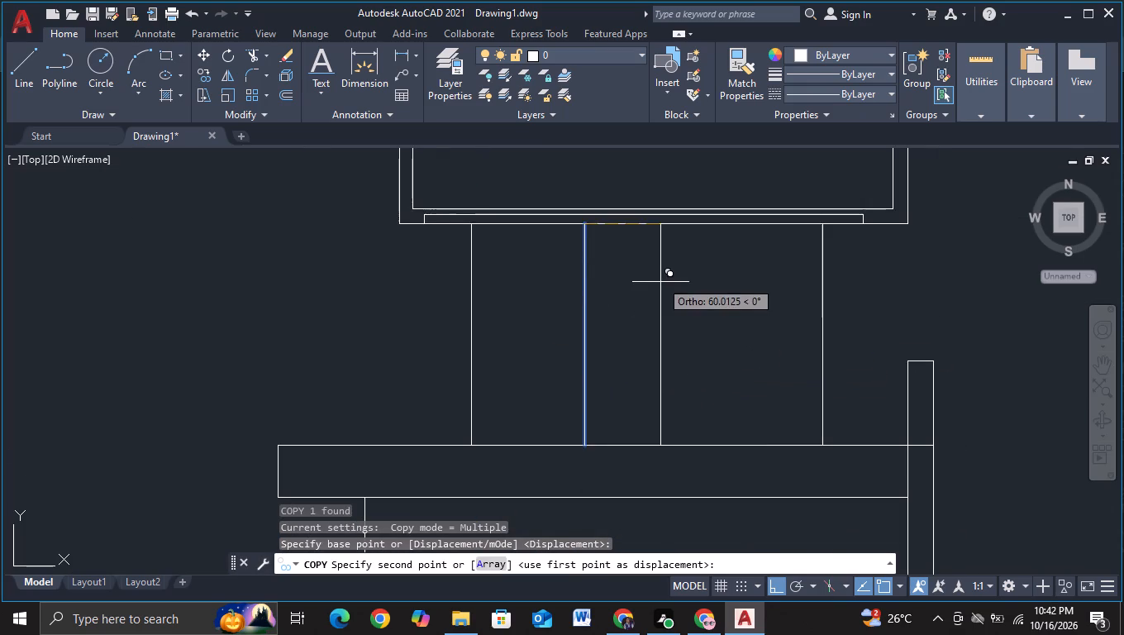
scroll(634, 284, "up", 2)
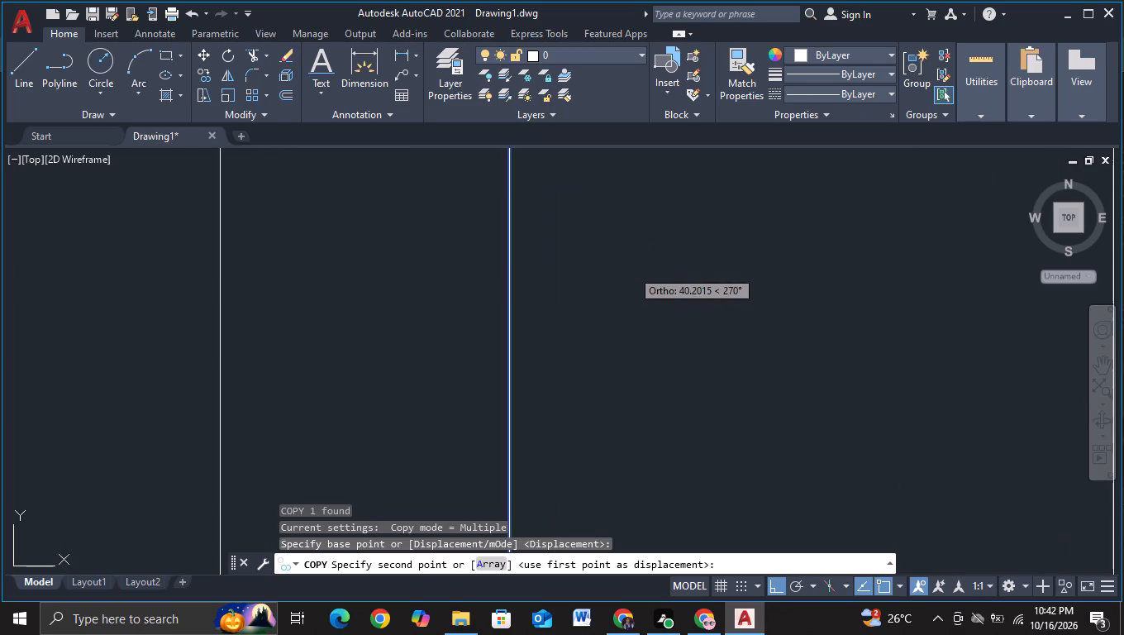
scroll(598, 233, "down", 2)
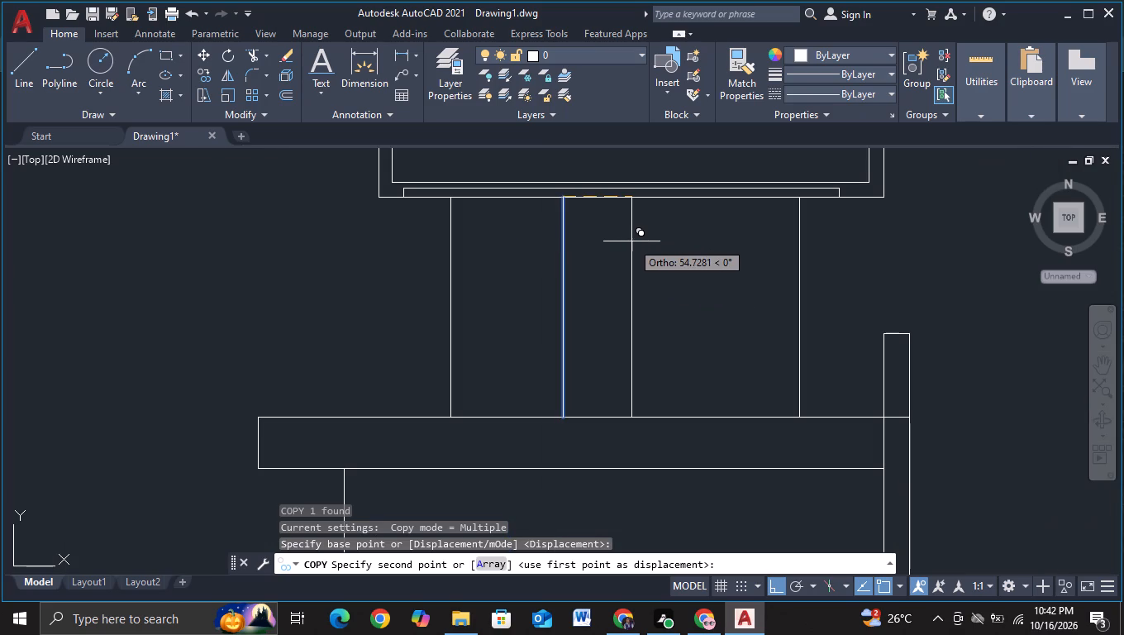
scroll(625, 236, "up", 1)
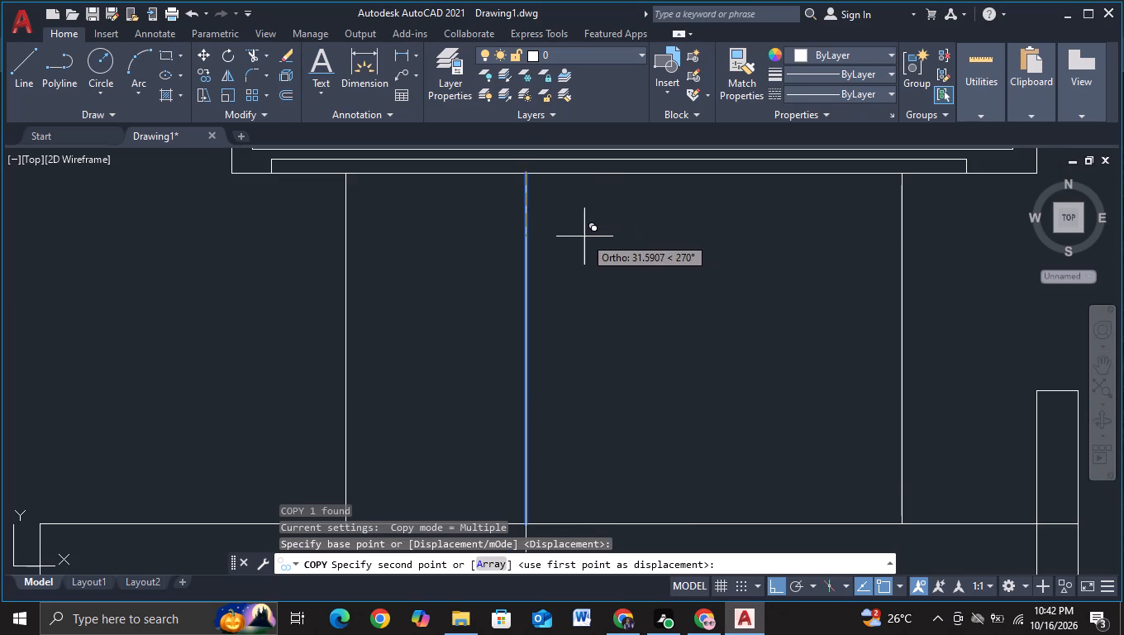
scroll(581, 236, "up", 1)
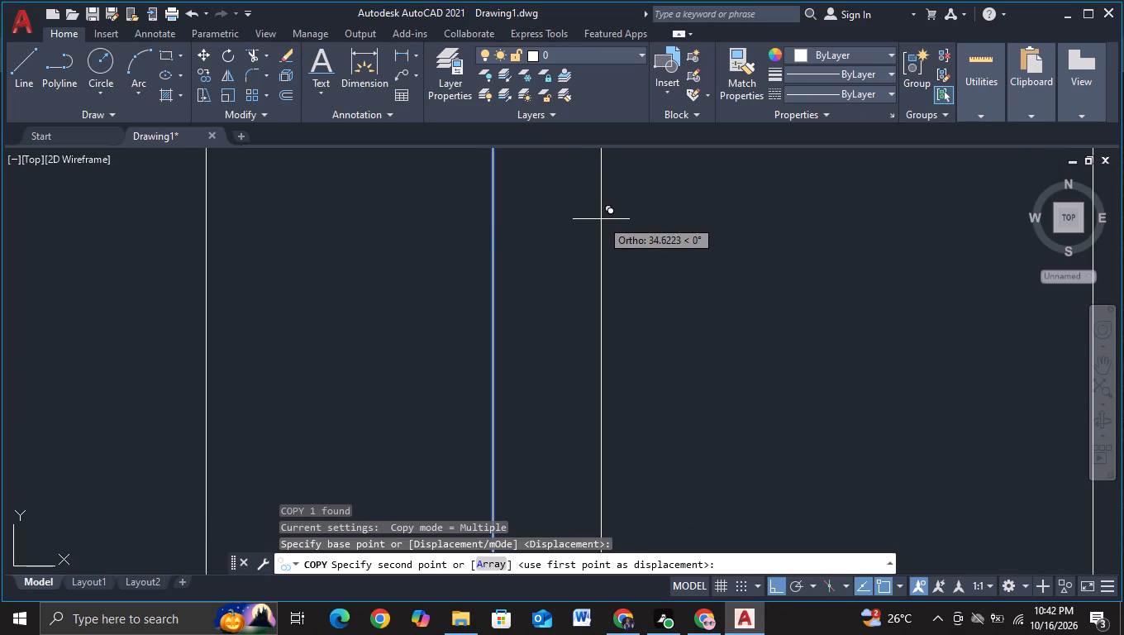
scroll(569, 220, "up", 1)
scroll(569, 220, "down", 1)
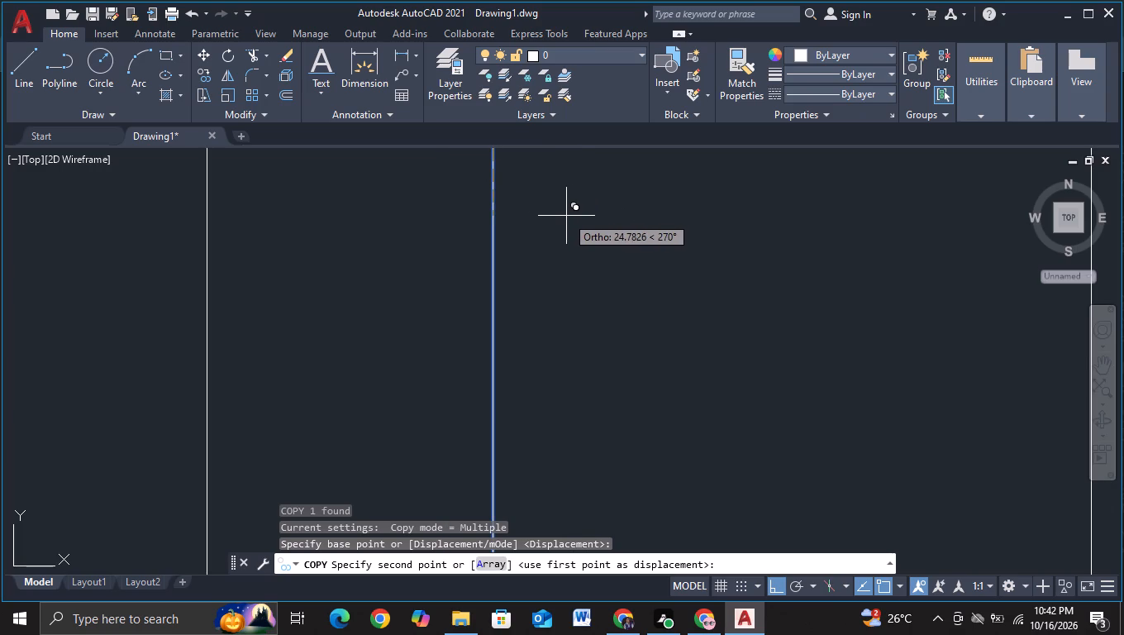
left_click(573, 216)
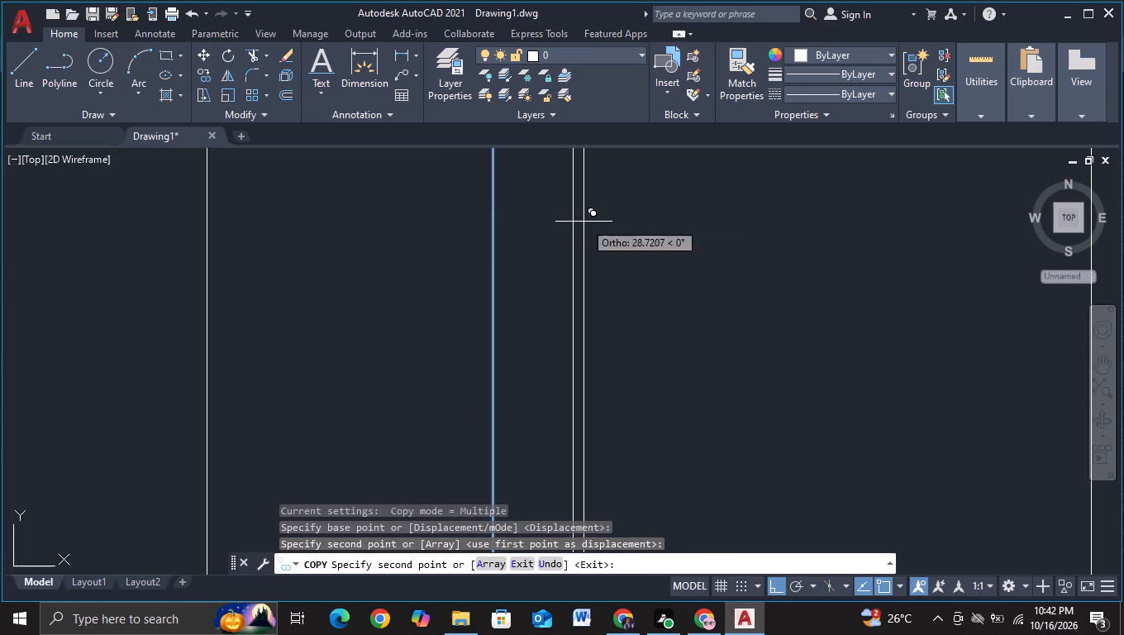
key("Escape")
scroll(584, 222, "down", 3)
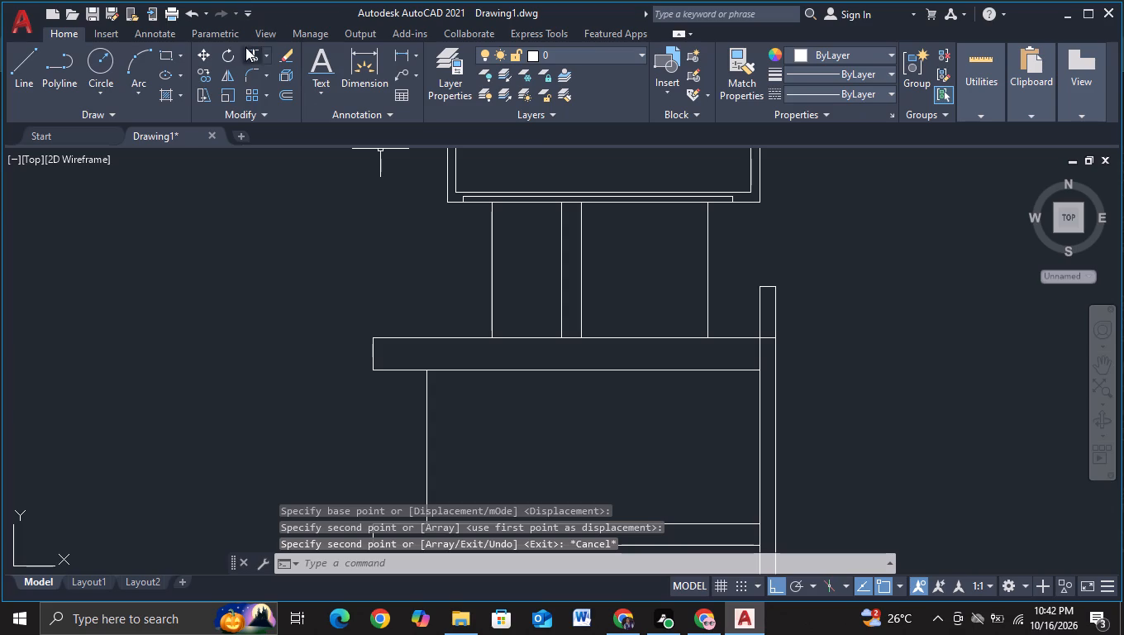
Trim the piece of the box's bottom edge between the two inner vertical lines.
left_click(251, 51)
scroll(559, 251, "up", 2)
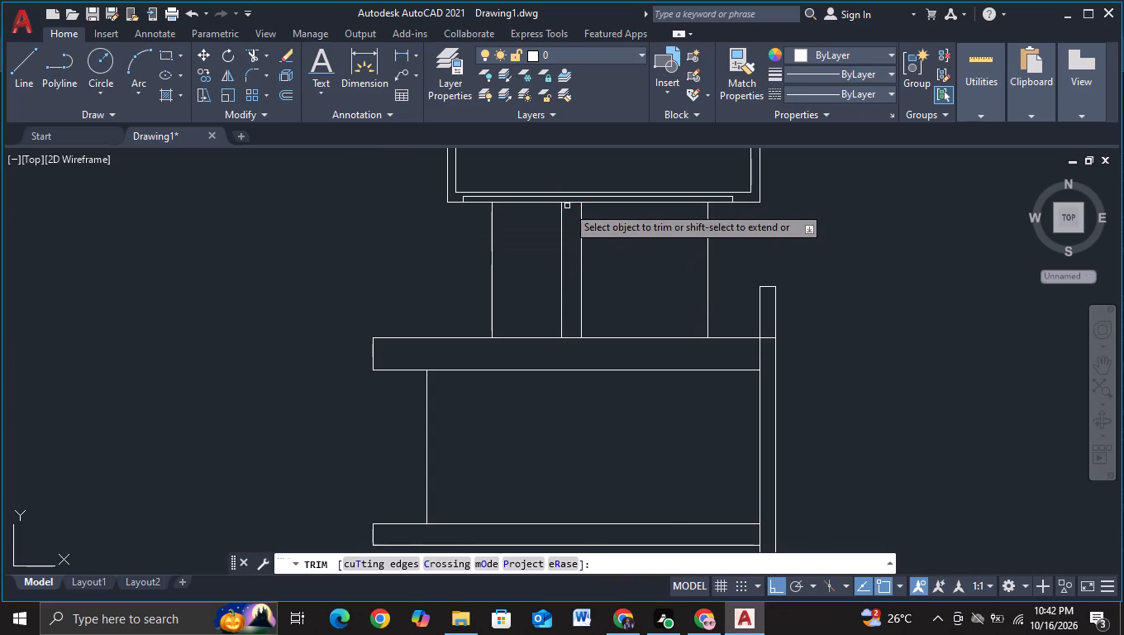
left_click(572, 203)
scroll(572, 246, "down", 1)
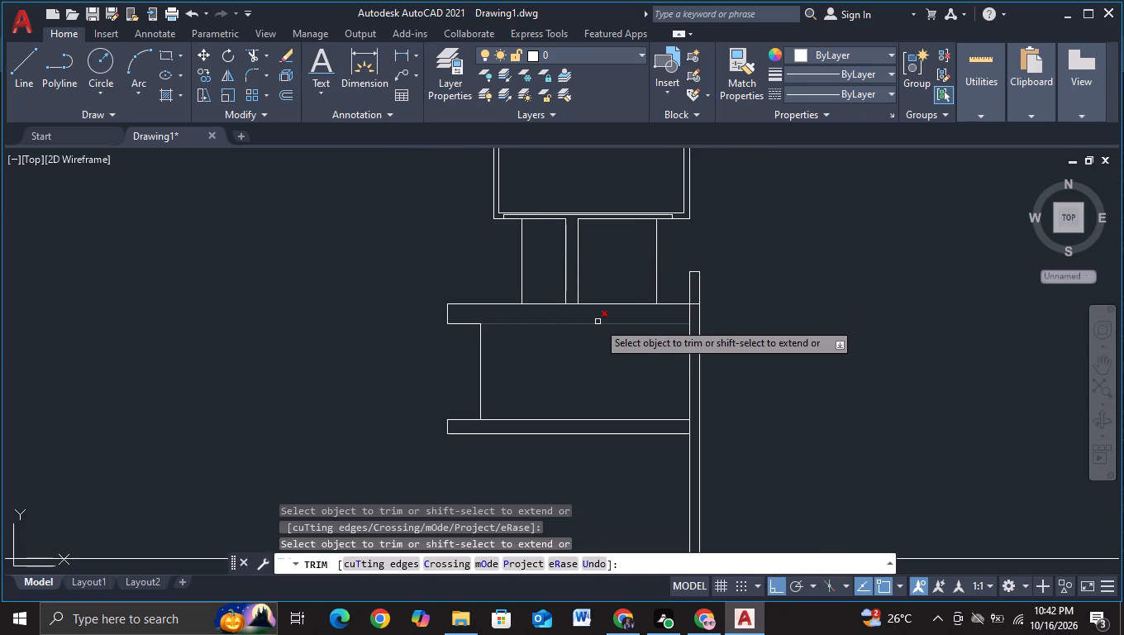
middle_click_drag(582, 337, 579, 306)
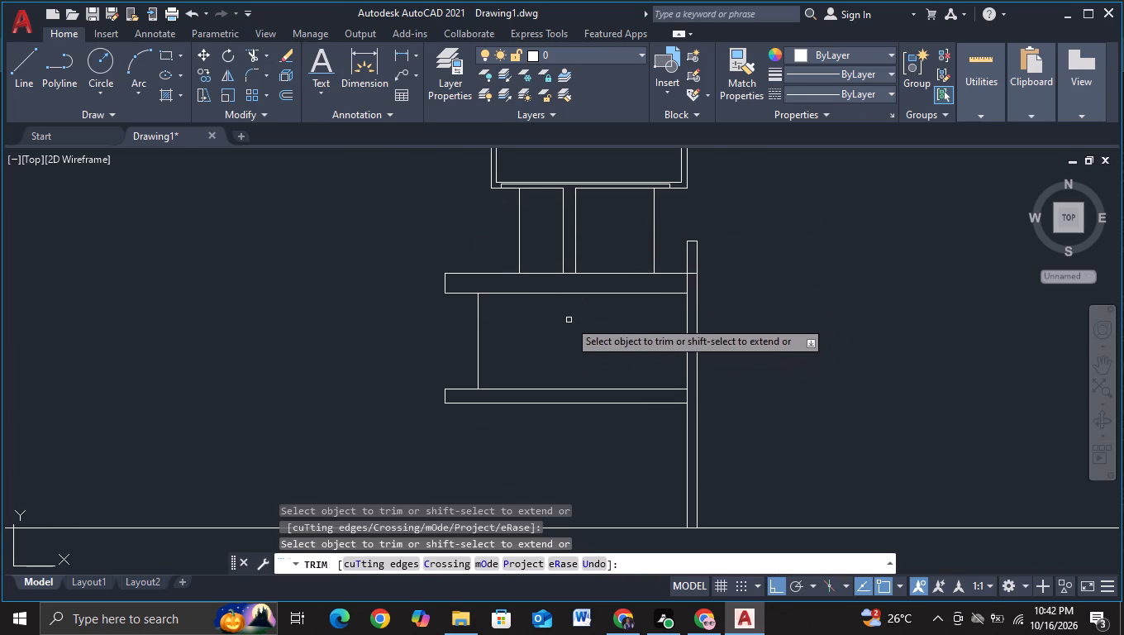
Draw an L-shaped line from just below the base slab's left end up into the slab and horizontally past the post.
left_click(36, 78)
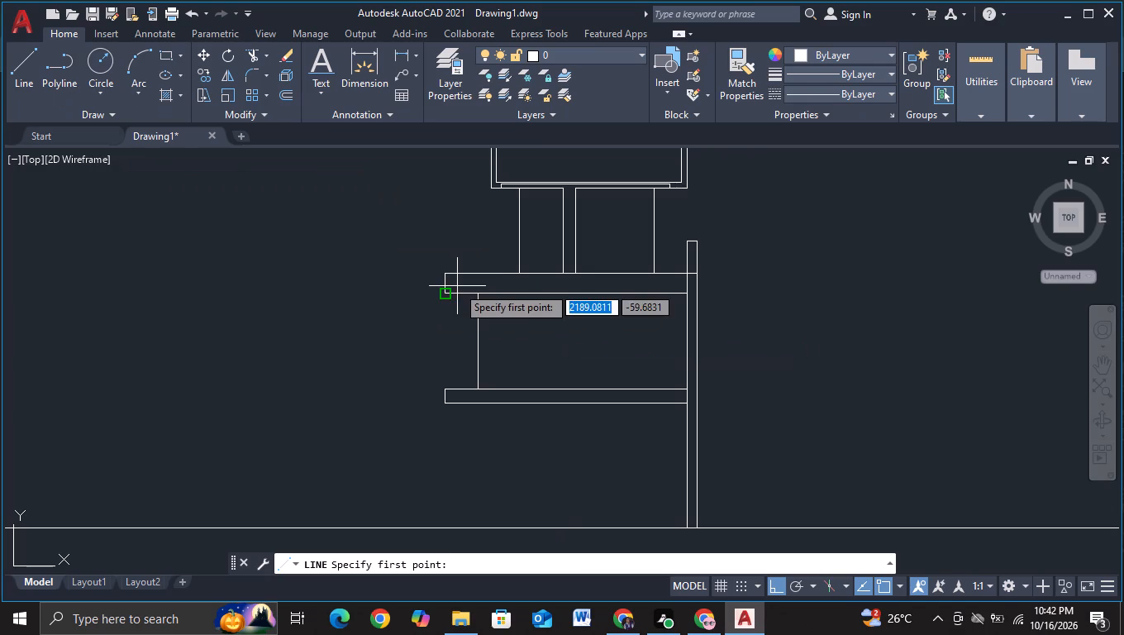
scroll(464, 308, "up", 2)
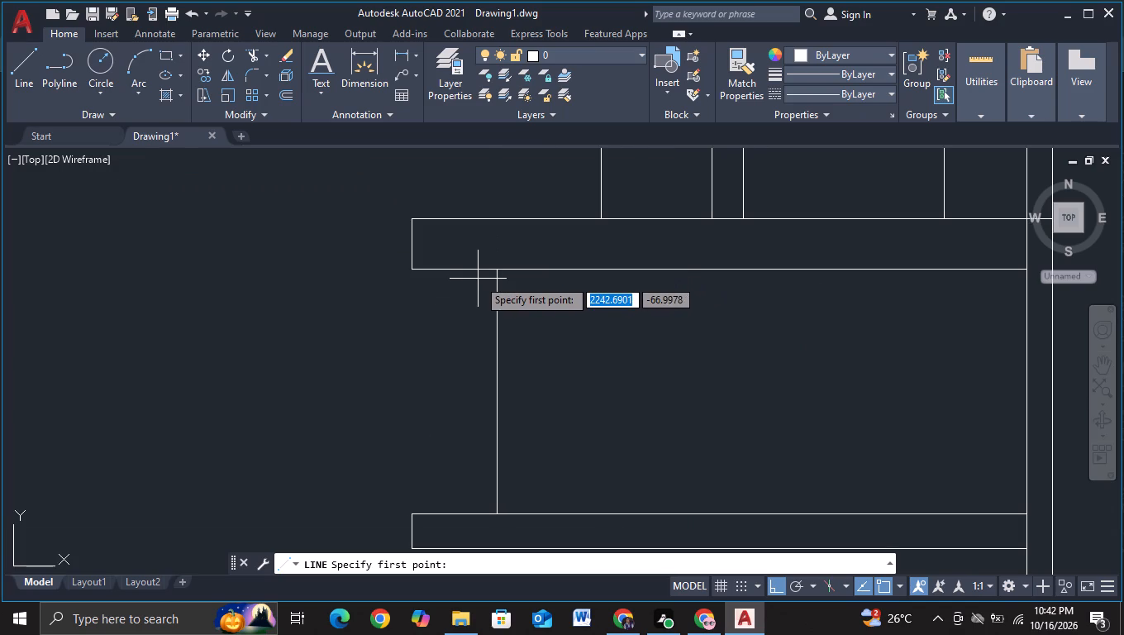
scroll(458, 282, "up", 1)
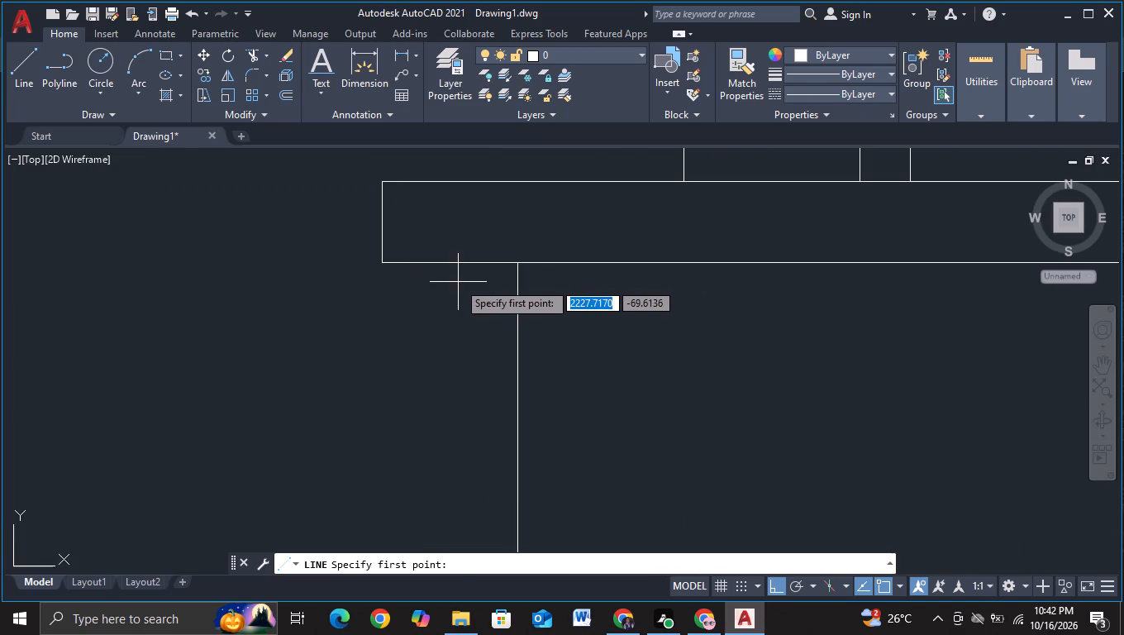
left_click(454, 282)
left_click(456, 213)
scroll(841, 248, "down", 2)
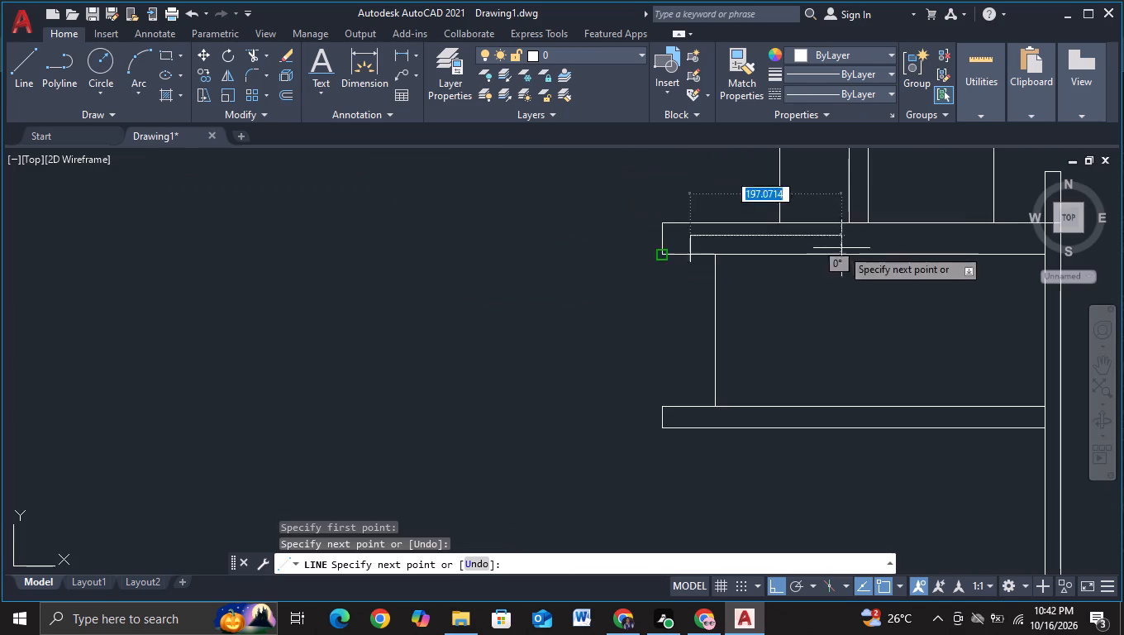
middle_click_drag(851, 260, 298, 254)
scroll(431, 242, "up", 1)
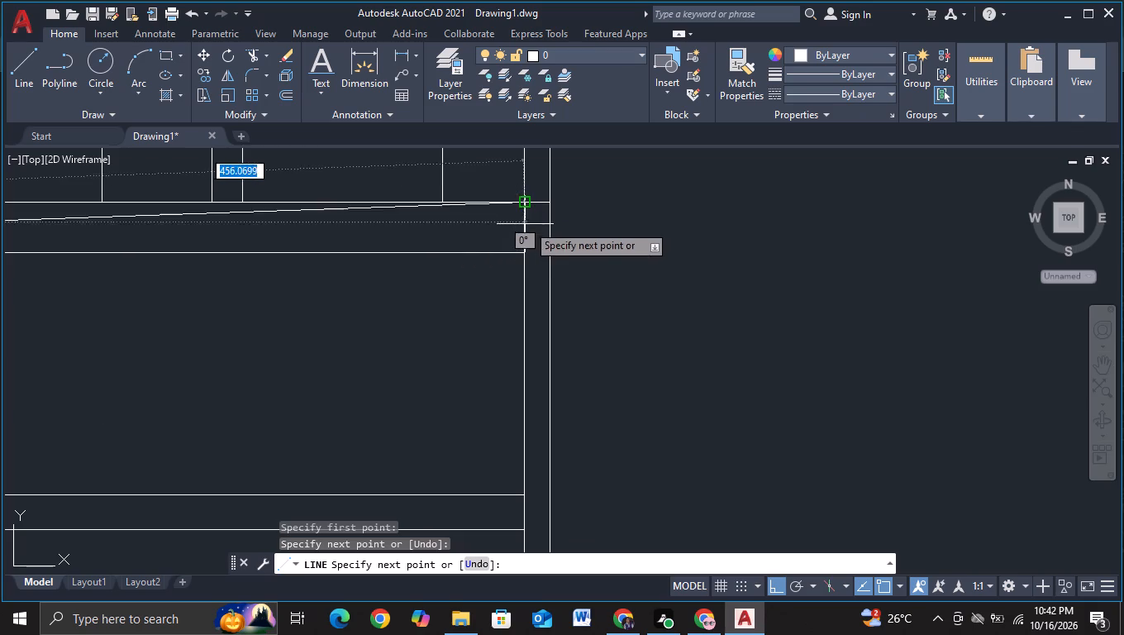
left_click(606, 229)
key("Escape")
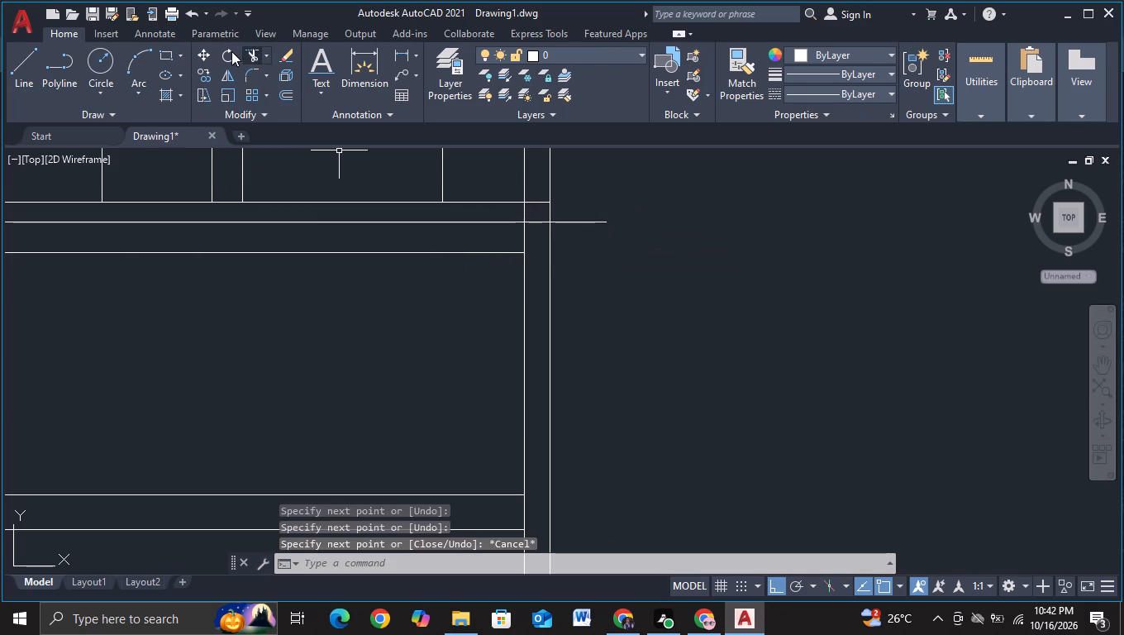
Trim the L-shaped line where it crosses and passes the post and where it overhangs the base slab's bottom edge.
left_click(251, 55)
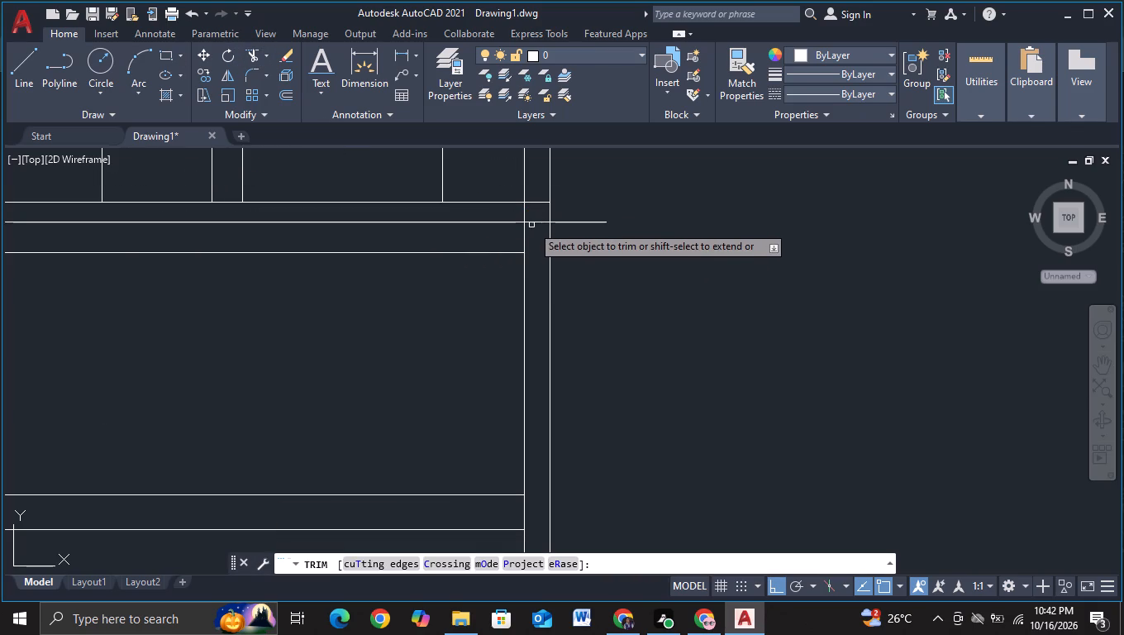
left_click(531, 222)
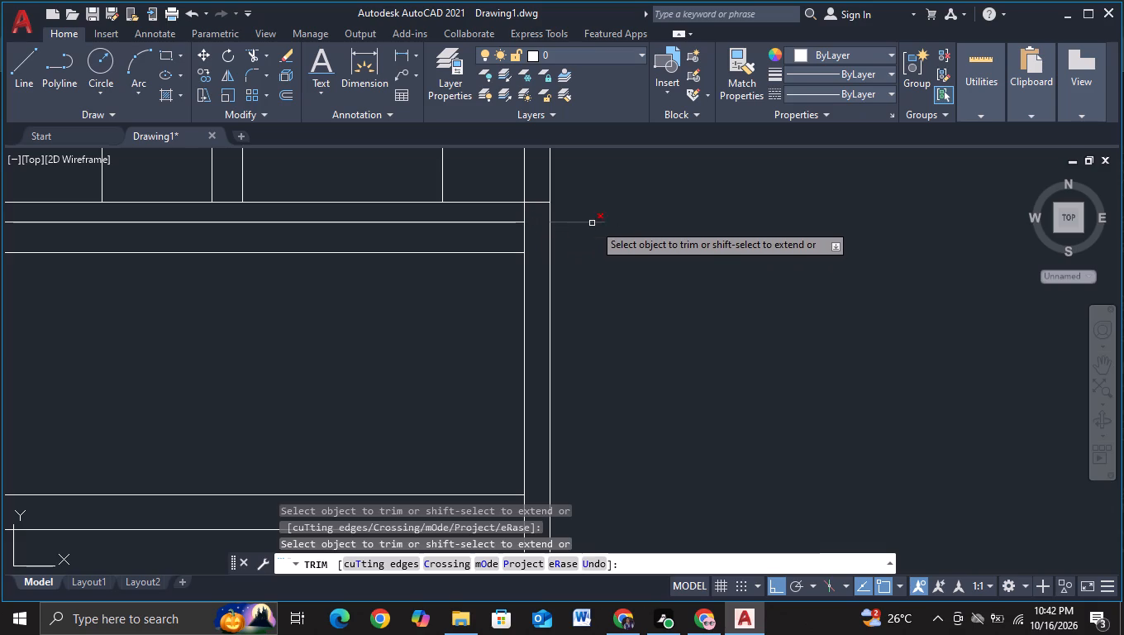
left_click(588, 222)
scroll(339, 362, "down", 2)
middle_click_drag(307, 364, 465, 356)
scroll(338, 335, "up", 1)
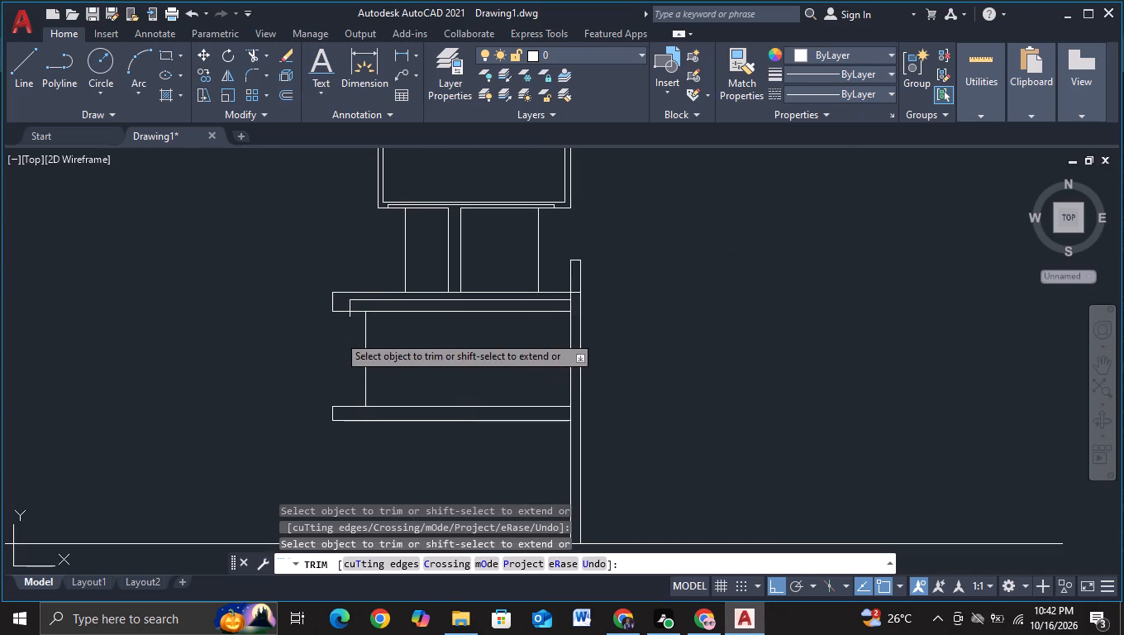
scroll(338, 335, "up", 1)
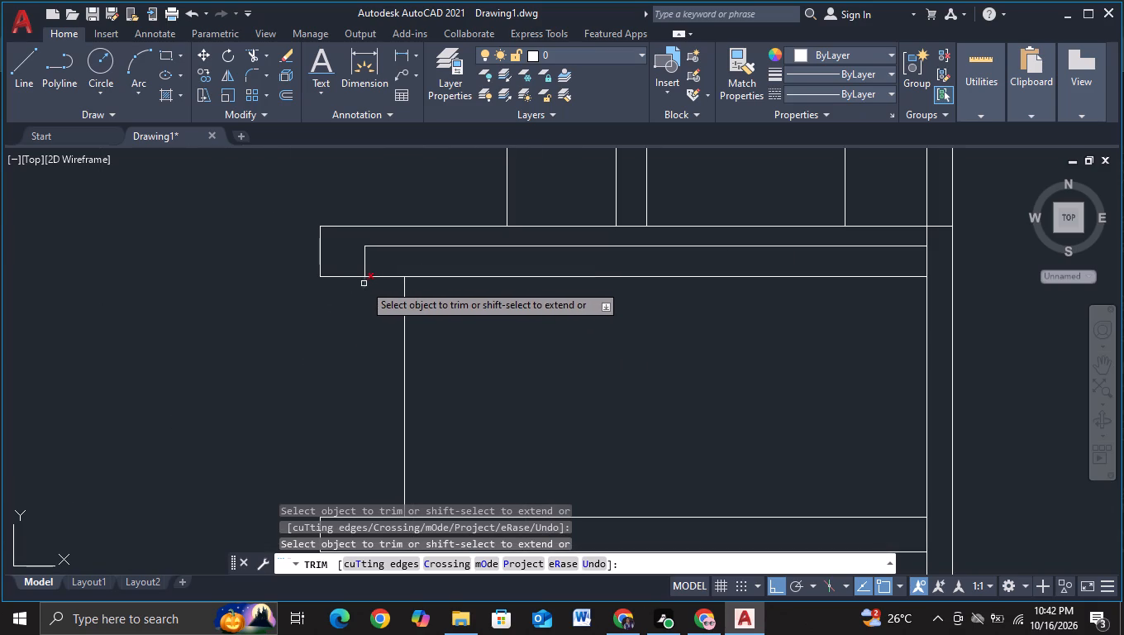
left_click(364, 284)
scroll(636, 345, "down", 2)
key("Escape")
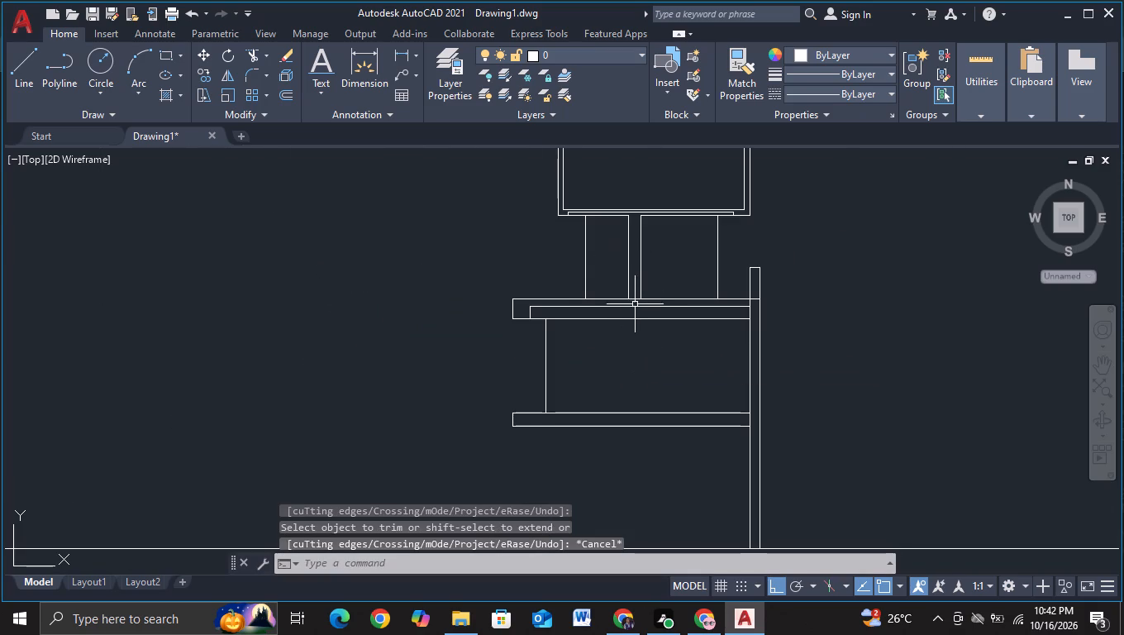
Copy the left inner vertical line about 240 units straight down into the space between the two slabs.
left_click(629, 236)
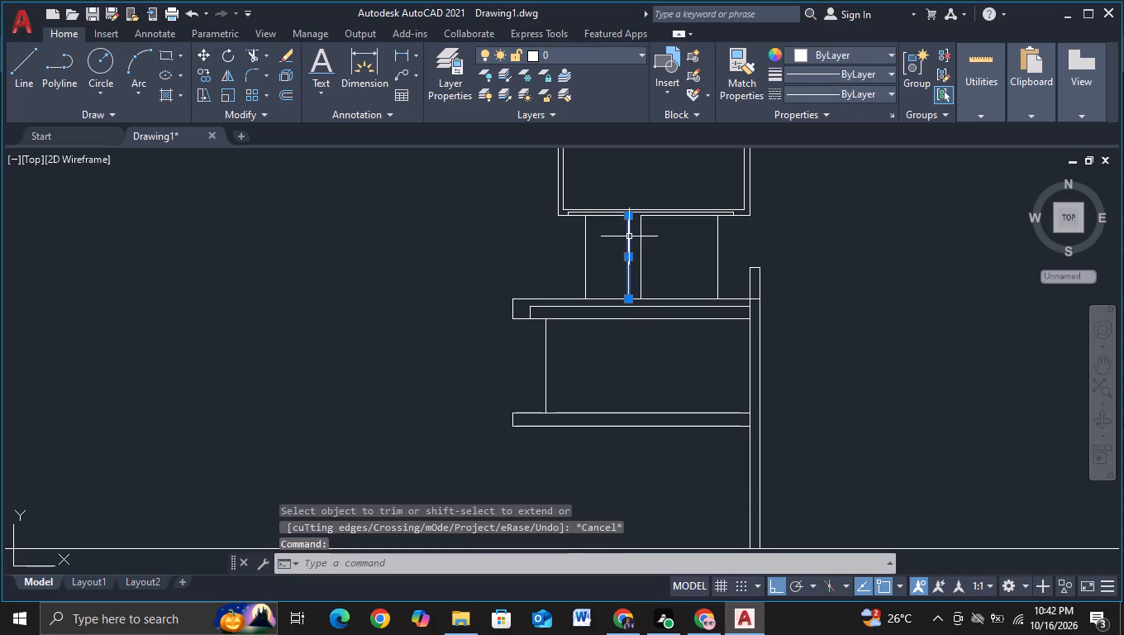
key("c")
left_click(656, 284)
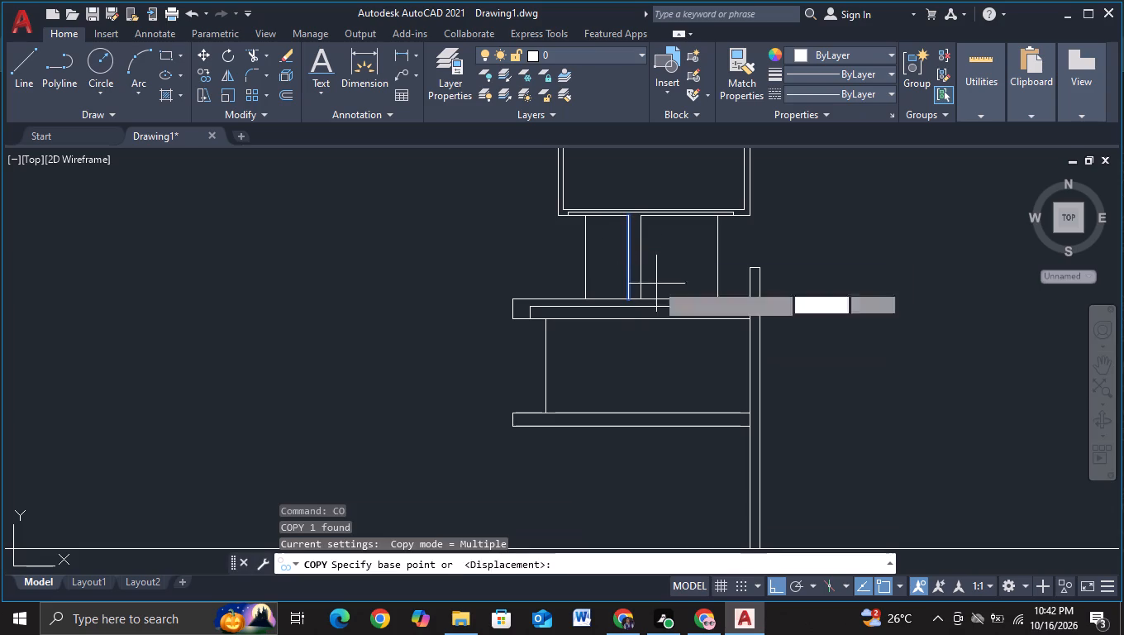
left_click(630, 256)
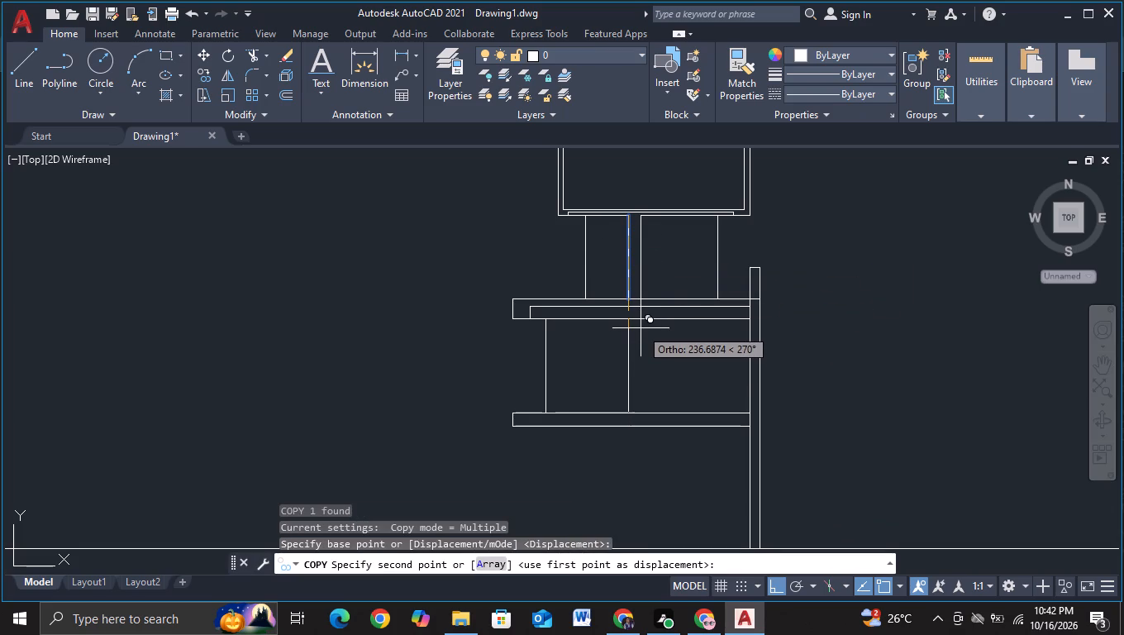
left_click(641, 329)
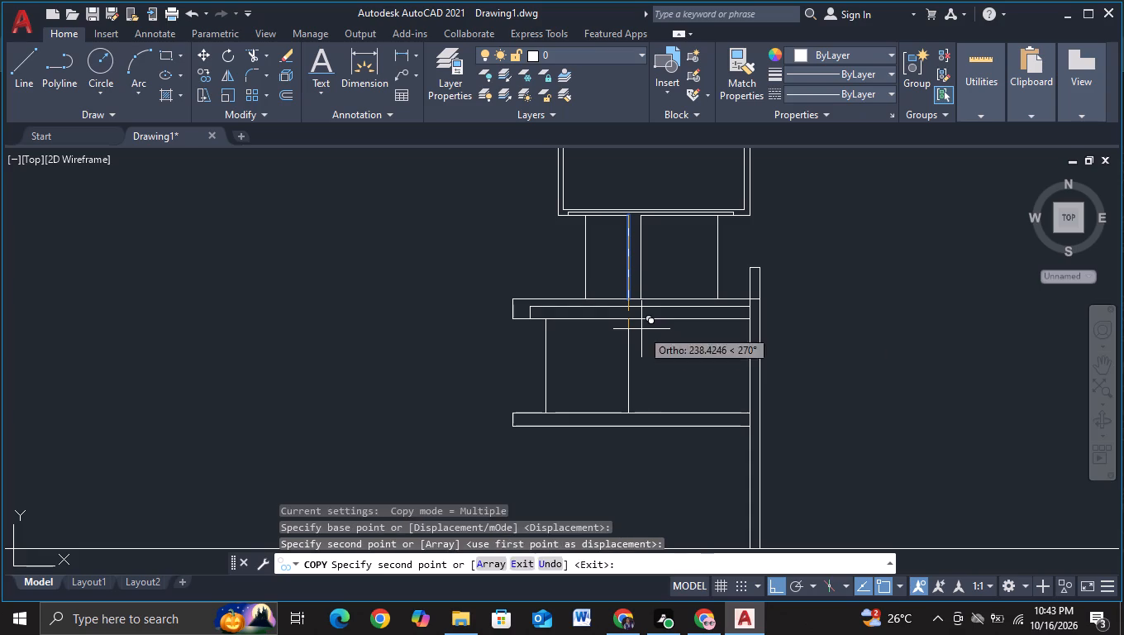
key("Escape")
scroll(637, 364, "up", 2)
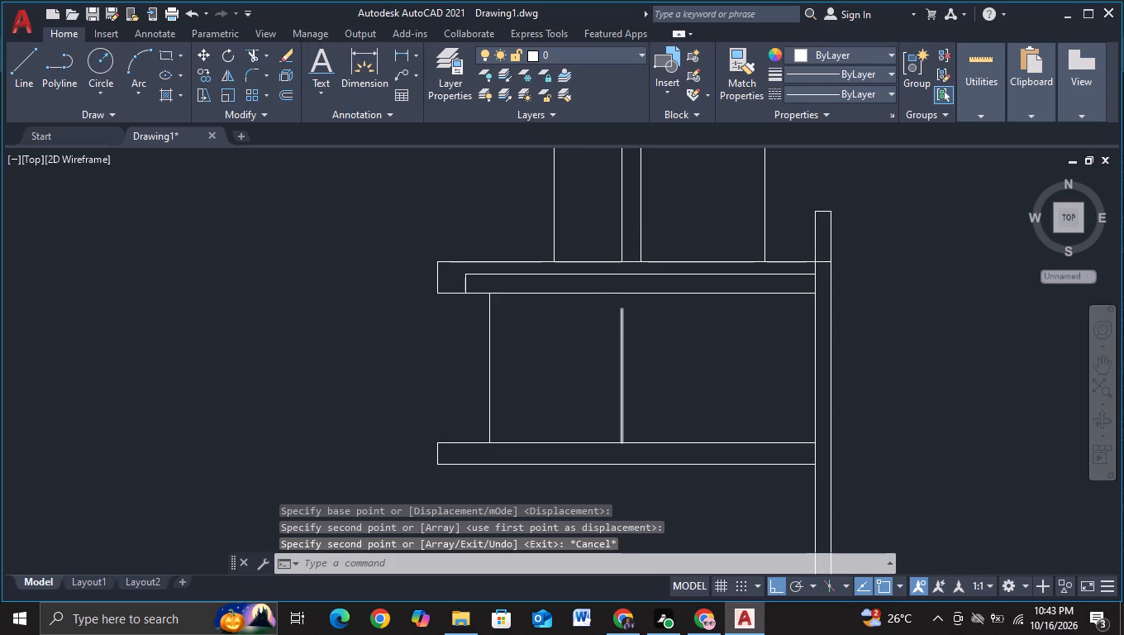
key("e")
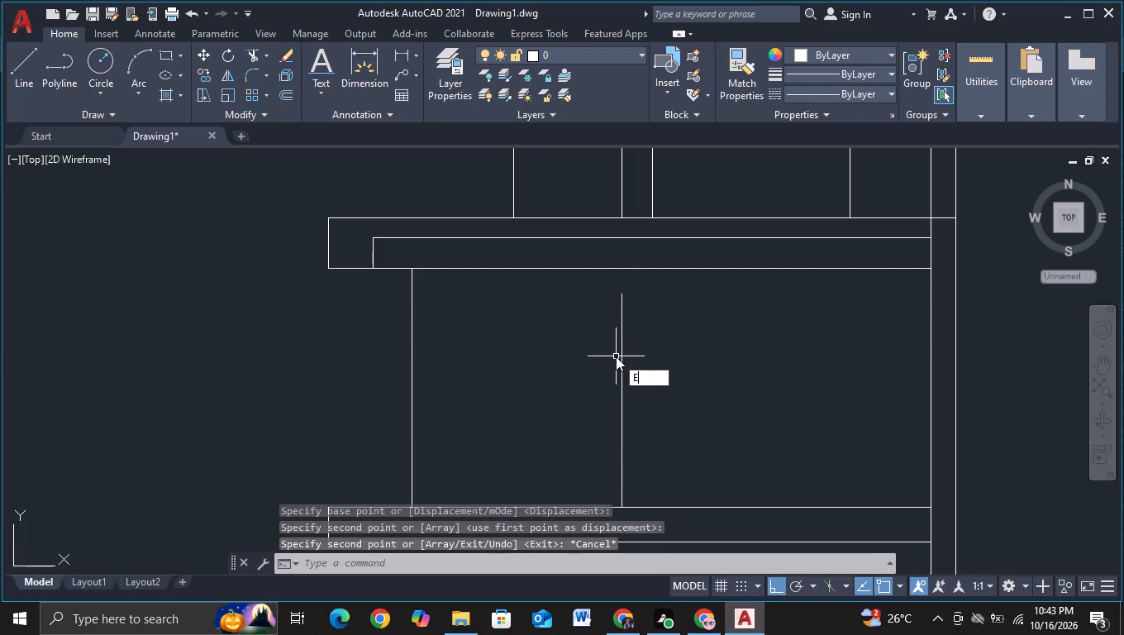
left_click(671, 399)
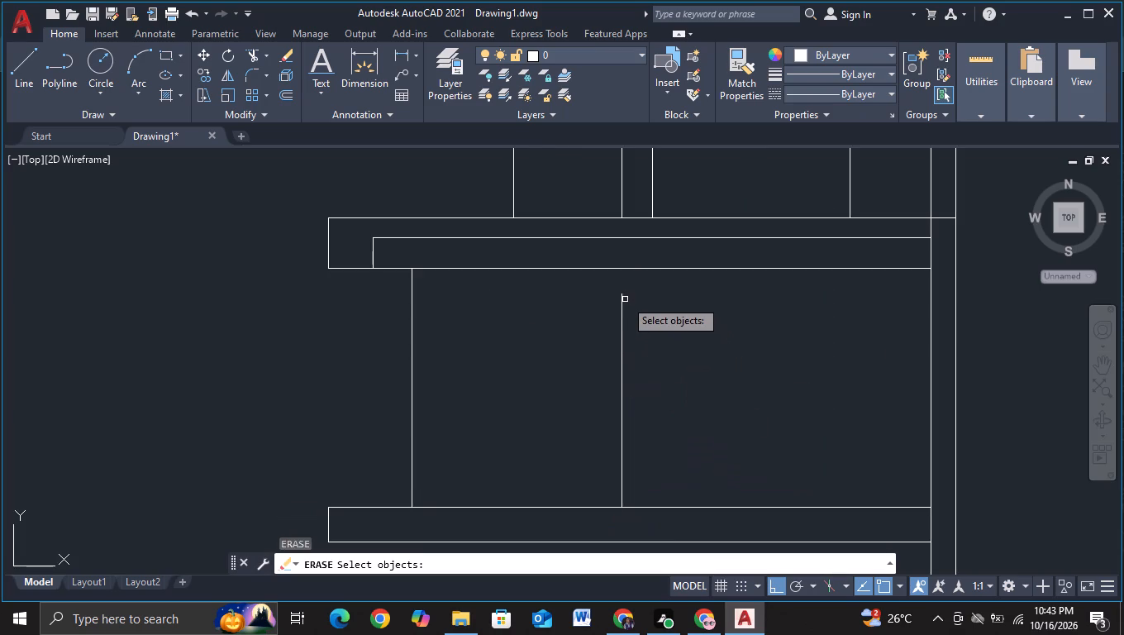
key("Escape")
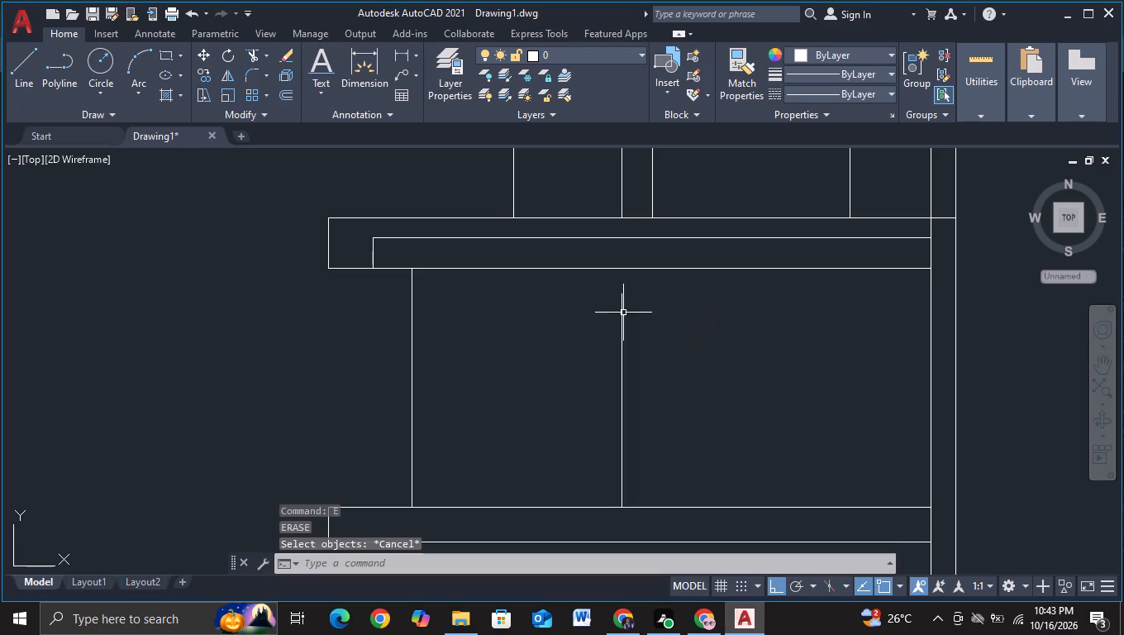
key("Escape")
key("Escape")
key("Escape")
Extend the copied inner vertical line up to the upper slab's bottom edge.
key("e")
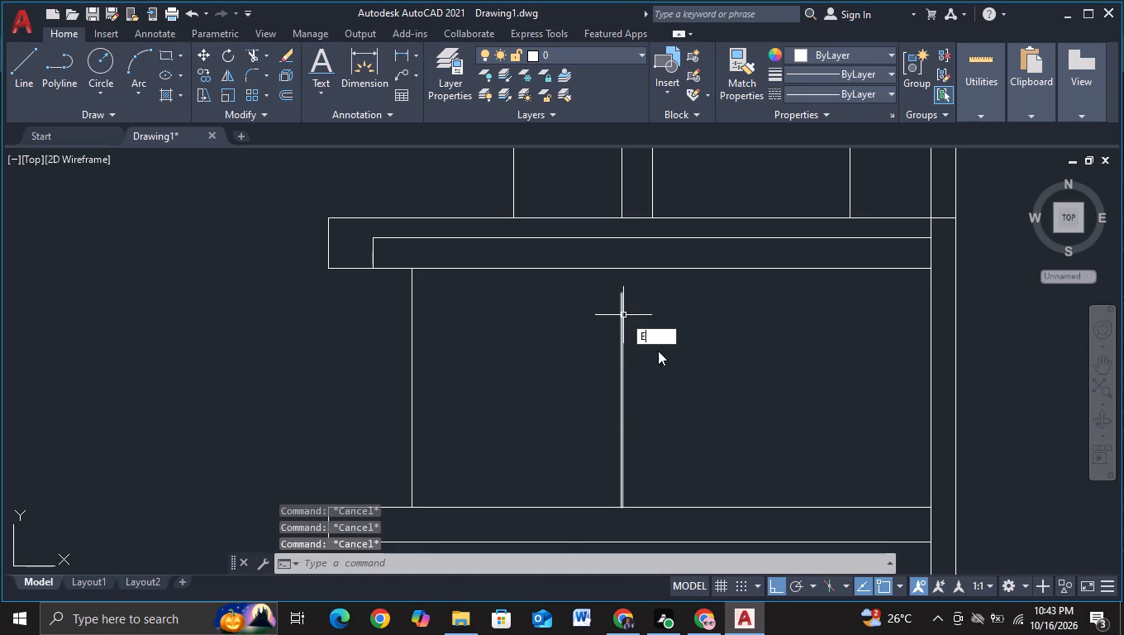
left_click(660, 363)
left_click(621, 338)
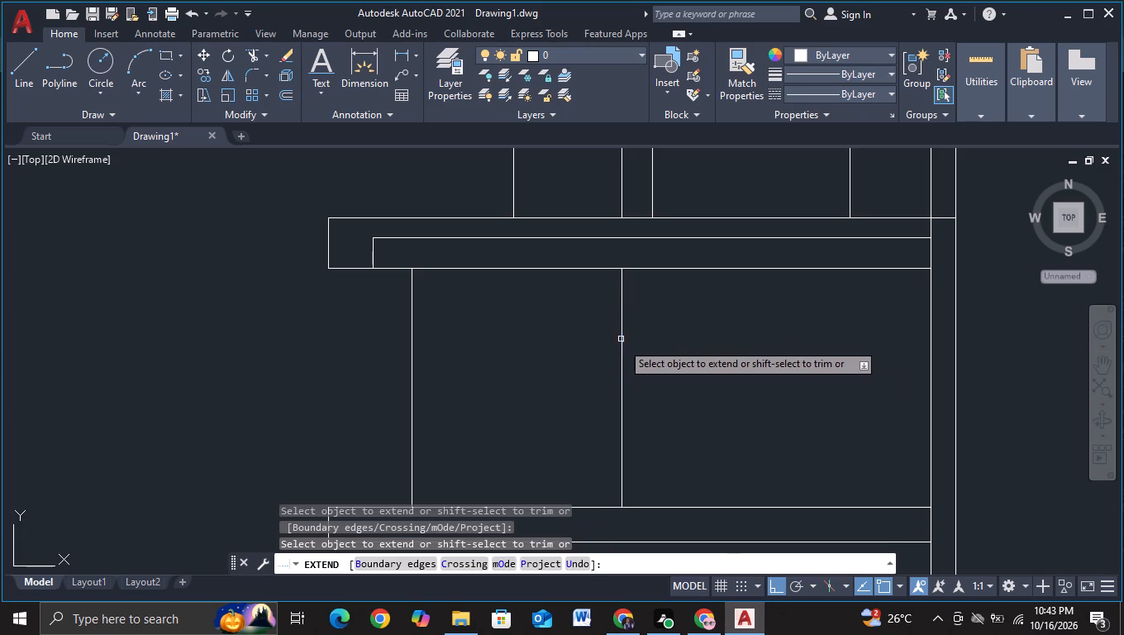
scroll(646, 421, "down", 1)
middle_click_drag(658, 466, 624, 351)
scroll(658, 466, "up", 1)
scroll(606, 349, "up", 3)
left_click(509, 393)
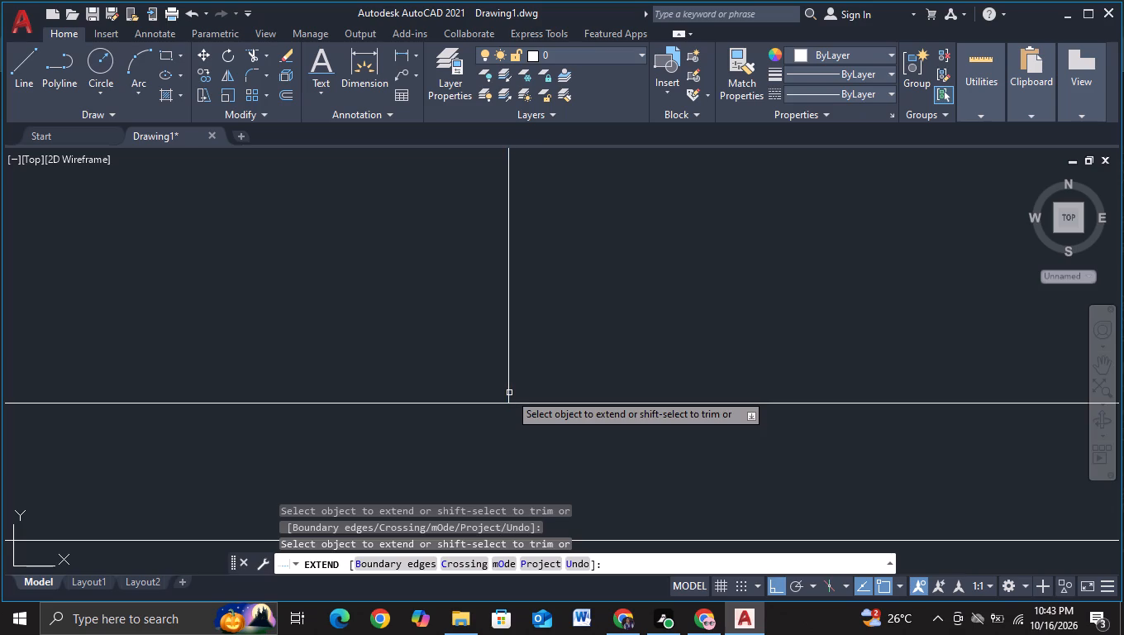
key("Escape")
Copy the extended vertical line about 38 units horizontally to the right, between the two slabs.
scroll(563, 367, "down", 2)
left_click(540, 356)
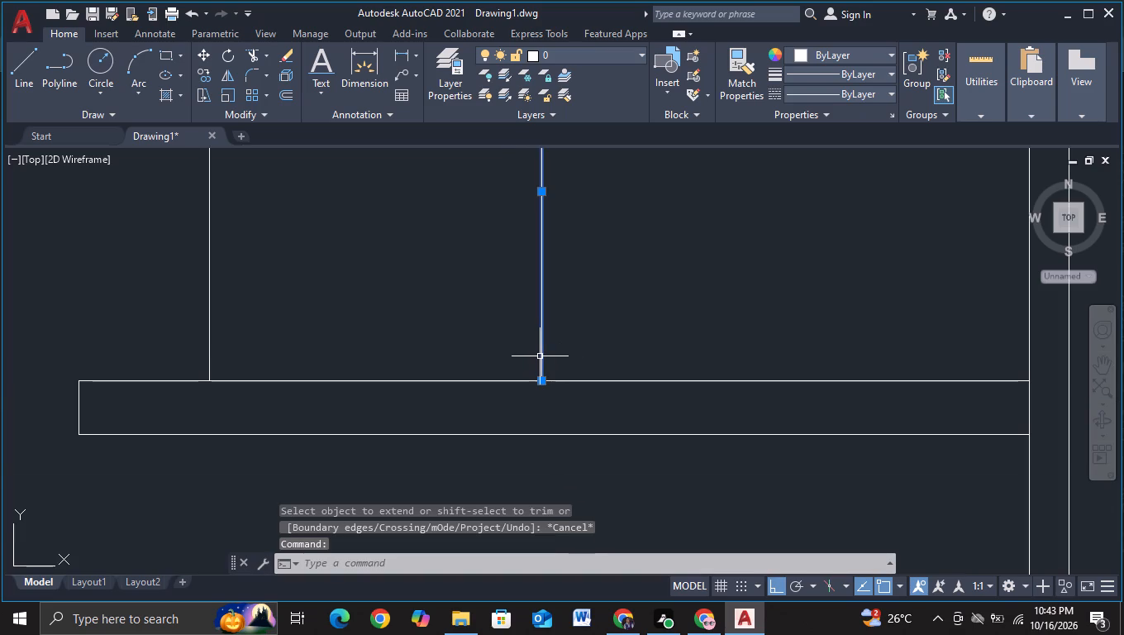
key("c")
left_click(578, 403)
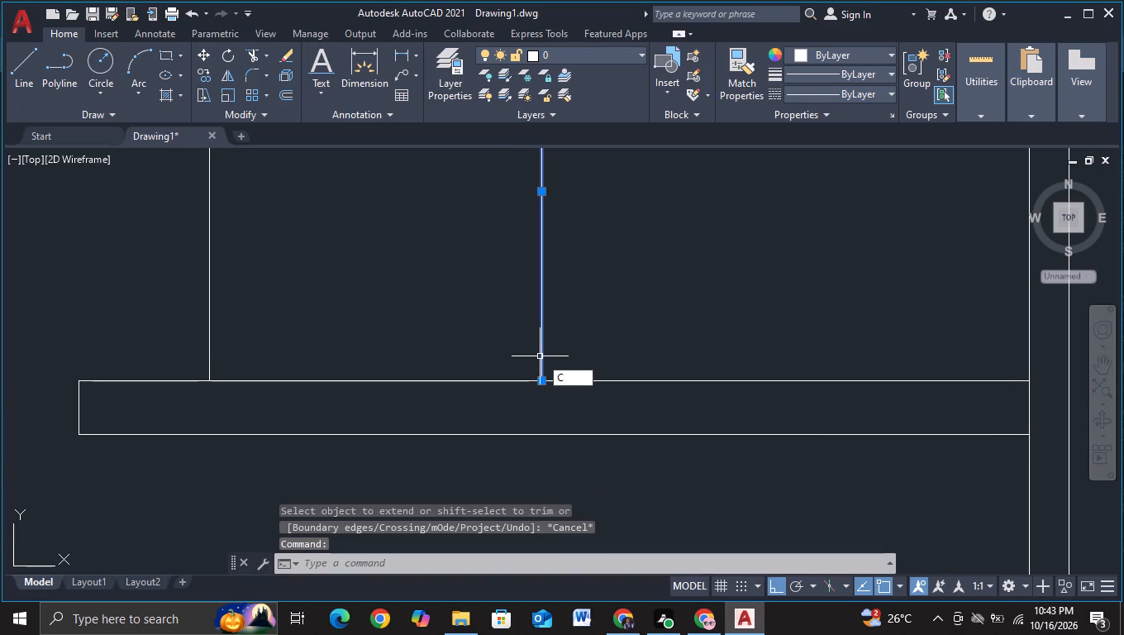
left_click(540, 341)
scroll(617, 338, "down", 2)
middle_click_drag(617, 338, 621, 428)
scroll(612, 408, "up", 1)
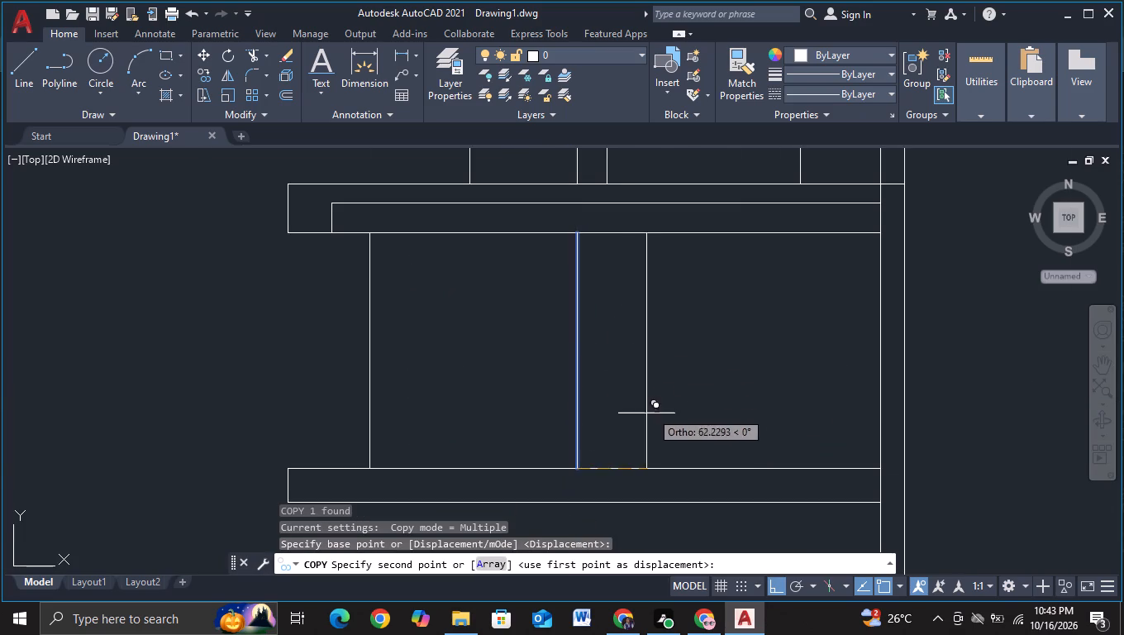
scroll(659, 399, "up", 1)
scroll(599, 389, "down", 1)
middle_click_drag(600, 390, 572, 421)
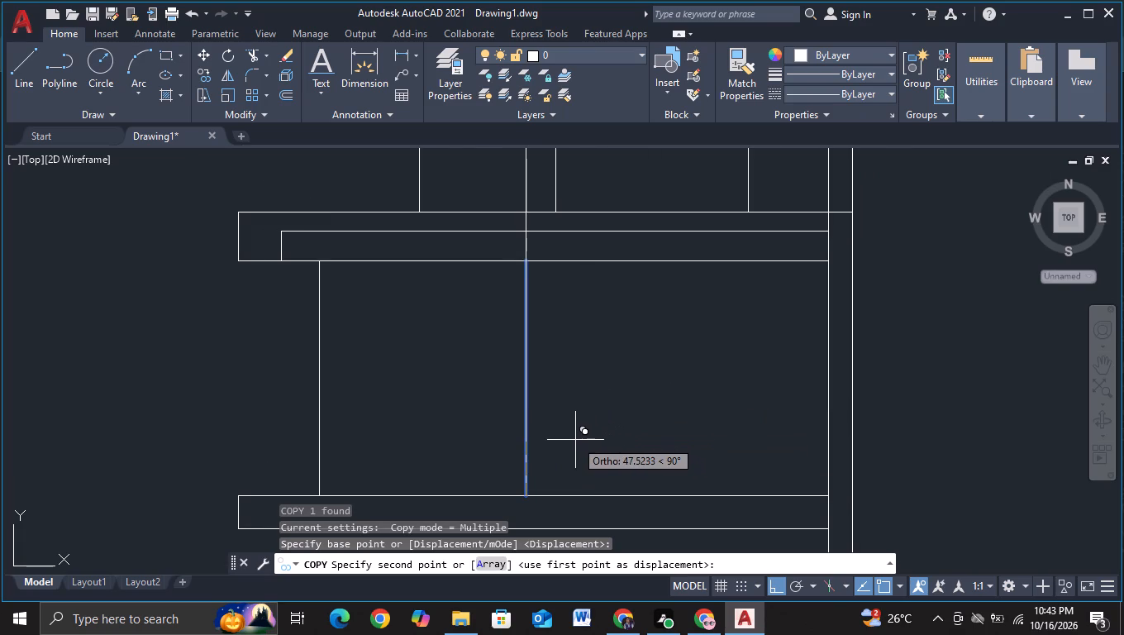
scroll(575, 440, "up", 2)
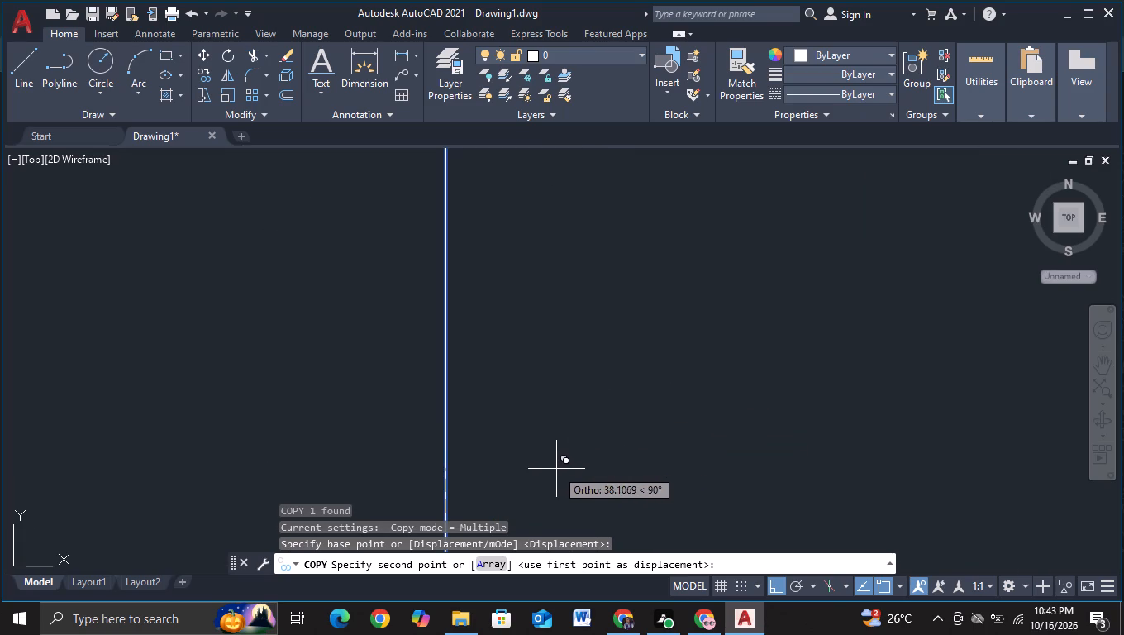
scroll(556, 469, "down", 3)
scroll(556, 469, "up", 3)
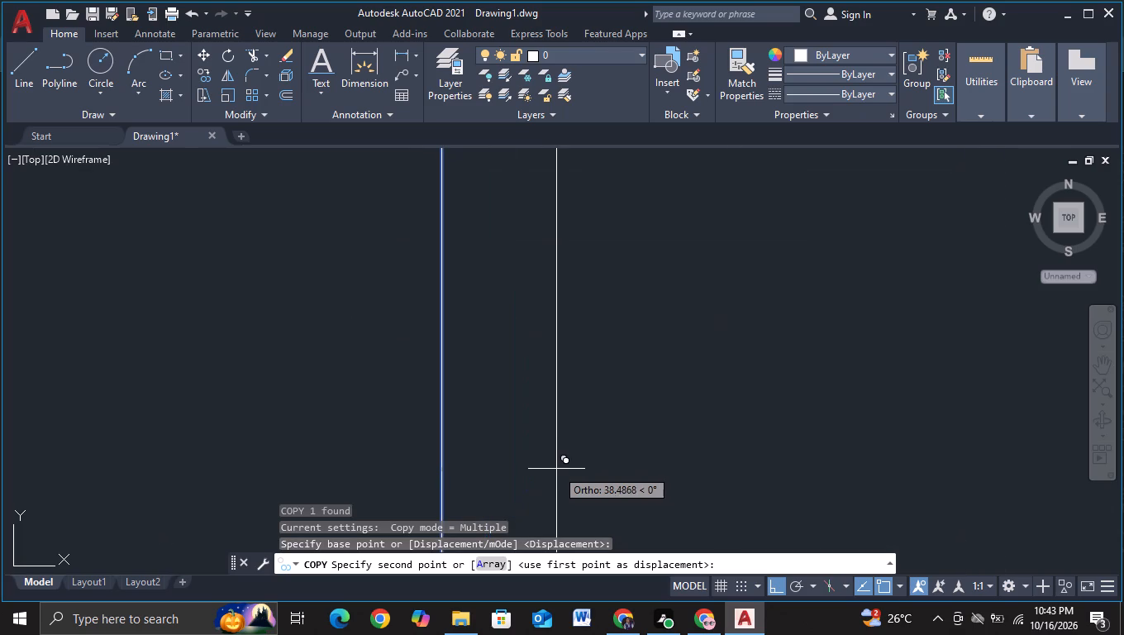
left_click(557, 469)
key("Escape")
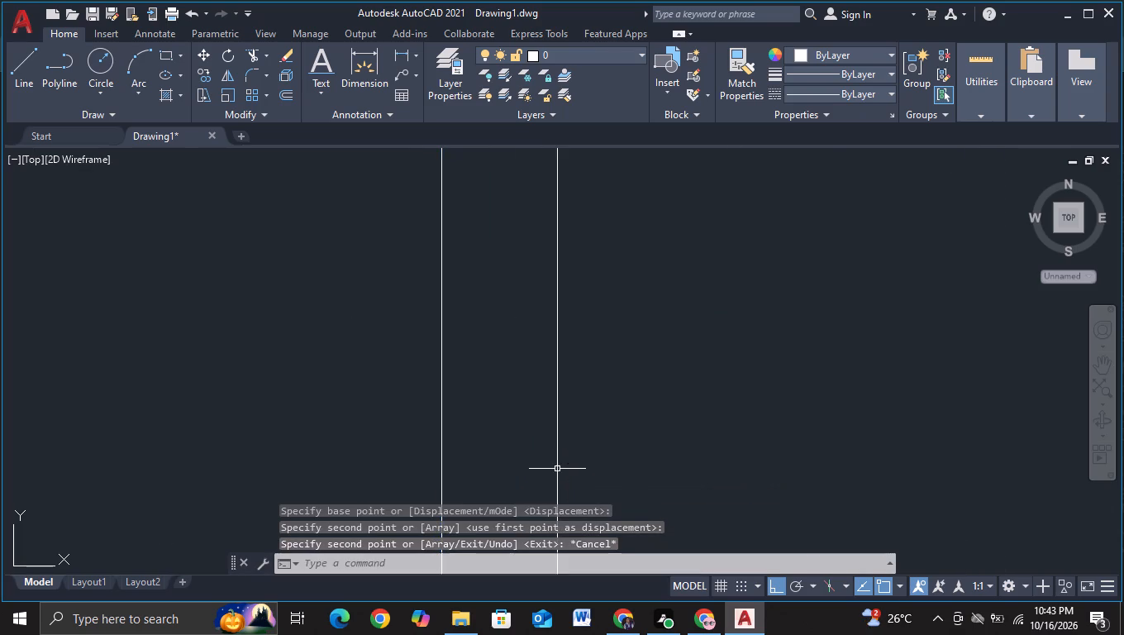
Move the new copy left until it lines up with the right inner vertical line above the upper slab.
scroll(558, 469, "down", 2)
middle_click_drag(581, 470, 598, 434)
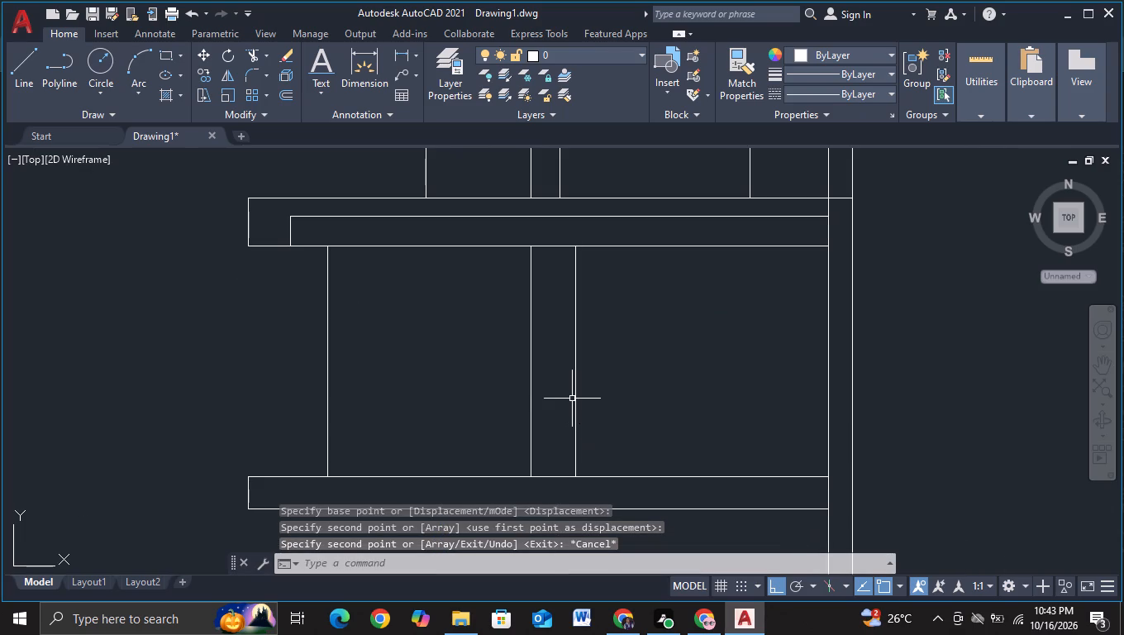
left_click(574, 399)
key("m")
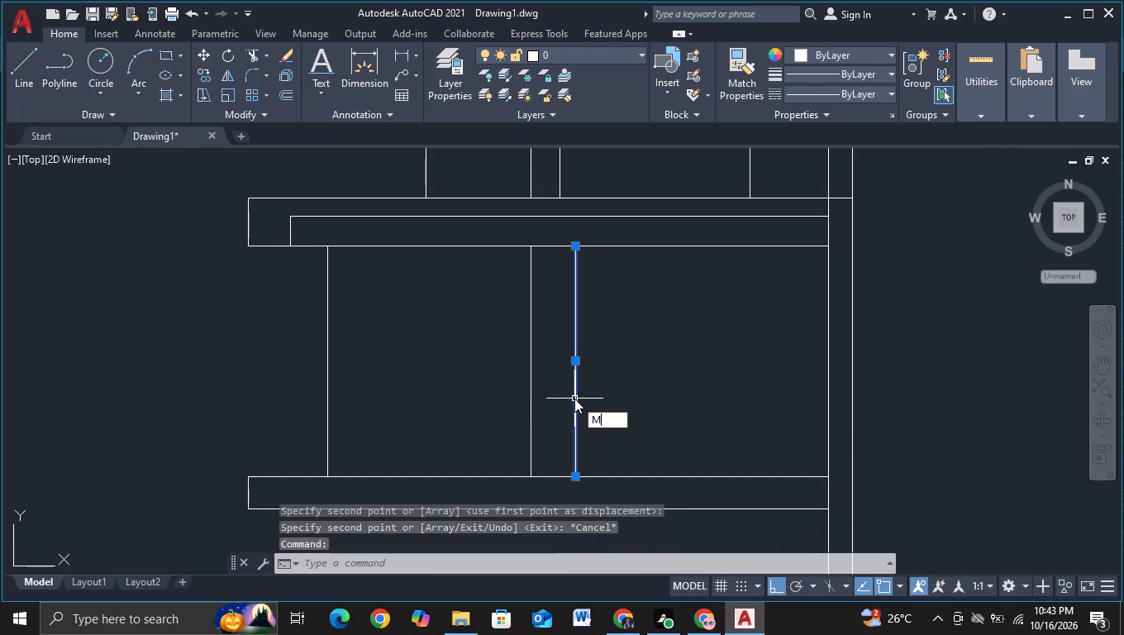
left_click(628, 437)
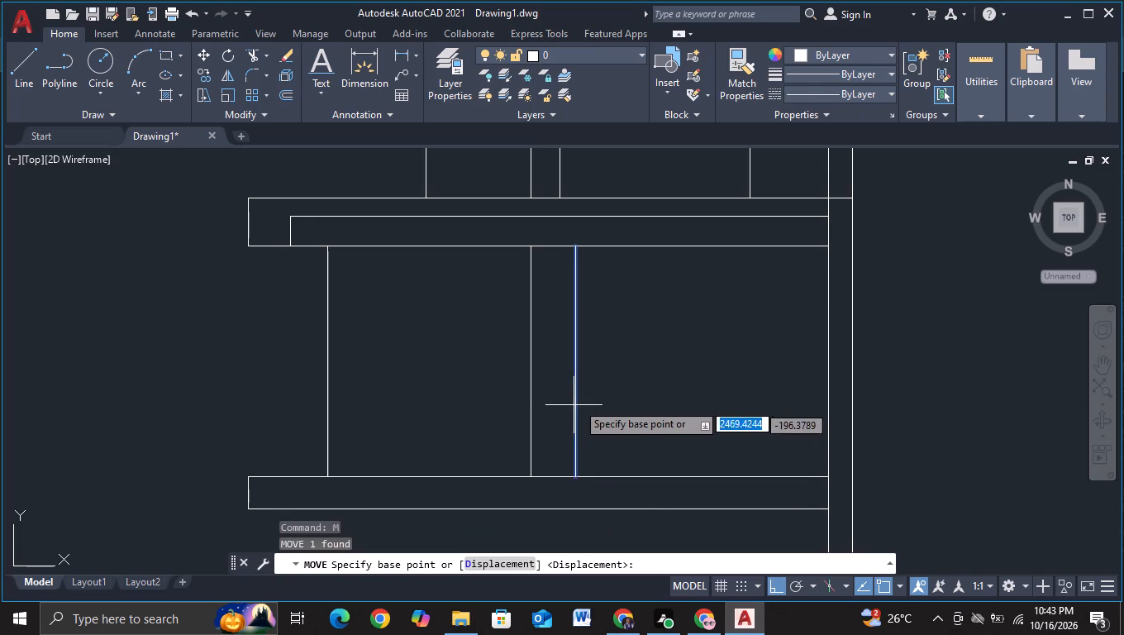
left_click(577, 403)
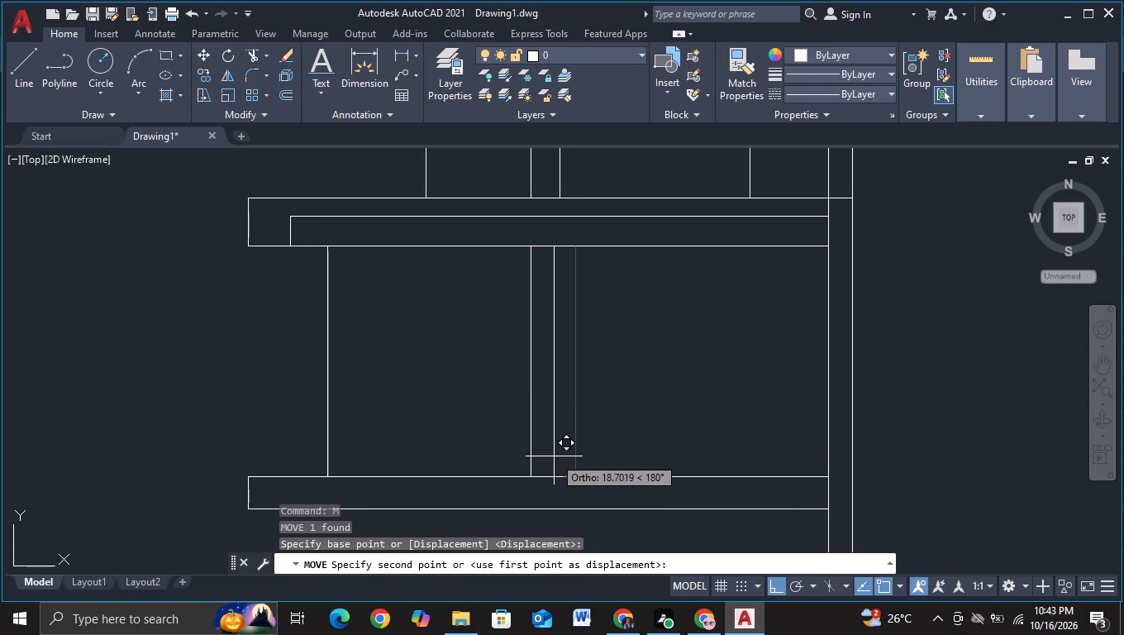
scroll(556, 464, "up", 1)
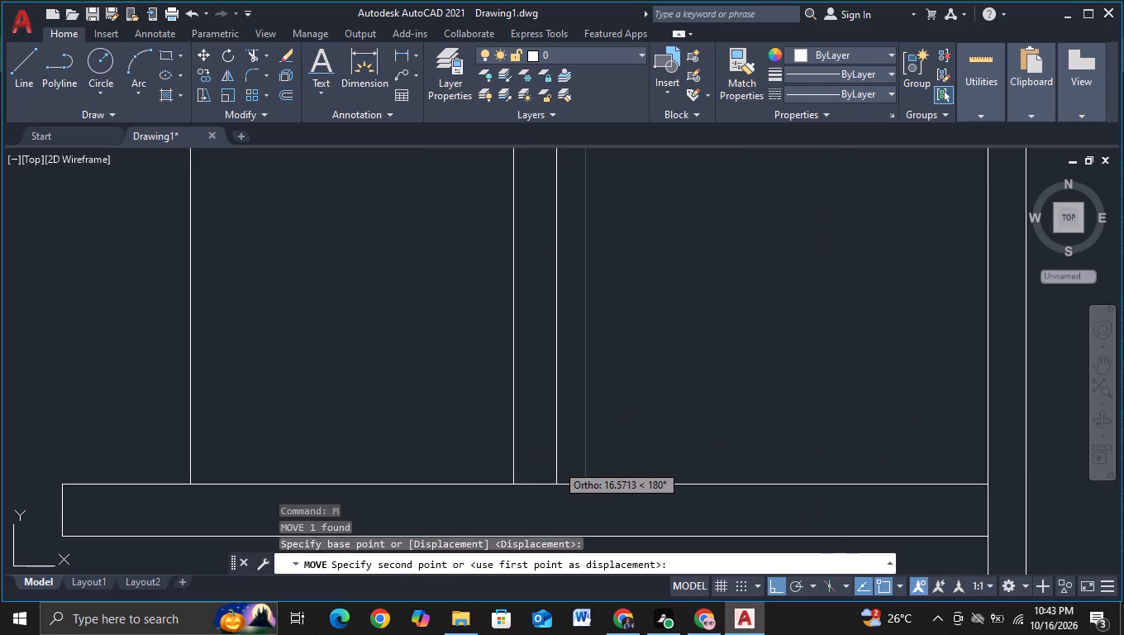
scroll(556, 464, "up", 1)
left_click(560, 463)
Trim the piece of the upper slab's bottom edge between the two inner vertical lines.
scroll(560, 463, "down", 3)
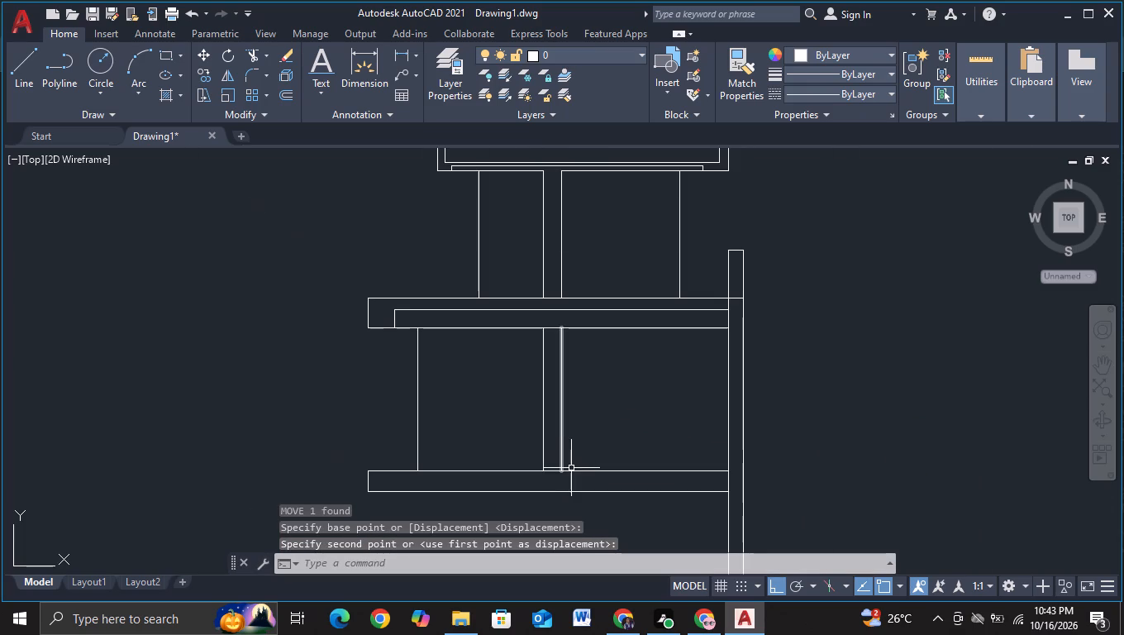
left_click(246, 55)
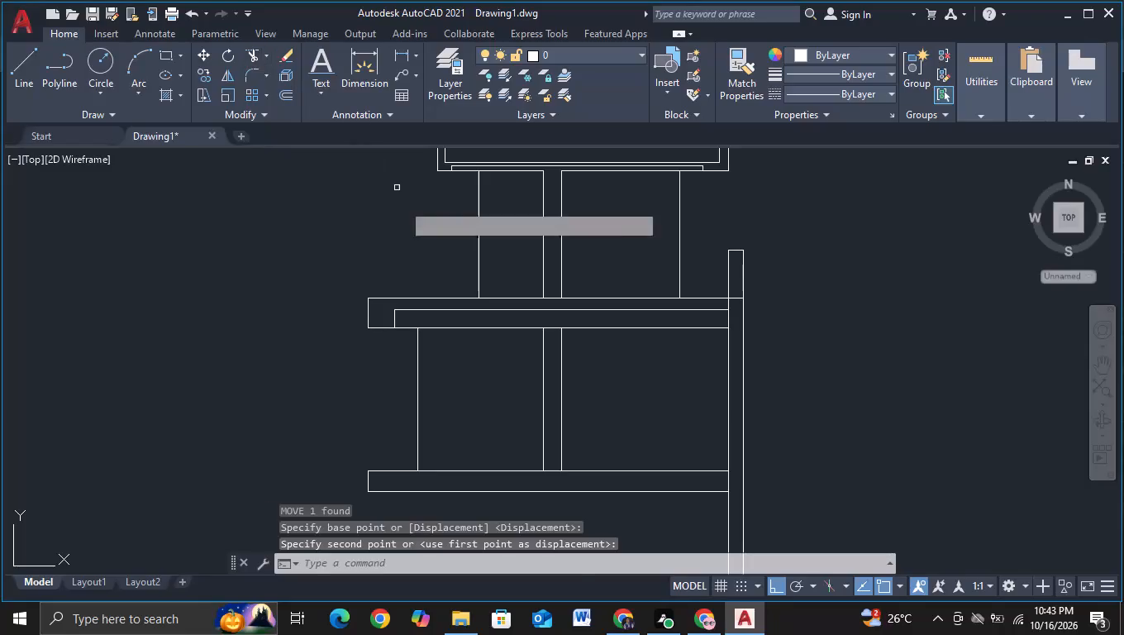
left_click(554, 330)
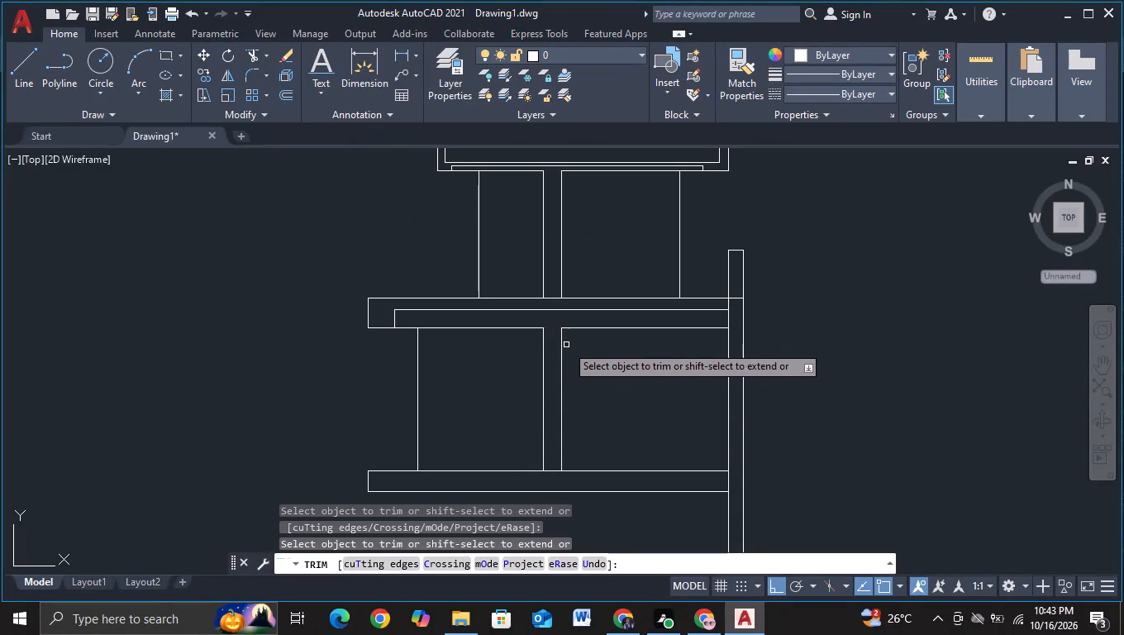
scroll(574, 356, "down", 2)
middle_click_drag(726, 405, 722, 359)
key("Escape")
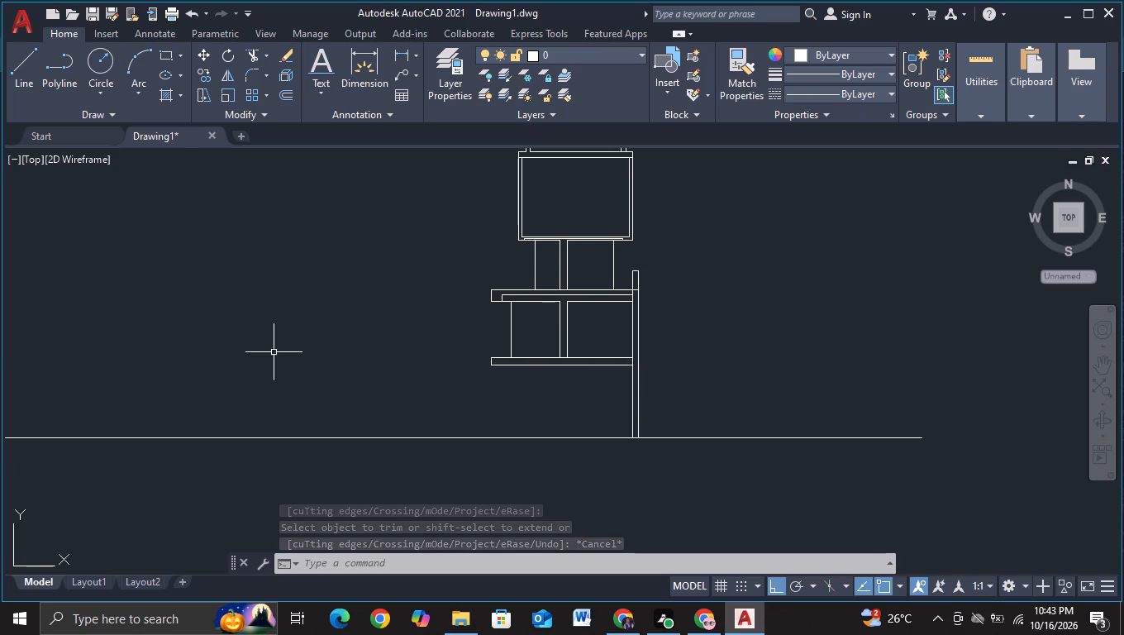
Draw a narrow strip along the box's right side, rising slightly above its top-right corner and running about 330 units down to its bottom-right corner.
middle_click_drag(326, 313, 250, 350)
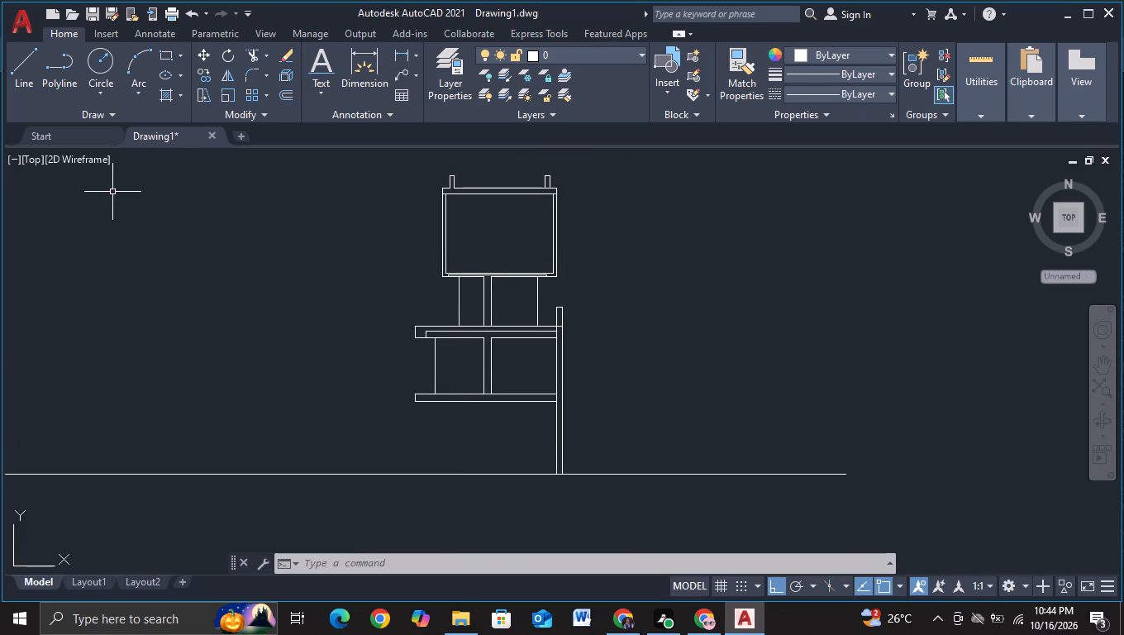
left_click(34, 88)
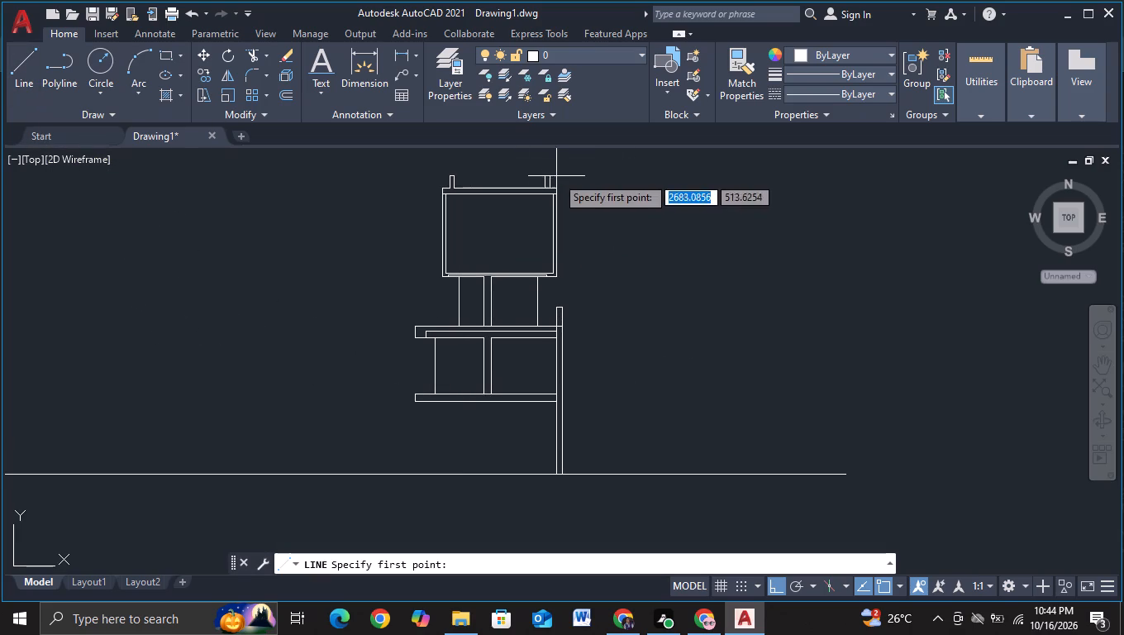
scroll(574, 205, "up", 1)
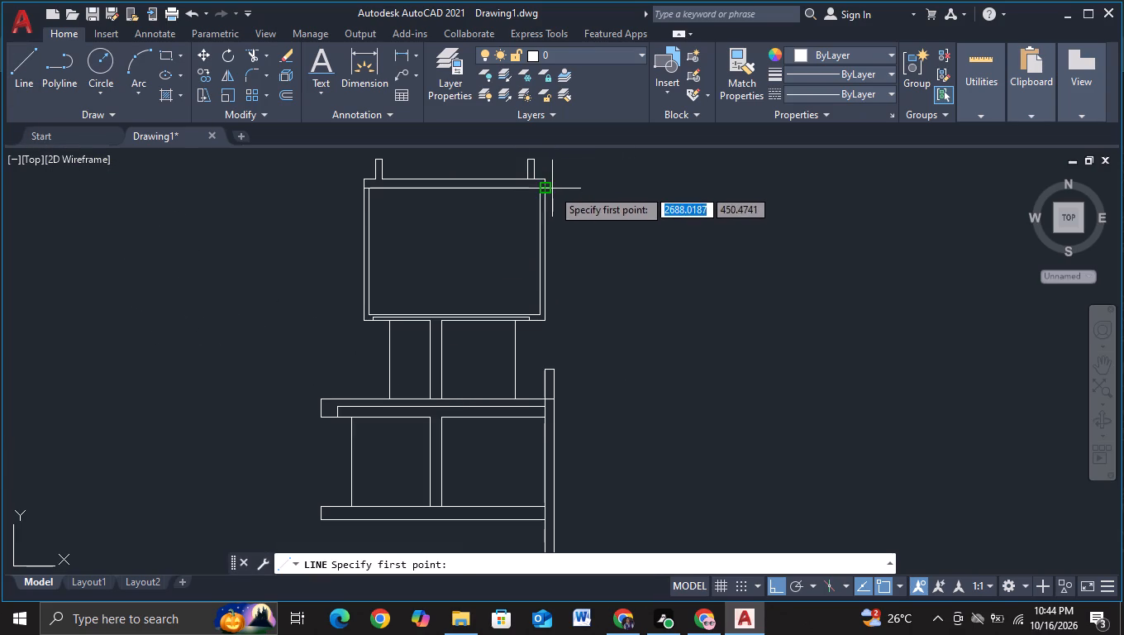
left_click(549, 183)
scroll(567, 190, "up", 1)
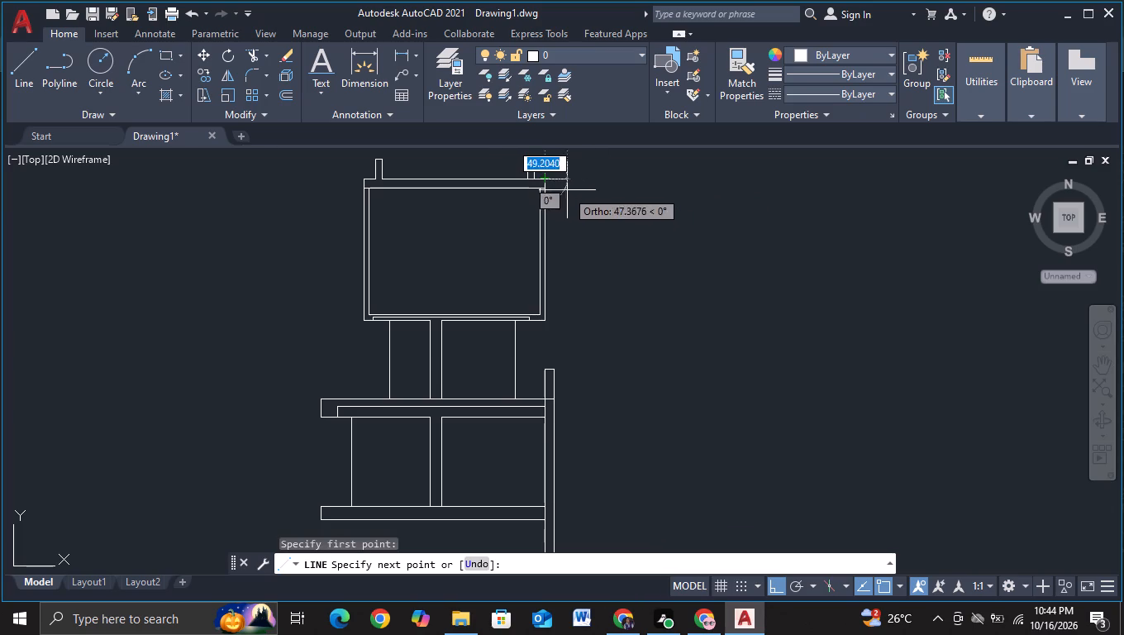
scroll(567, 190, "up", 1)
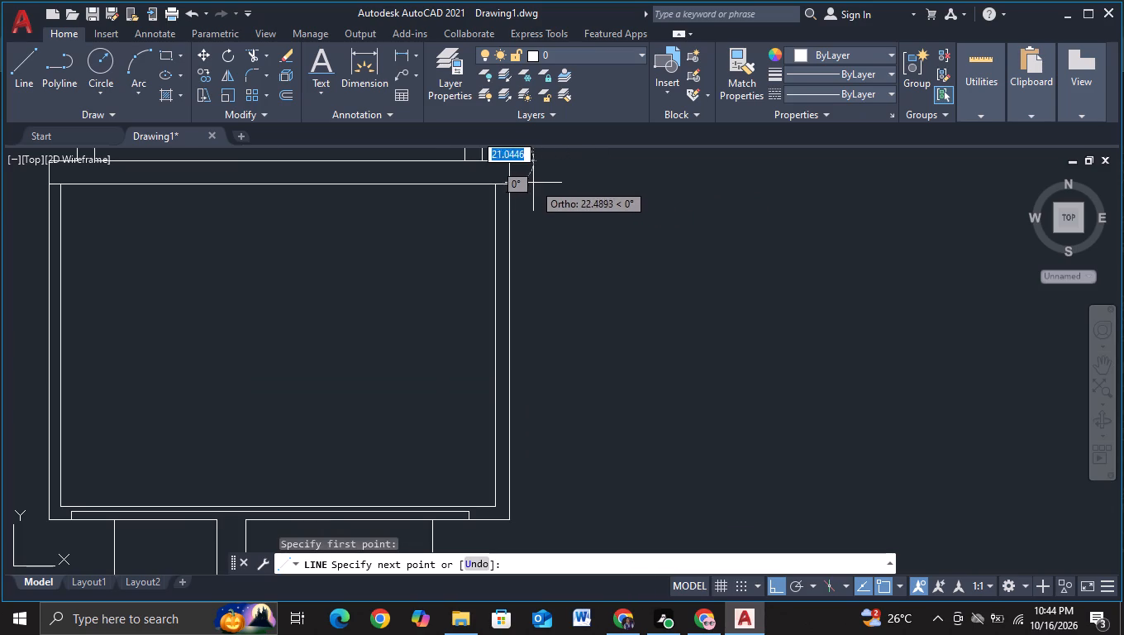
middle_click_drag(521, 184, 531, 261)
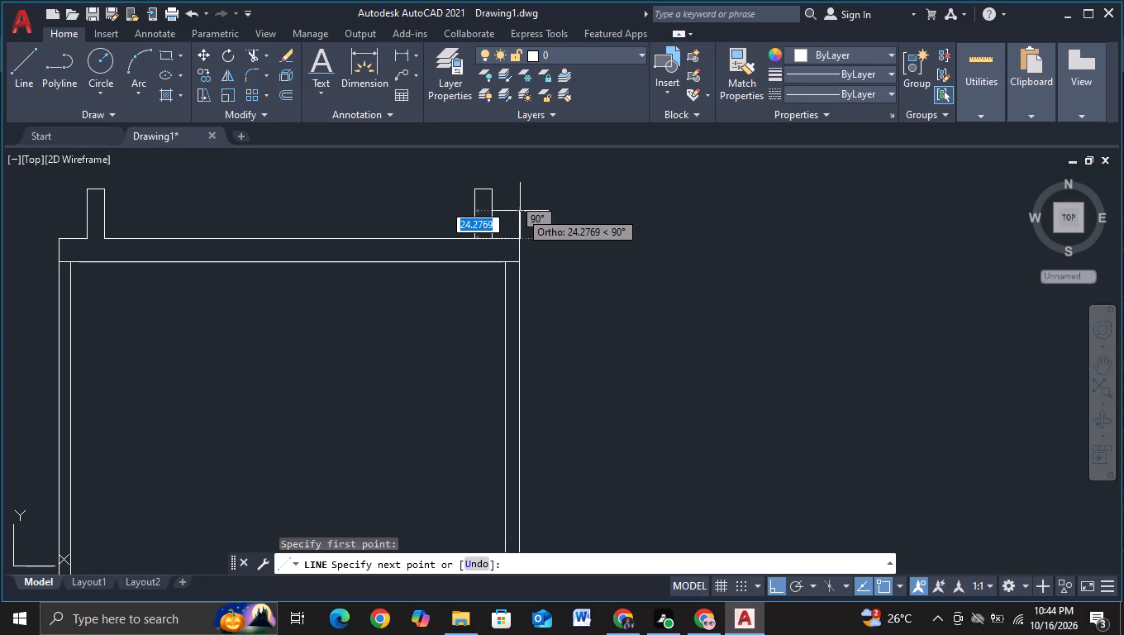
left_click(519, 219)
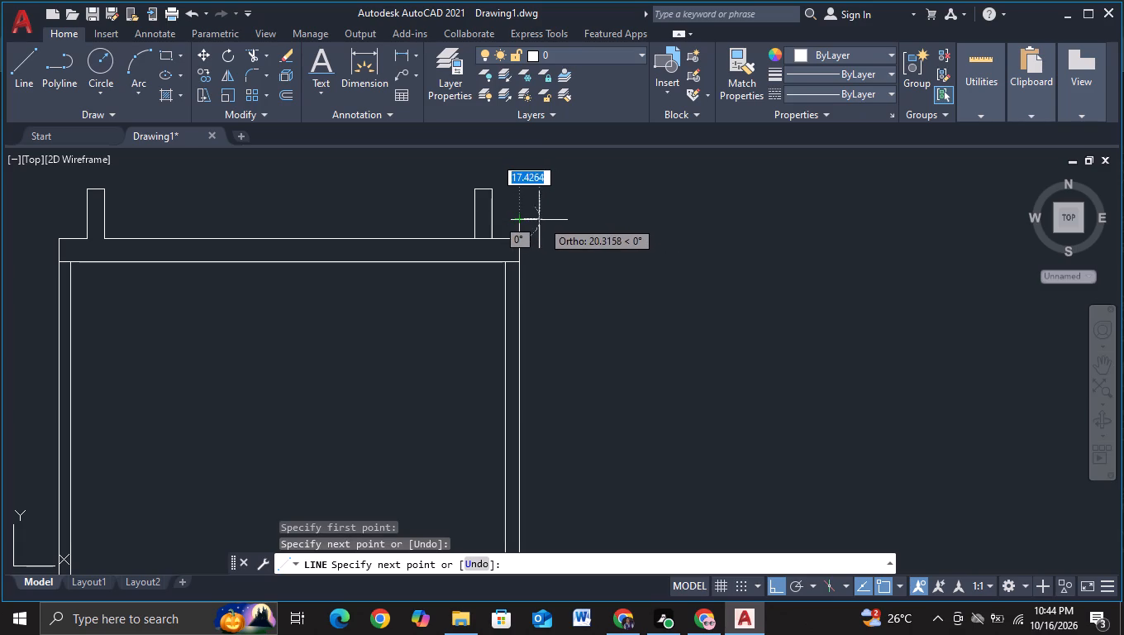
left_click(536, 221)
middle_click_drag(552, 315, 541, 253)
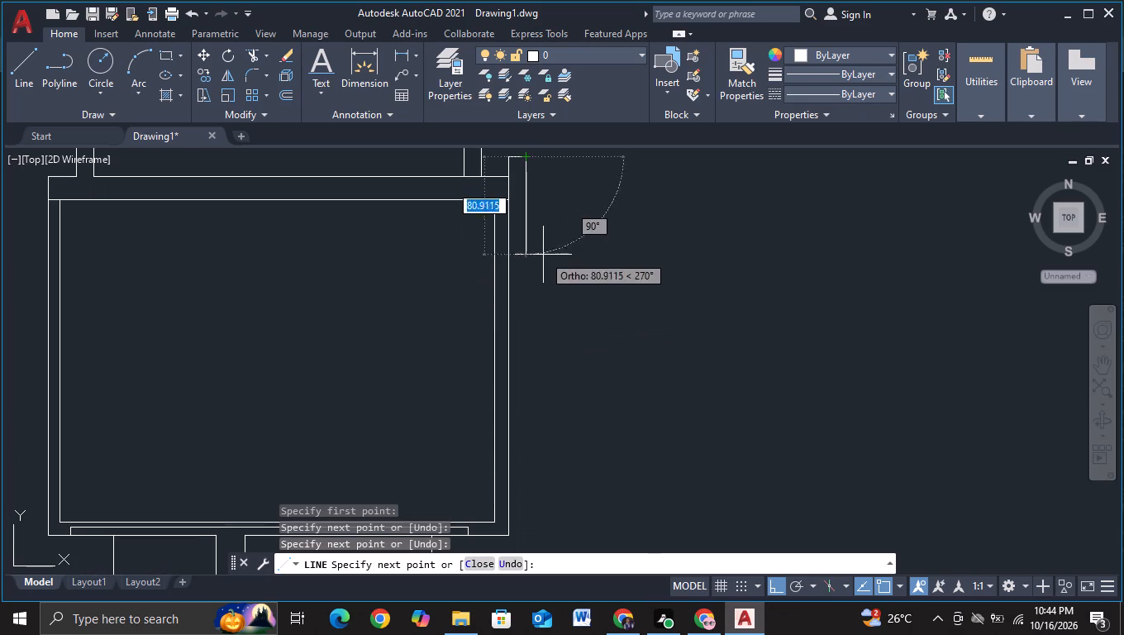
middle_click_drag(556, 446, 550, 325)
middle_click_drag(573, 388, 569, 380)
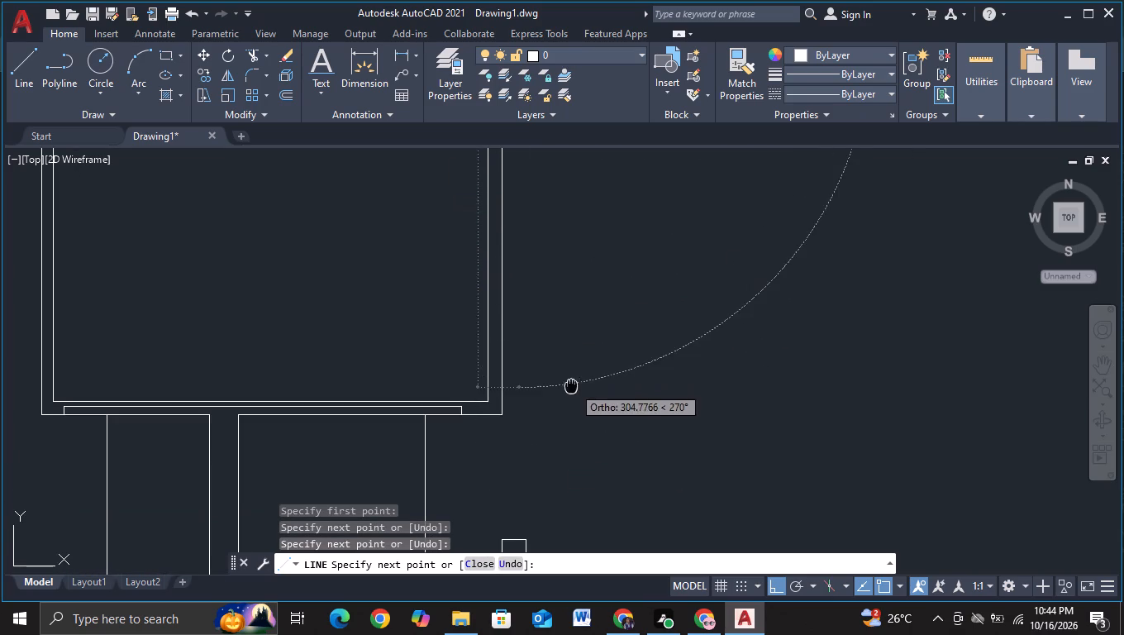
middle_click_drag(569, 380, 567, 347)
middle_click_drag(560, 413, 562, 384)
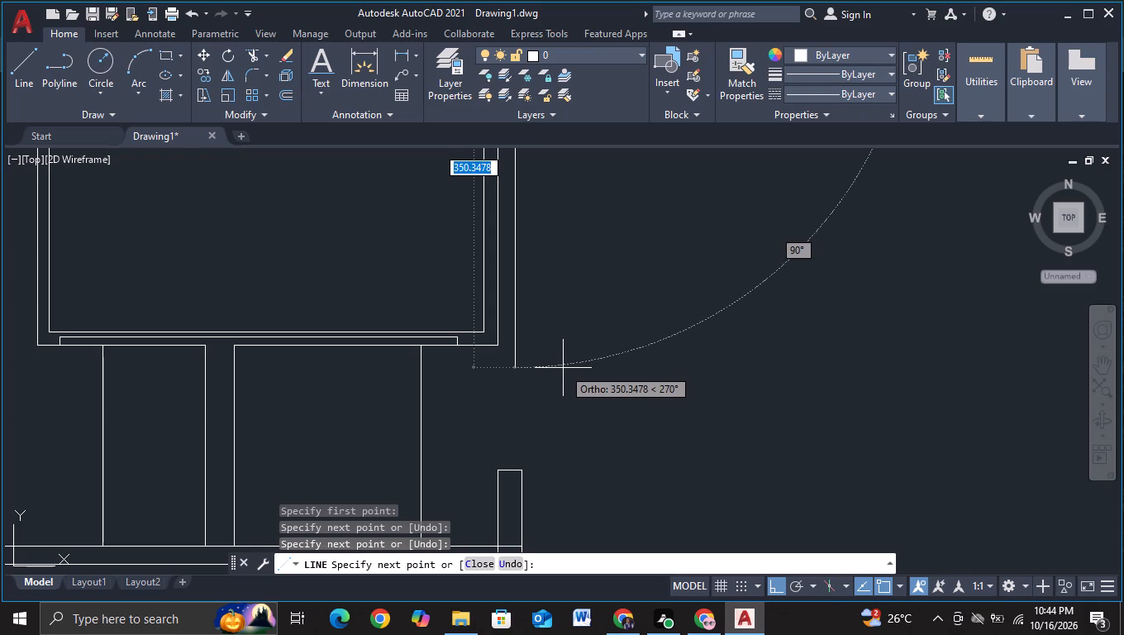
left_click(500, 347)
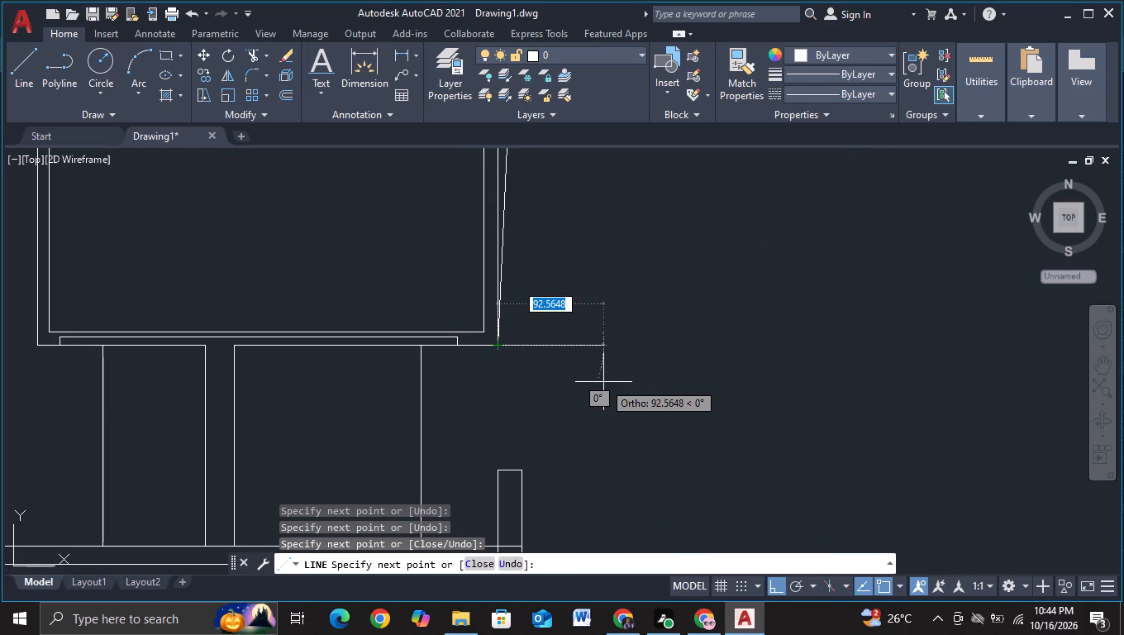
key("ctrl+z")
scroll(575, 346, "up", 2)
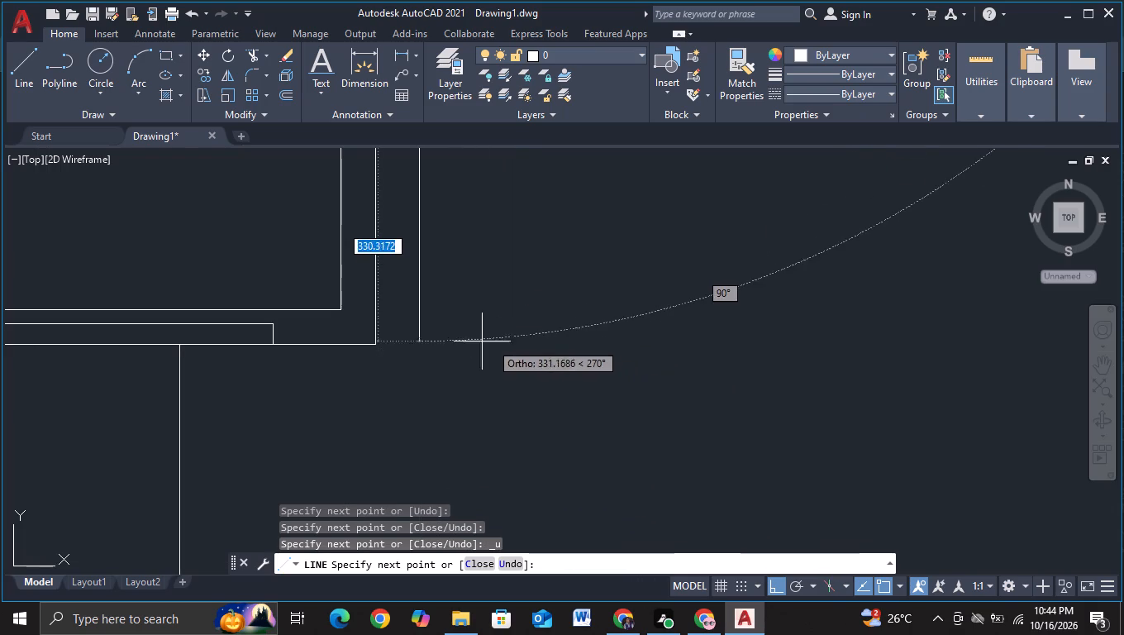
left_click(421, 346)
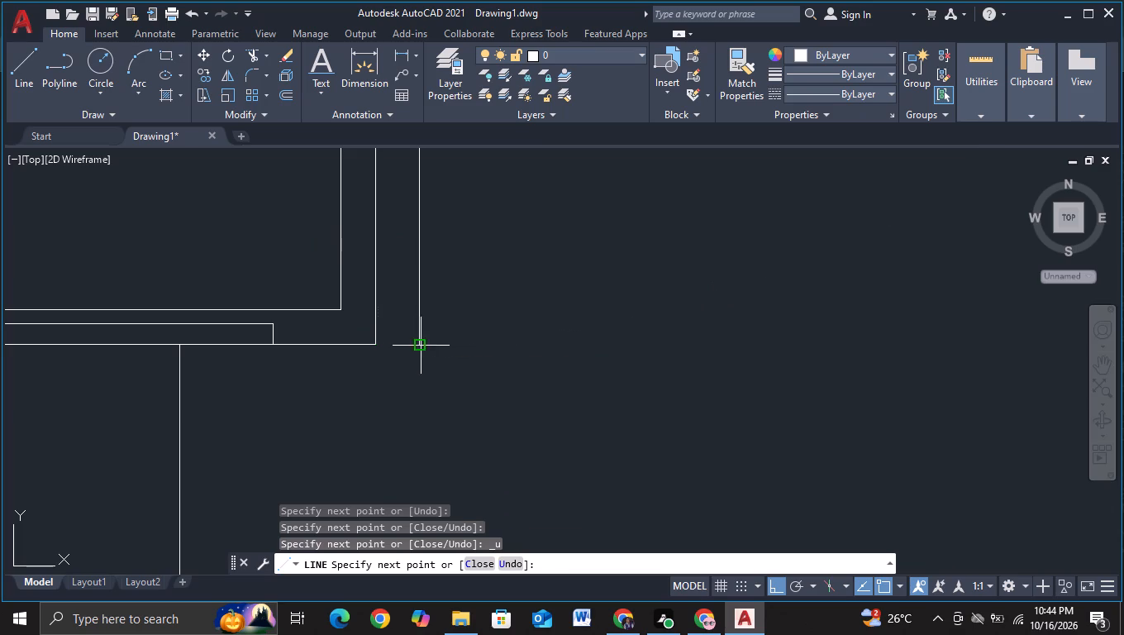
left_click(374, 347)
key("Escape")
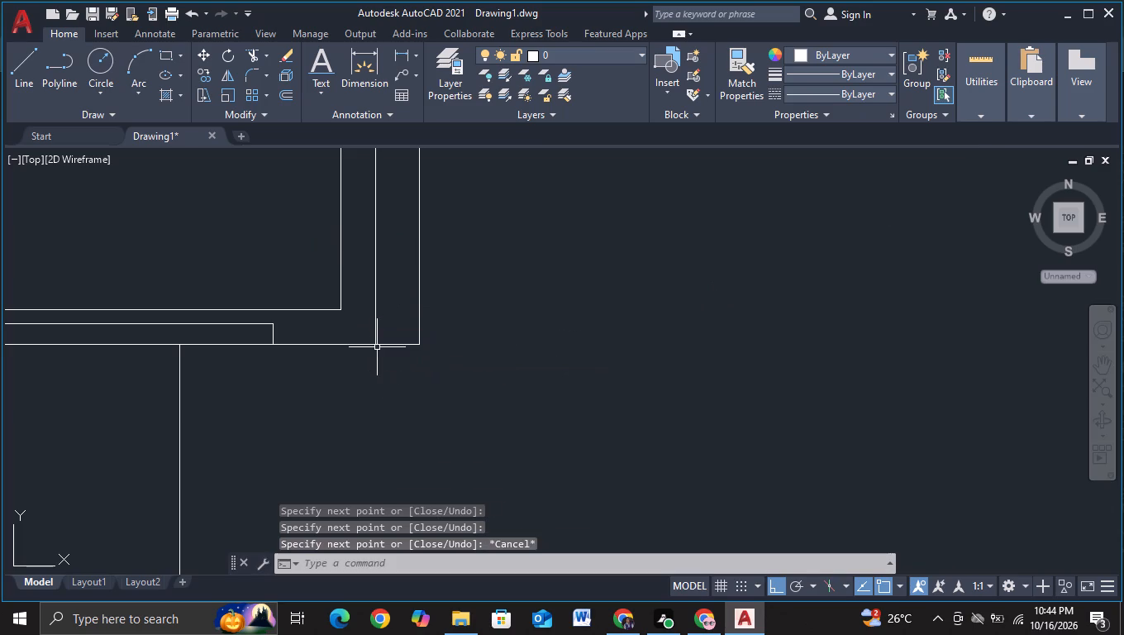
Draw a small stub outline at the box's bottom-left corner: outward from the corner, up, and back across the box's left wall.
scroll(385, 350, "down", 2)
scroll(495, 373, "down", 2)
middle_click_drag(513, 383, 574, 314)
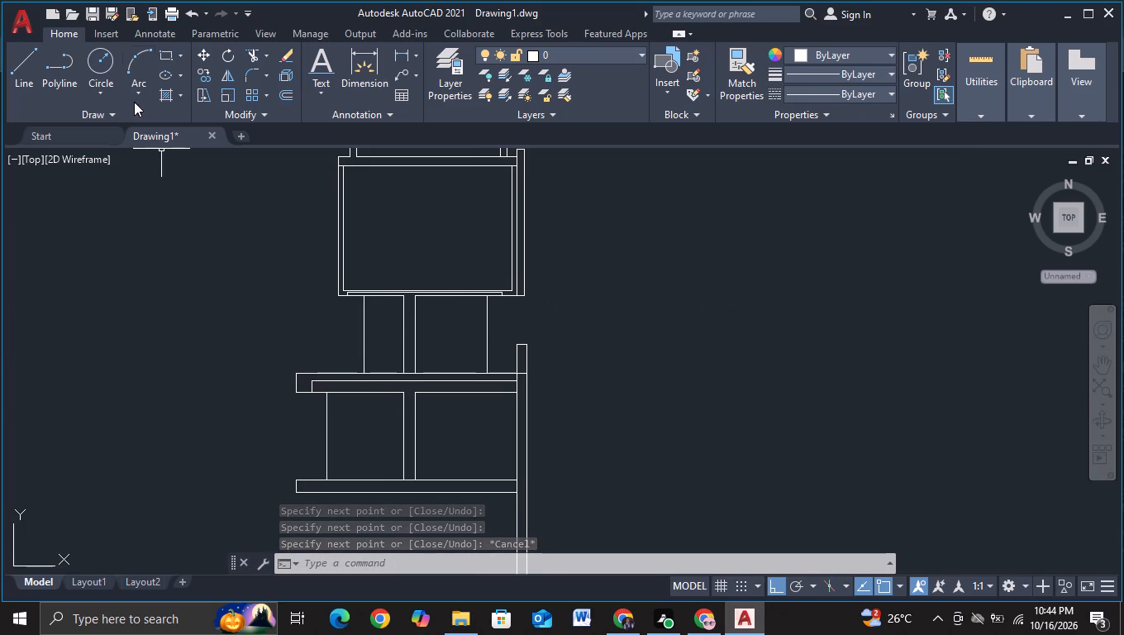
left_click(20, 81)
scroll(407, 337, "up", 1)
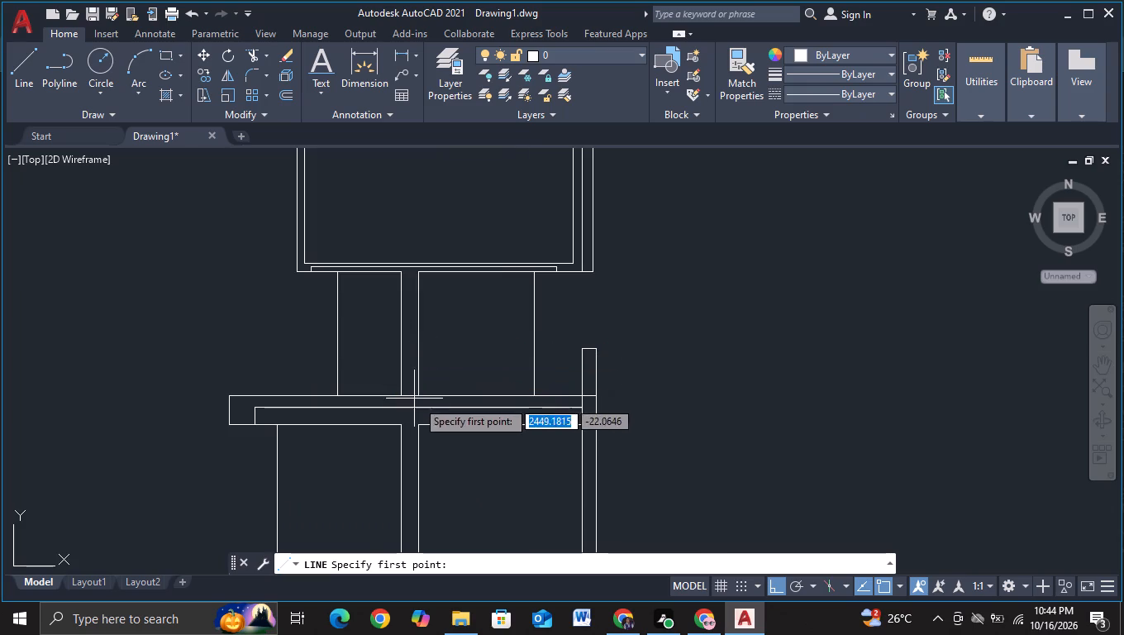
scroll(419, 402, "up", 2)
middle_click_drag(279, 265, 437, 489)
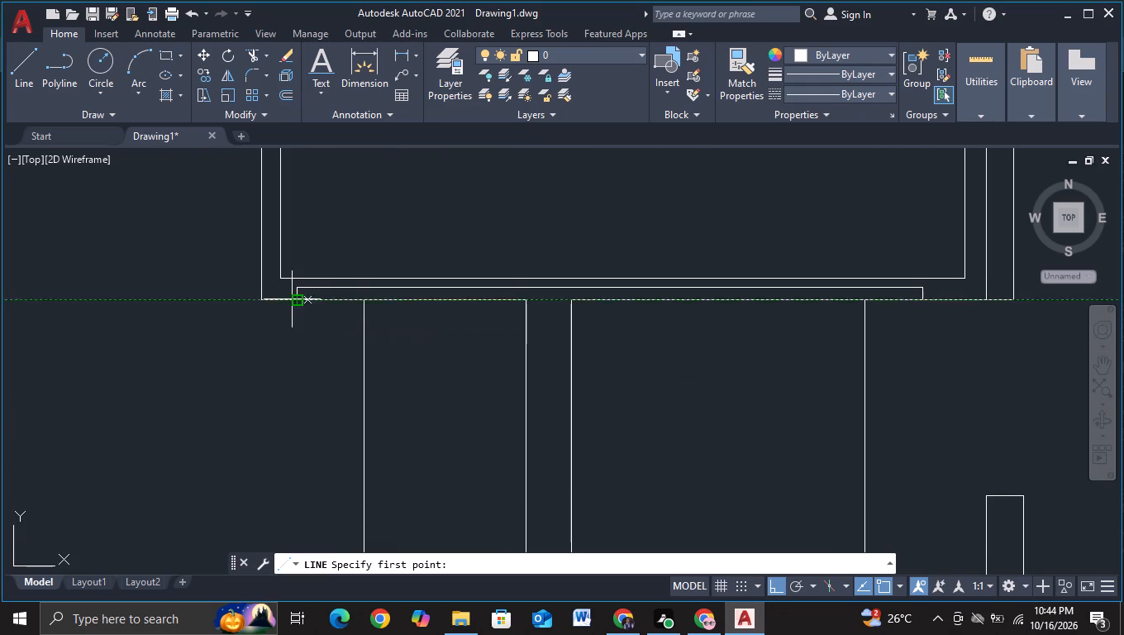
left_click(296, 297)
left_click(232, 294)
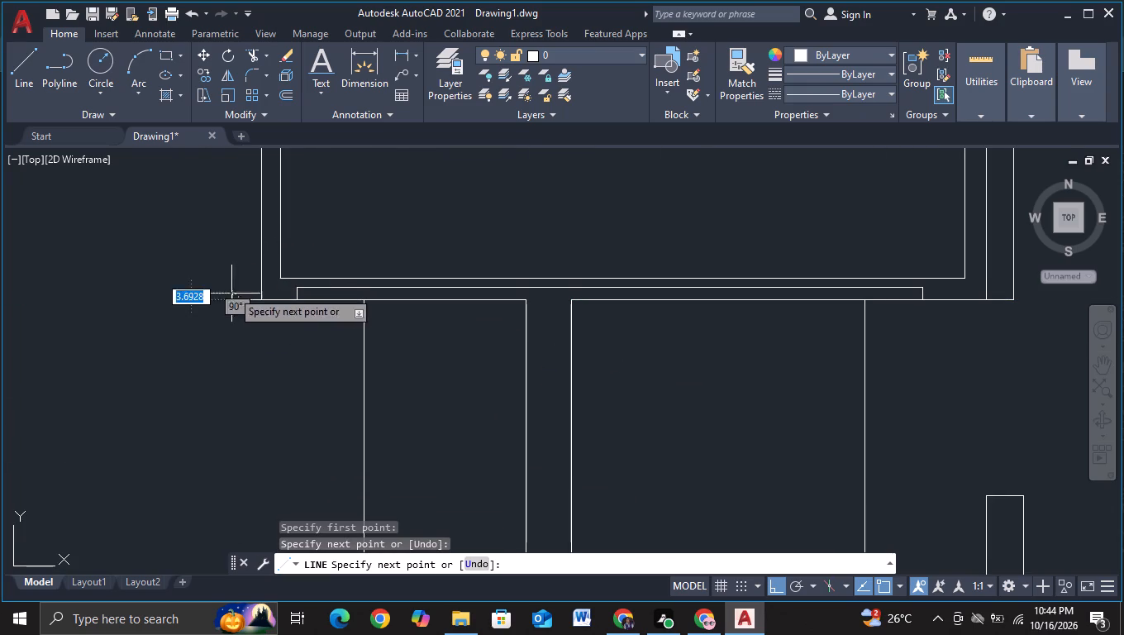
left_click(231, 215)
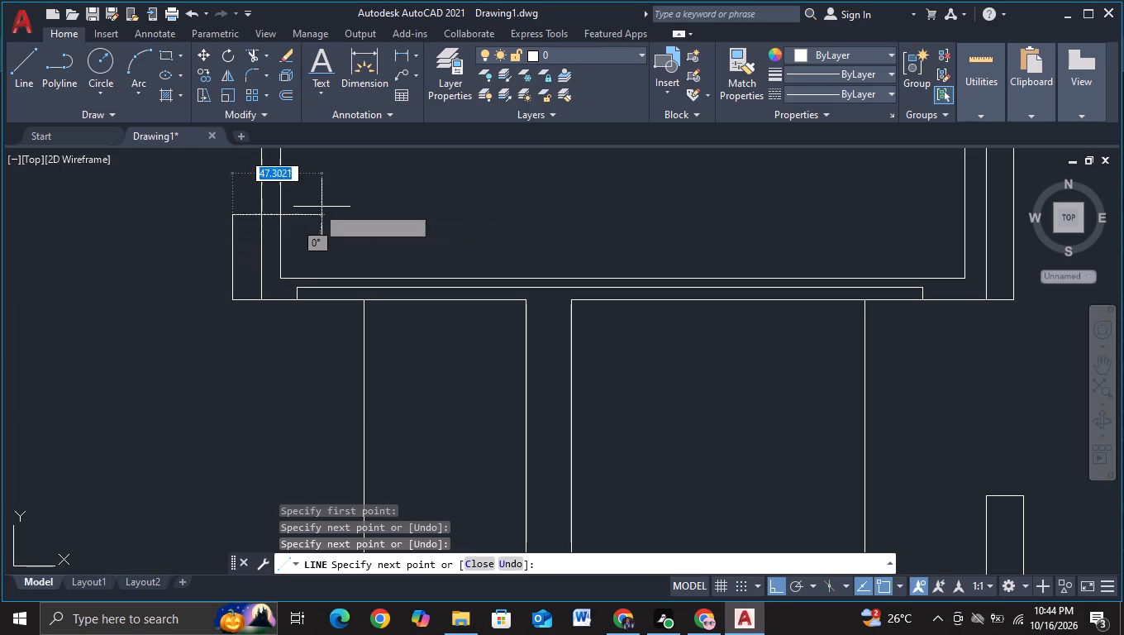
left_click(325, 207)
key("Escape")
Trim the stub's top line so that nothing extends past the box's outer left edge.
left_click(245, 55)
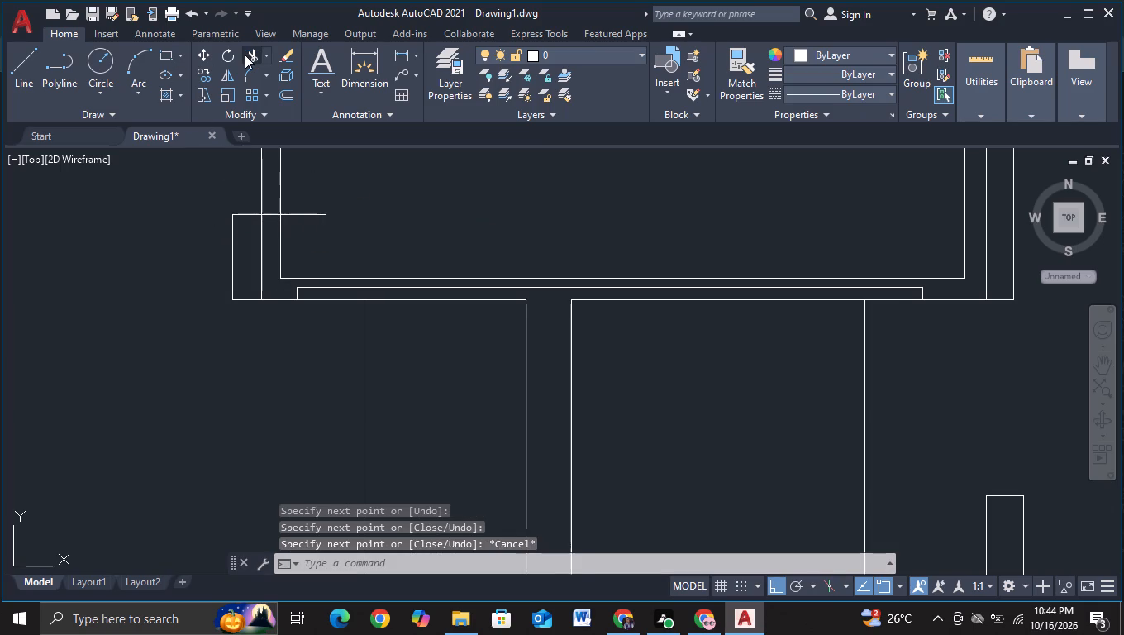
left_click(268, 215)
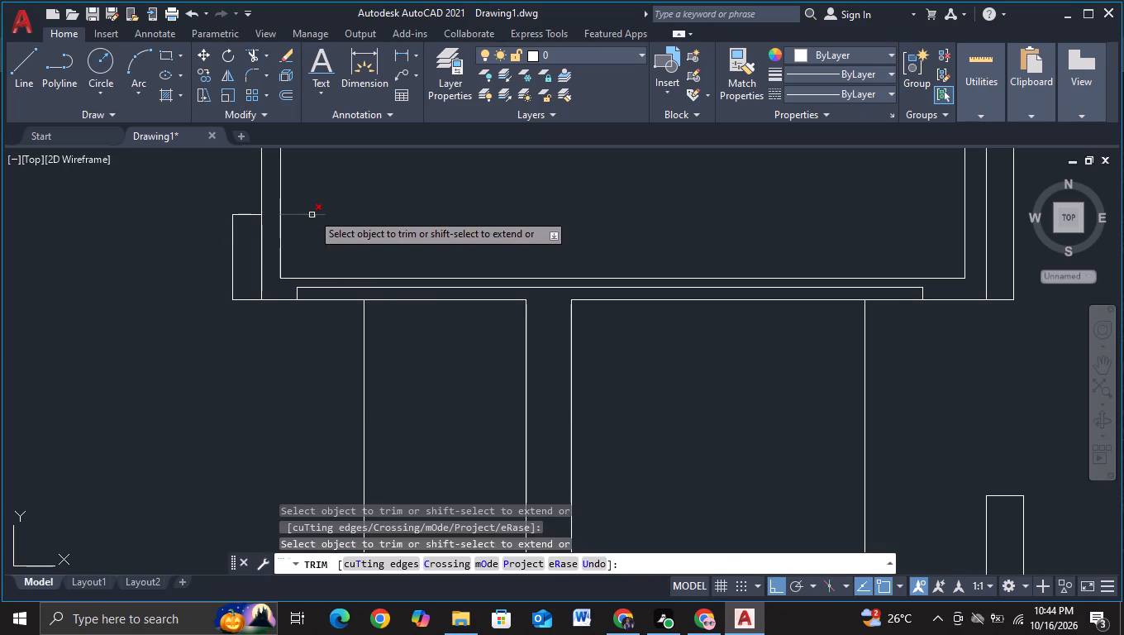
left_click(312, 211)
left_click(297, 222)
scroll(313, 218, "down", 2)
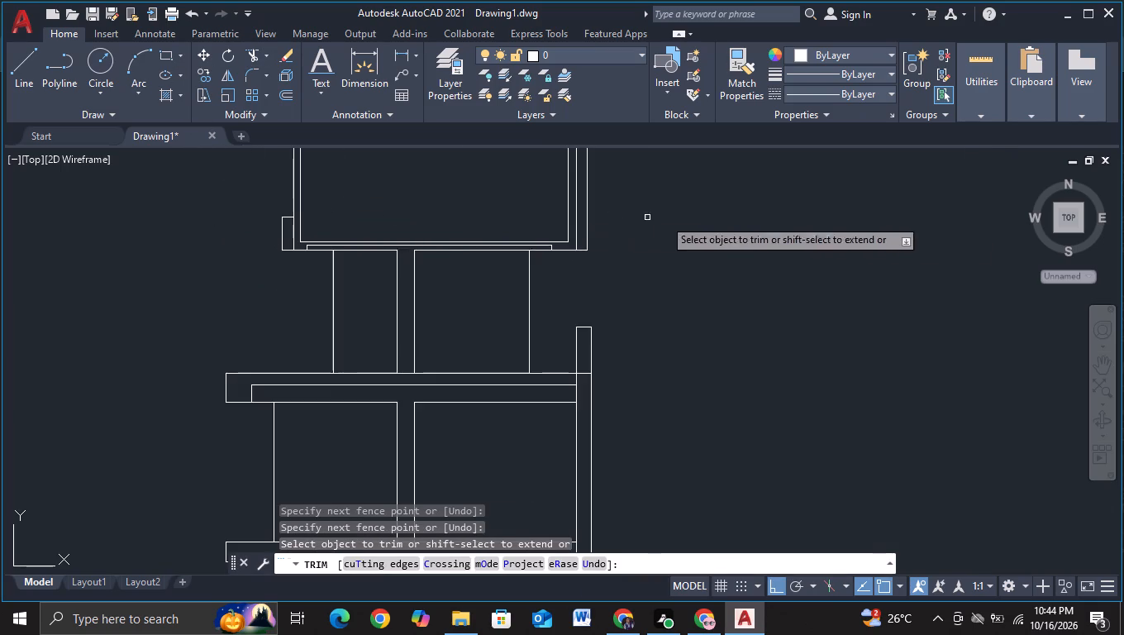
scroll(724, 226, "down", 2)
middle_click_drag(744, 241, 592, 343)
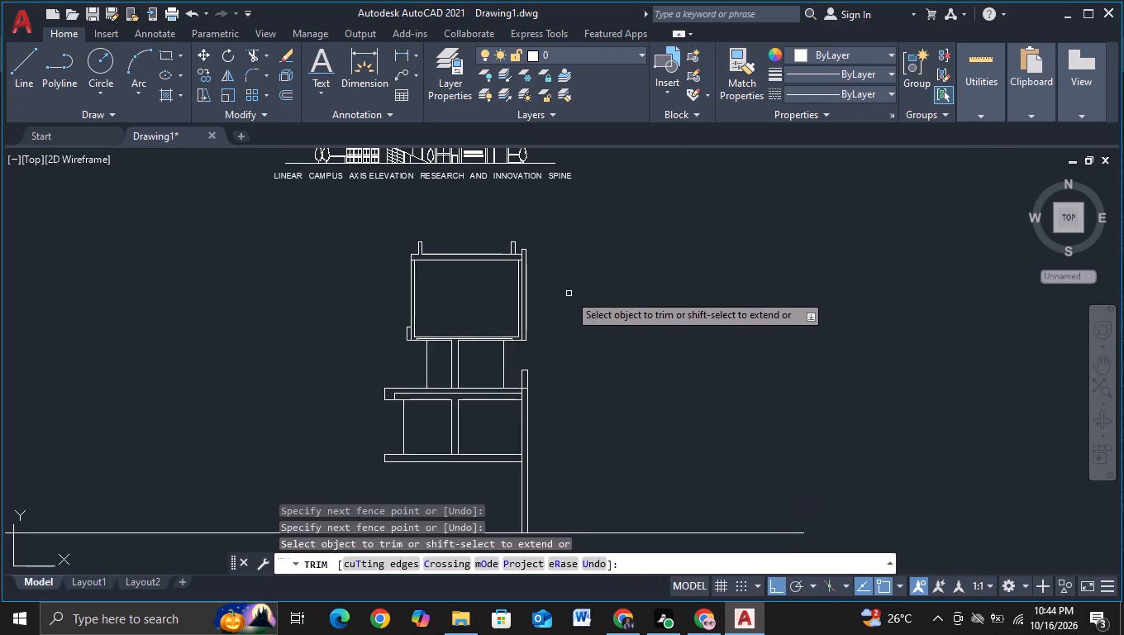
key("Escape")
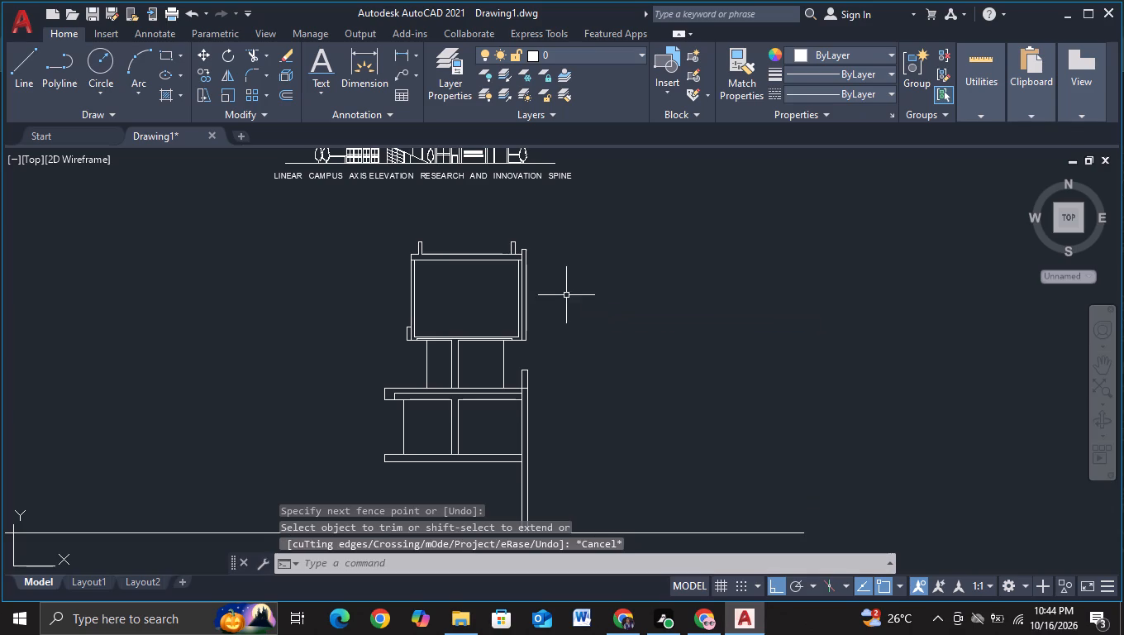
Draw a long vertical line just left of the inner verticals, from above the box to between the lower slab and the ground line.
middle_click_drag(602, 428, 591, 291)
middle_click_drag(556, 310, 555, 283)
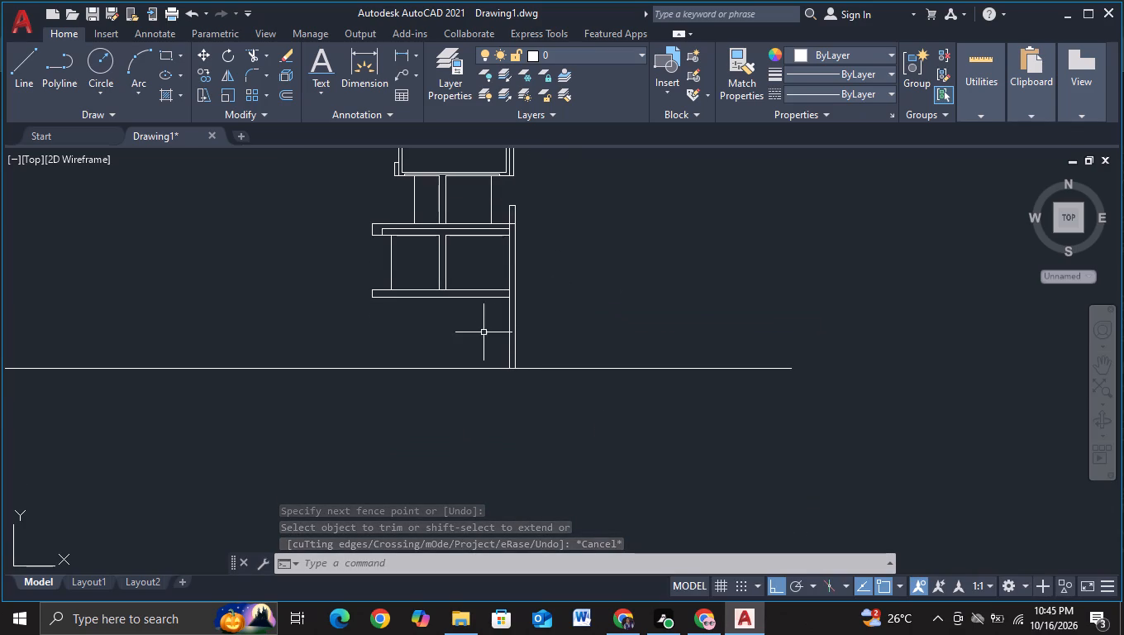
left_click(26, 69)
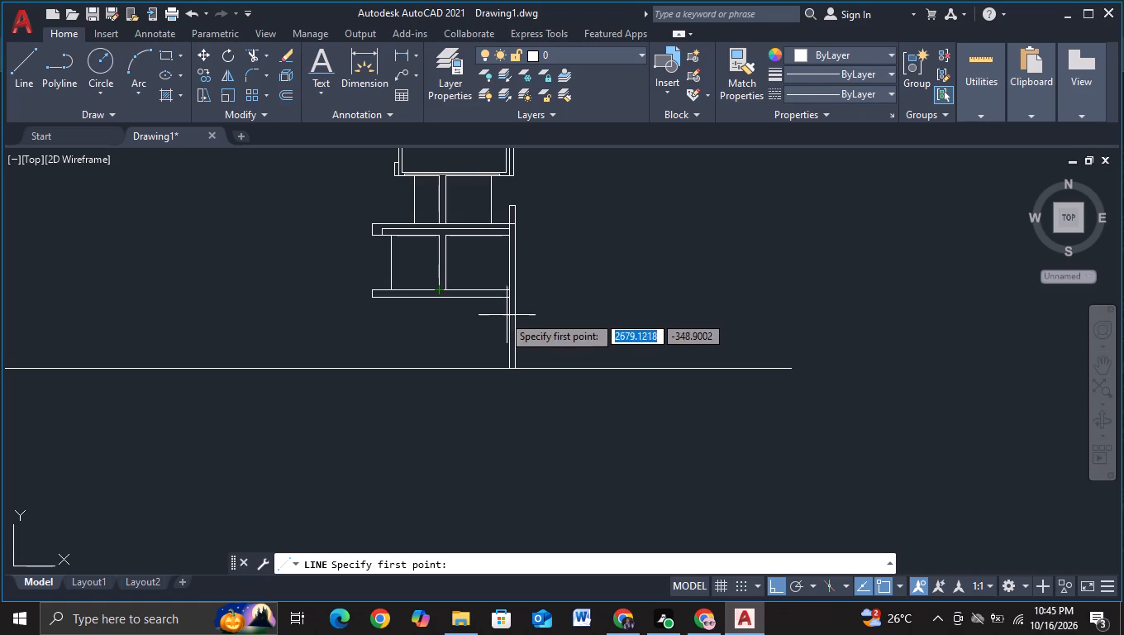
scroll(454, 316, "up", 2)
middle_click_drag(458, 329, 465, 378)
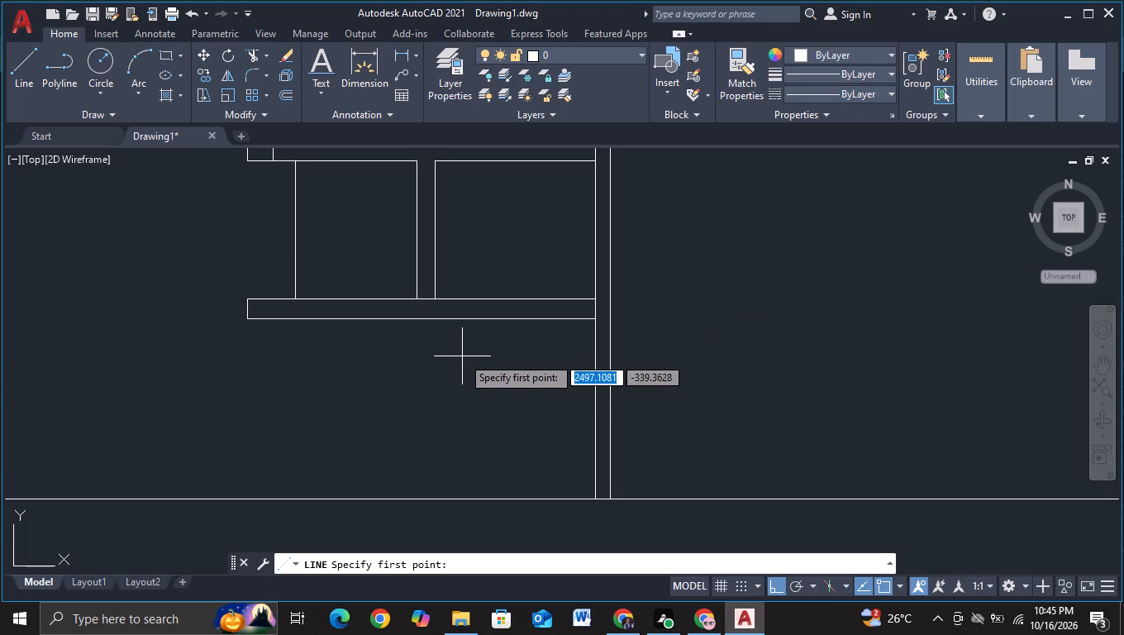
scroll(488, 275, "down", 1)
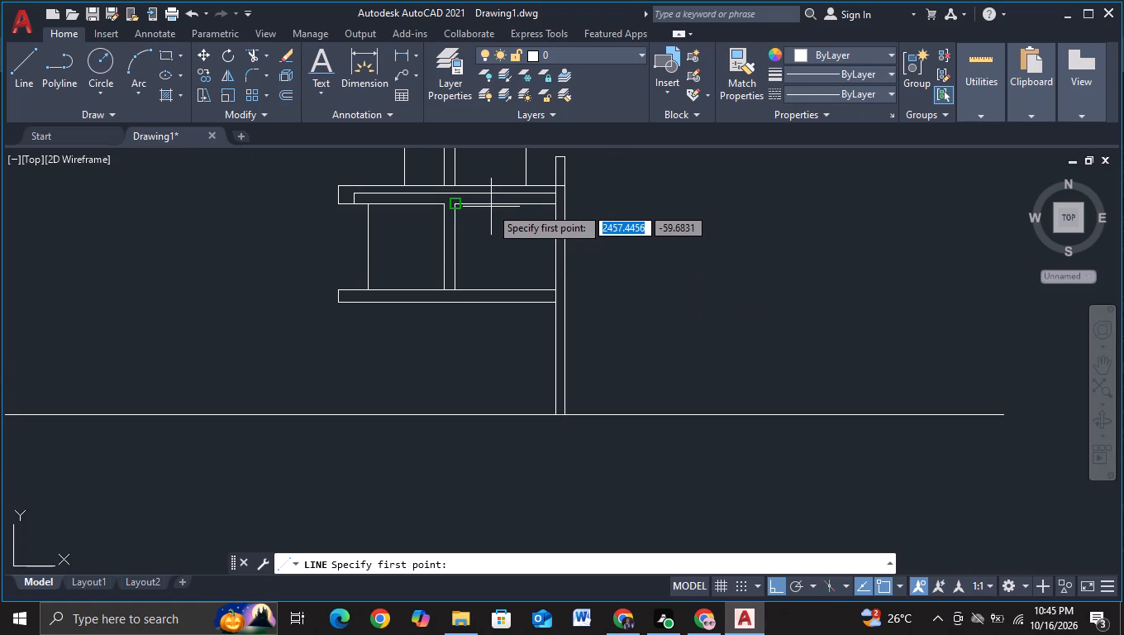
scroll(481, 234, "up", 1)
scroll(496, 184, "down", 1)
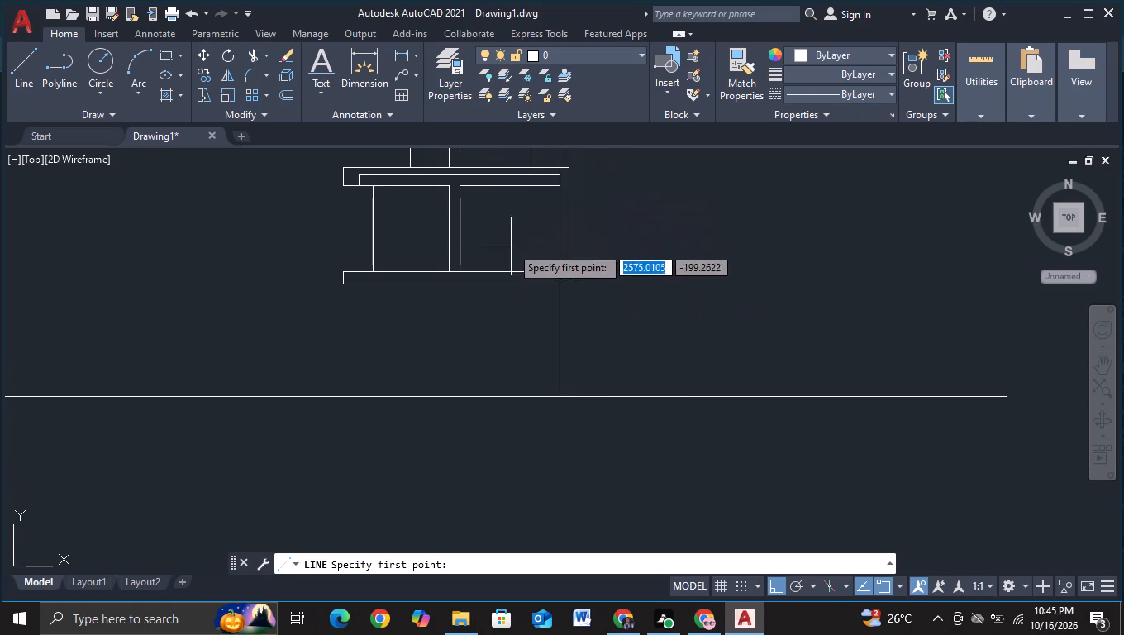
middle_click_drag(511, 246, 493, 396)
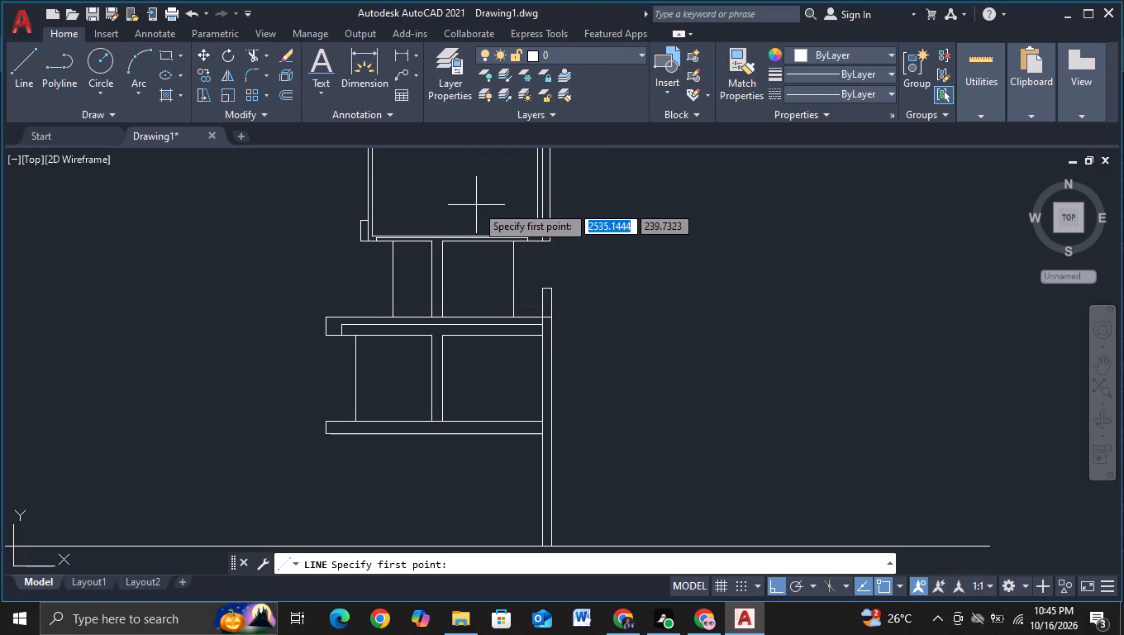
middle_click_drag(476, 205, 493, 313)
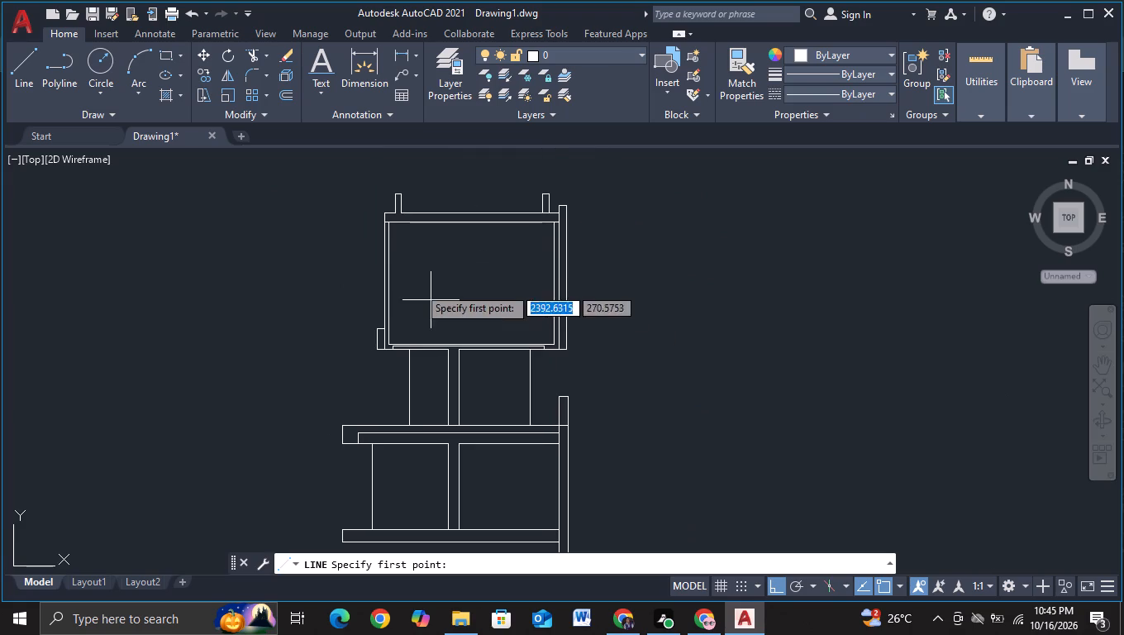
left_click(436, 184)
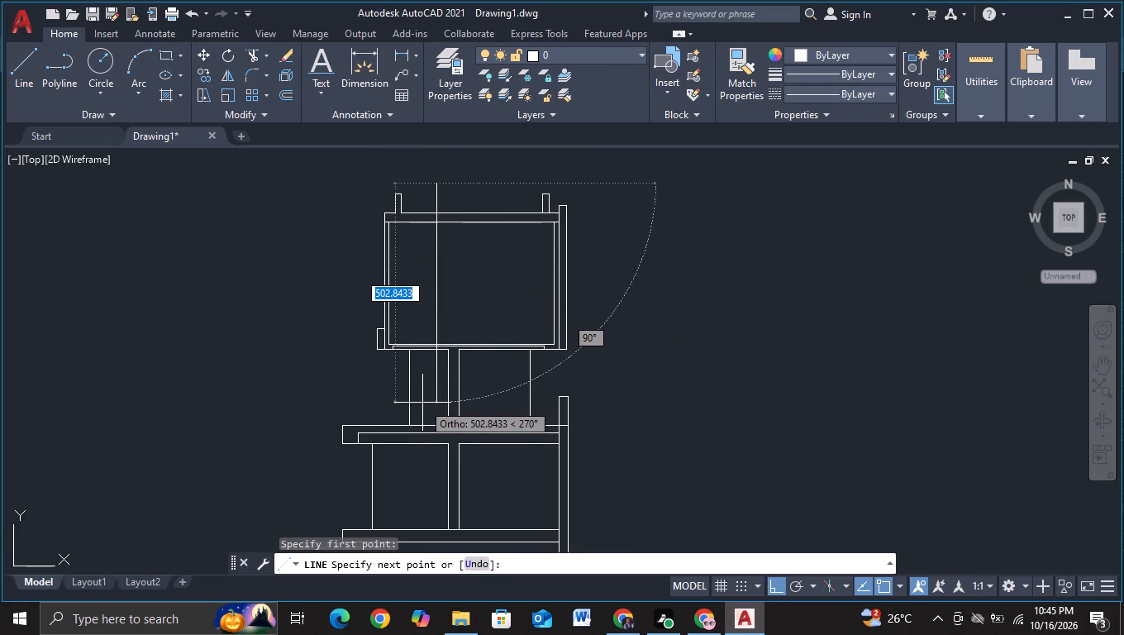
middle_click_drag(422, 403, 461, 192)
left_click(441, 406)
key("Escape")
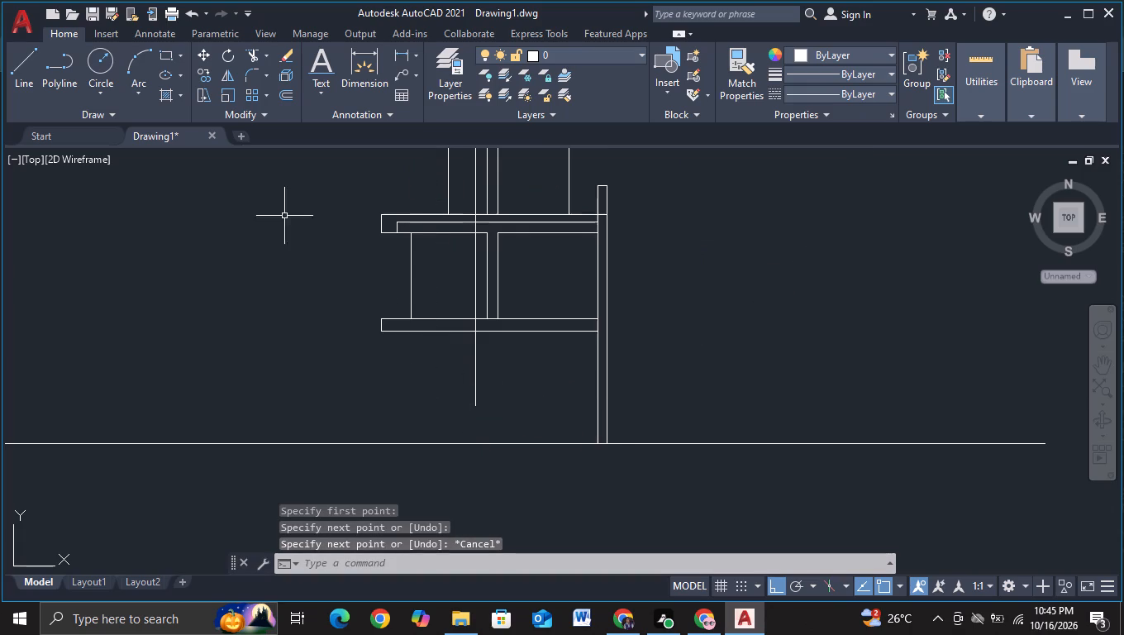
Draw a vertical line from the top of the left inner vertical at the box's underside up past the box's top.
left_click(23, 82)
scroll(291, 325, "down", 2)
middle_click_drag(302, 313, 301, 387)
scroll(321, 328, "up", 2)
left_click_drag(436, 320, 434, 311)
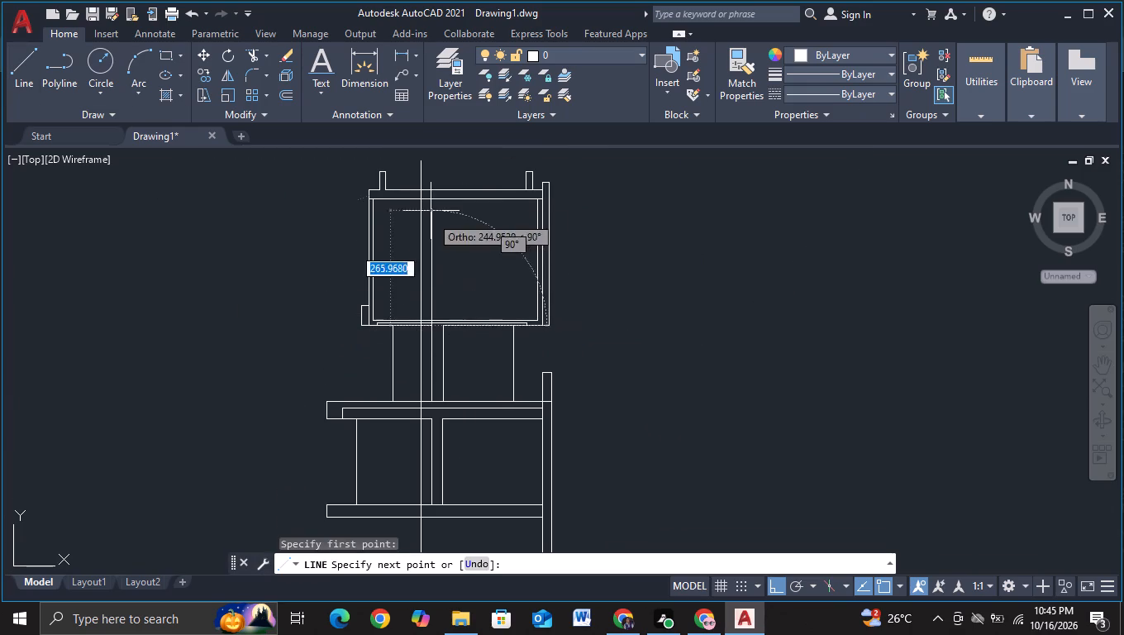
left_click(431, 173)
key("Escape")
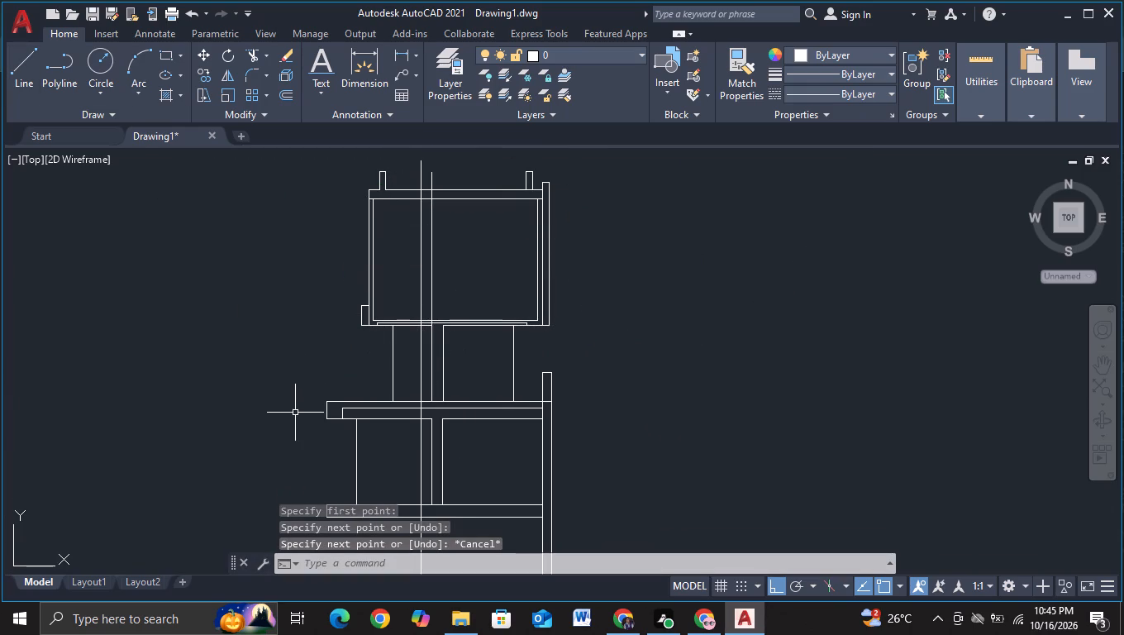
Draw a vertical line from the upper slab's top at the left inner vertical down to slightly below the ground line.
left_click(30, 96)
middle_click_drag(491, 381, 491, 380)
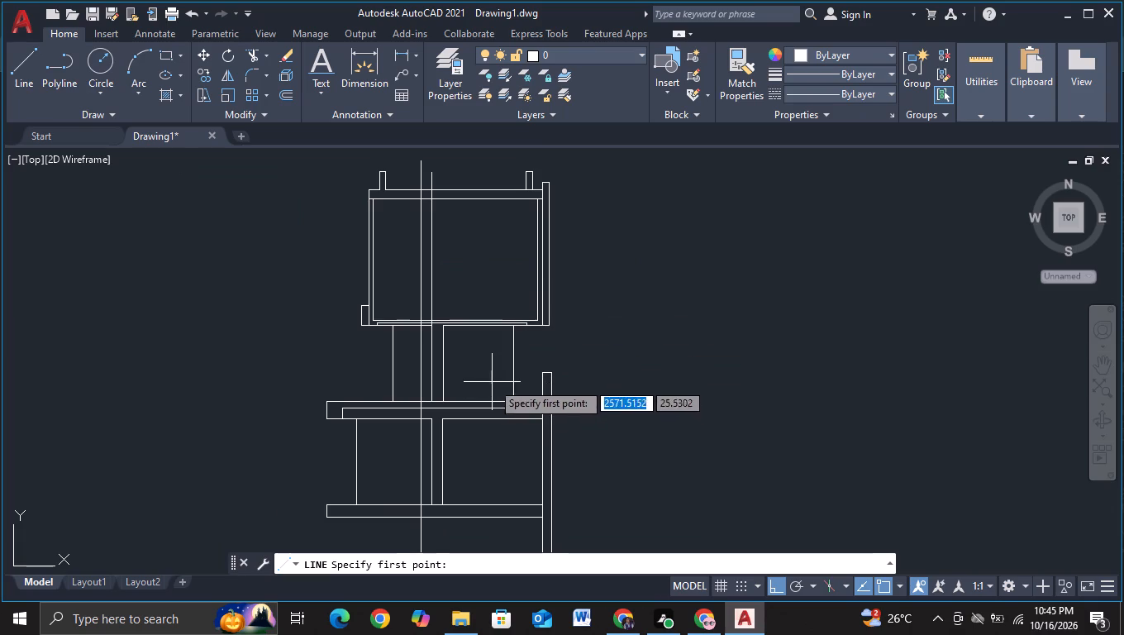
middle_click_drag(491, 380, 453, 235)
left_click(390, 258)
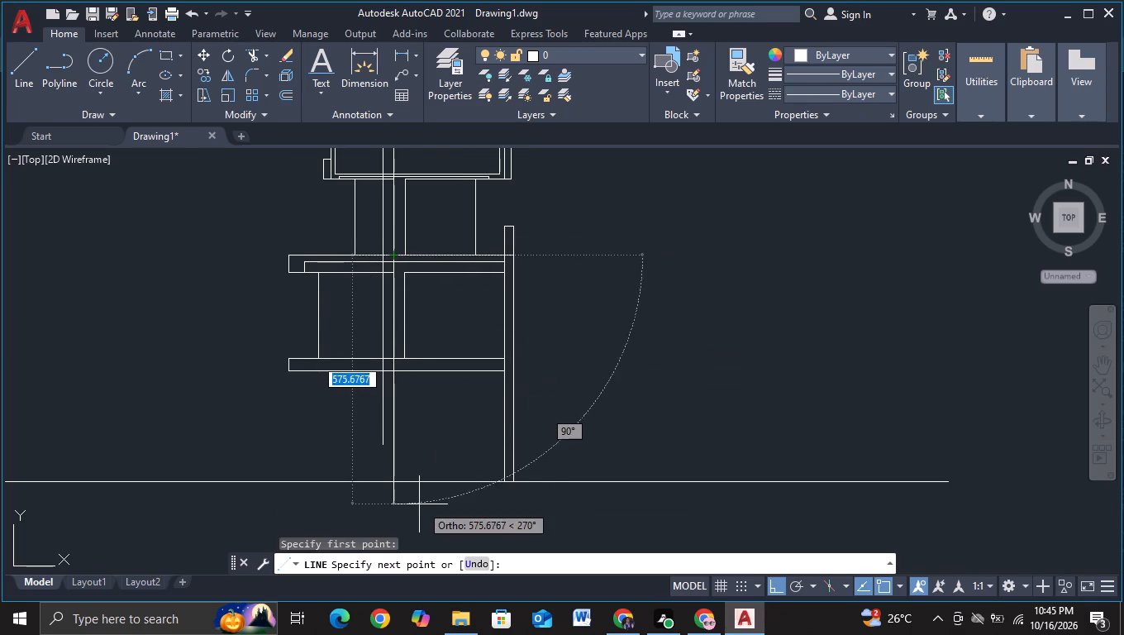
left_click(402, 514)
key("Escape")
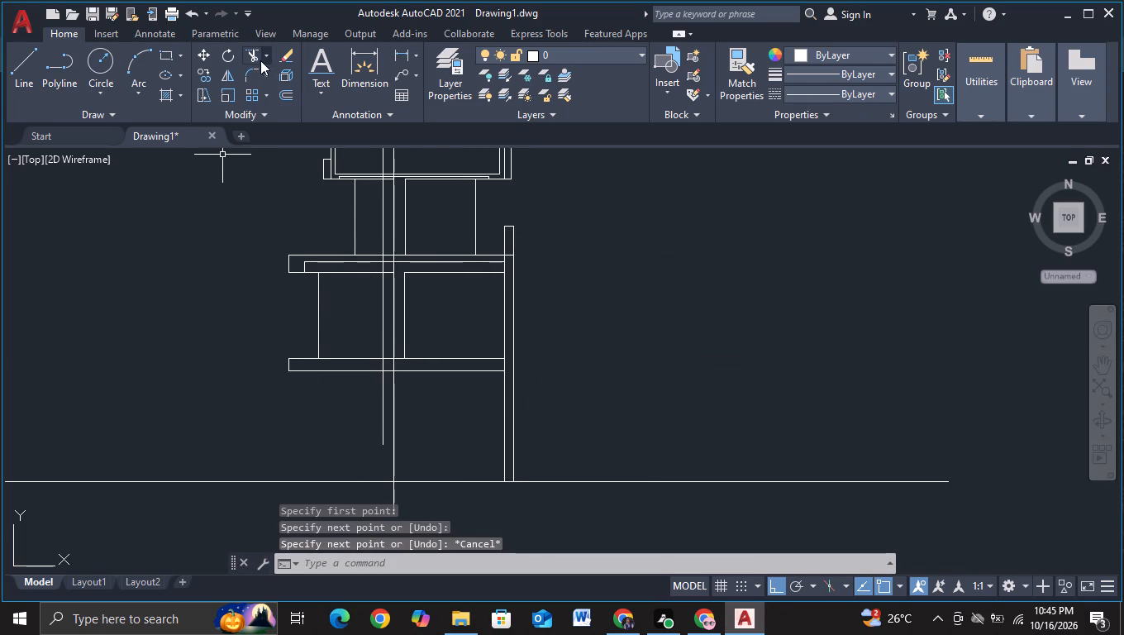
Trim both extended vertical lines below the lower slab, including the tail beneath the ground line.
left_click(252, 58)
middle_click_drag(545, 321, 558, 209)
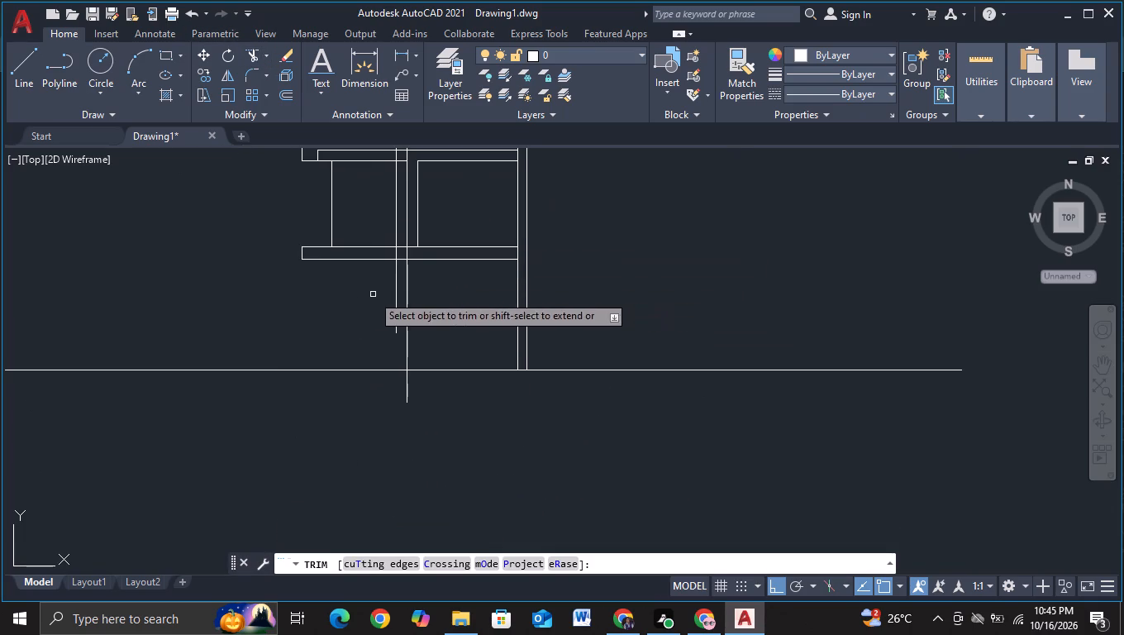
left_click_drag(359, 299, 467, 304)
left_click(404, 383)
scroll(407, 271, "up", 2)
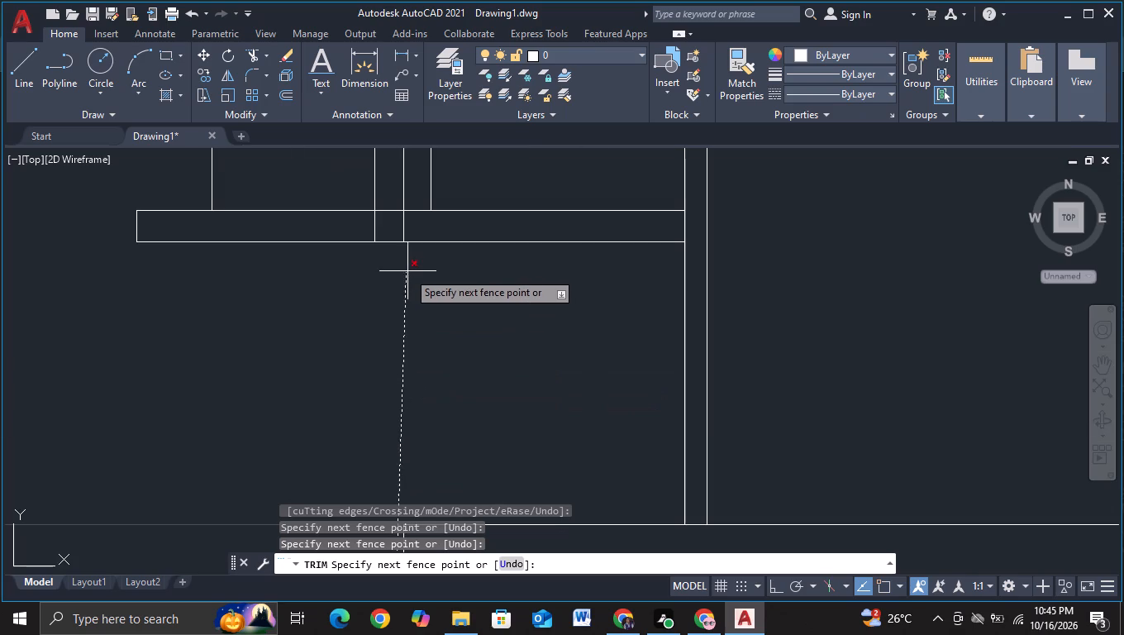
key("Escape")
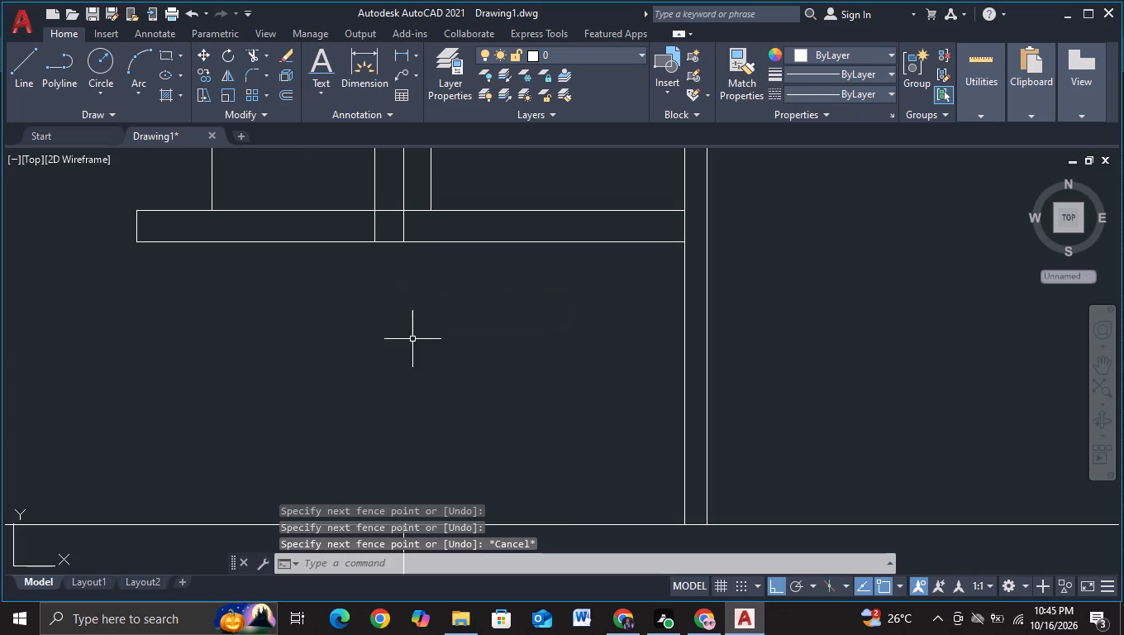
scroll(425, 381, "down", 1)
middle_click_drag(436, 394, 427, 276)
left_click(258, 59)
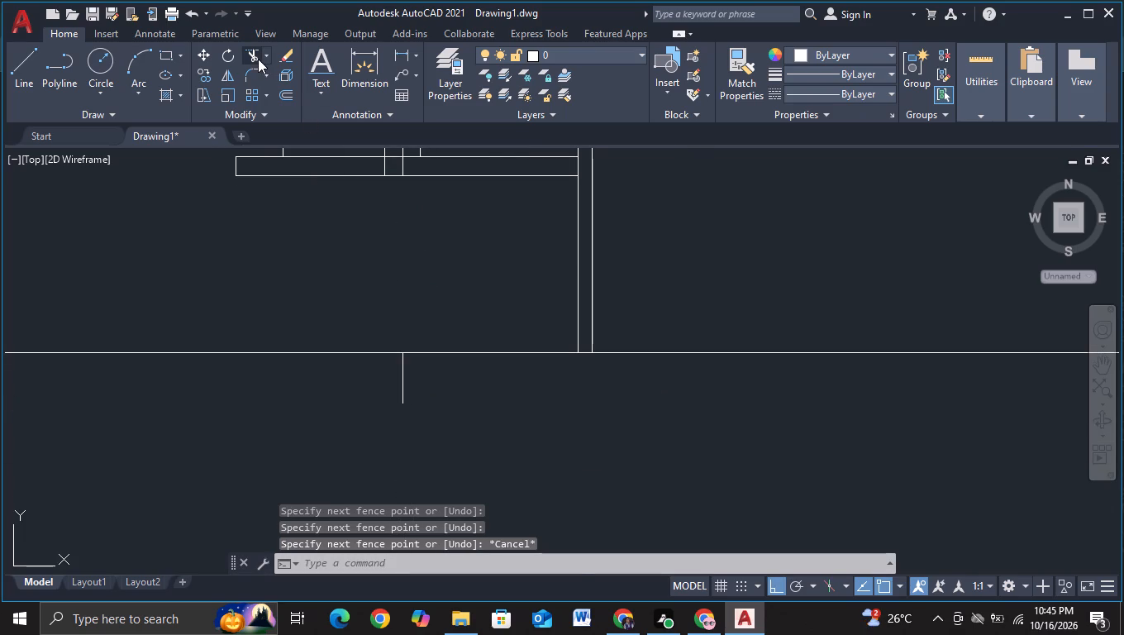
left_click_drag(366, 379, 469, 379)
Trim away the pieces of the two extended vertical lines that cross the lower and upper slabs.
middle_click_drag(368, 249, 370, 384)
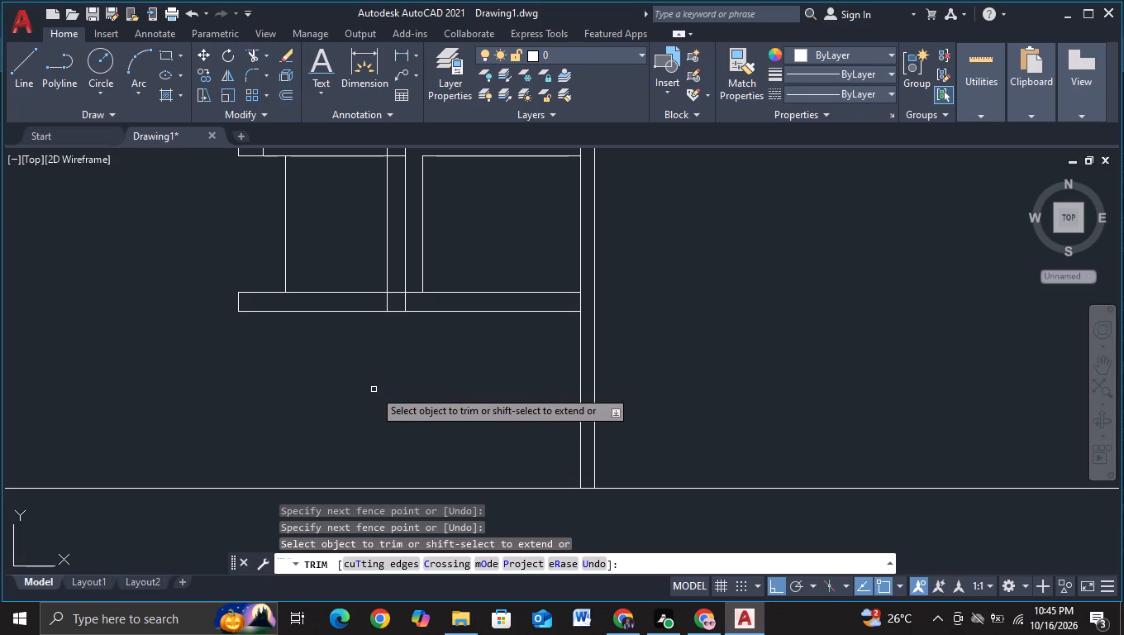
left_click(387, 303)
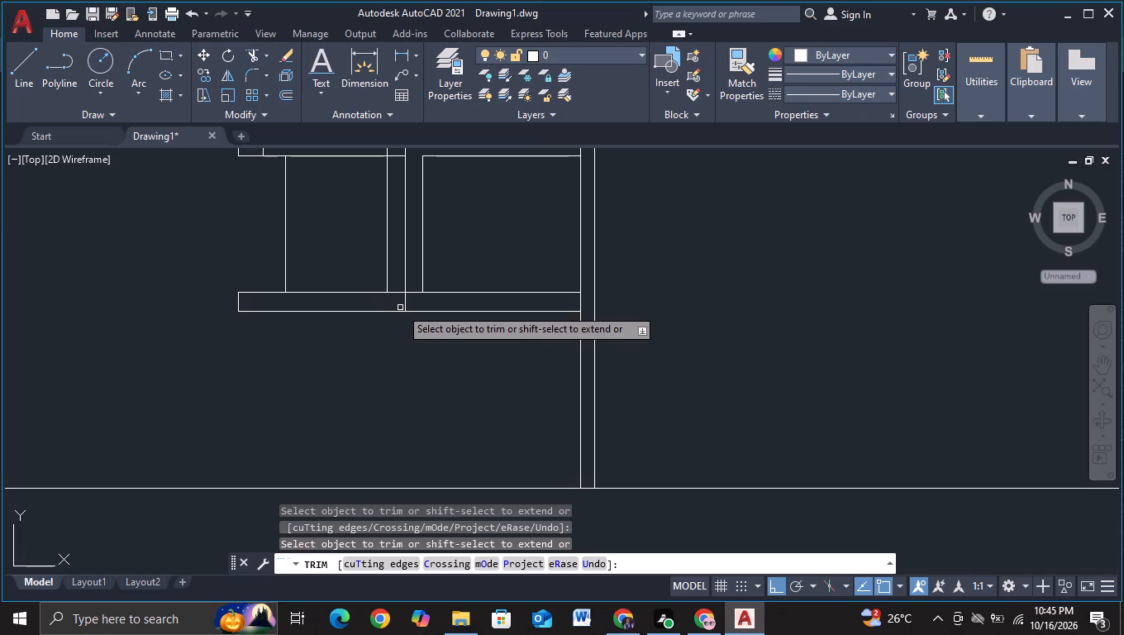
left_click(407, 307)
middle_click_drag(310, 196, 319, 236)
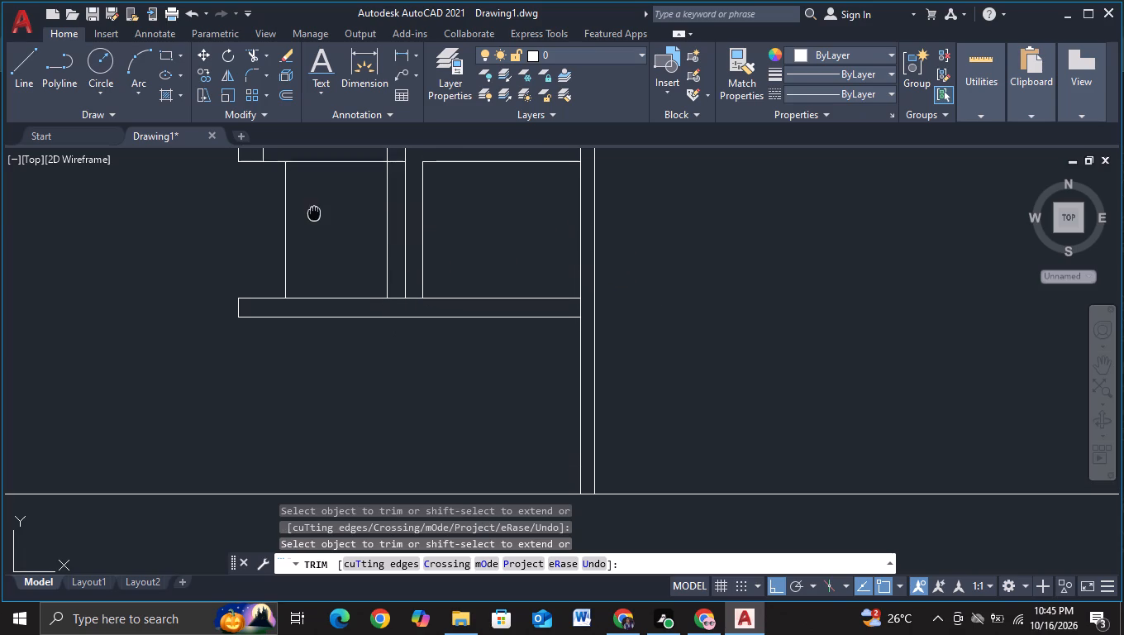
middle_click_drag(319, 236, 347, 394)
left_click(421, 347)
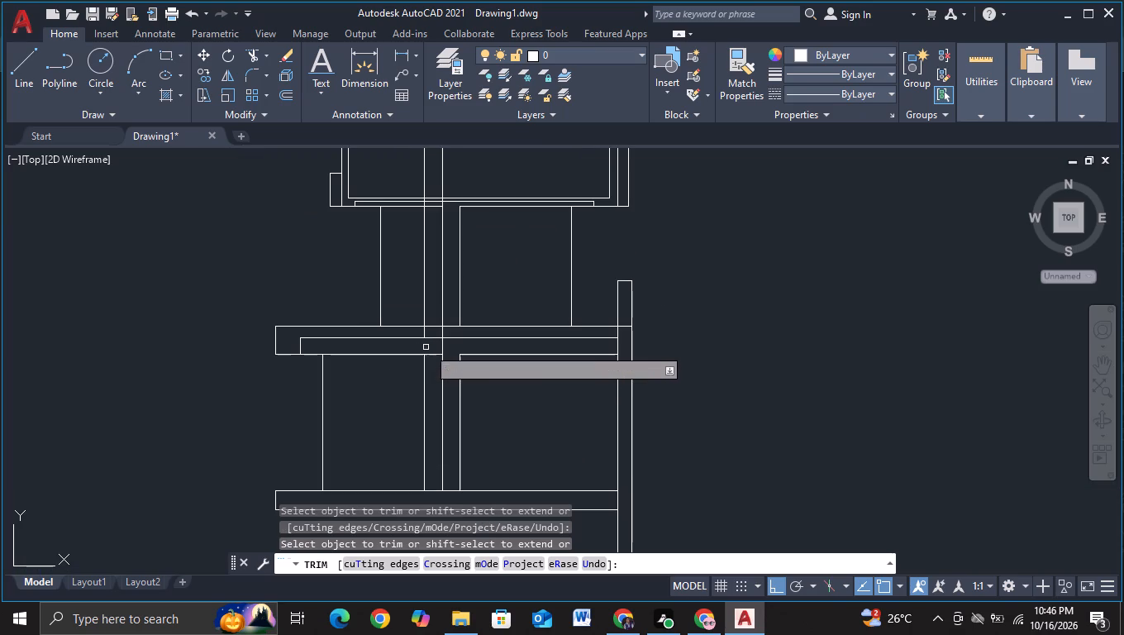
left_click(442, 348)
left_click(423, 331)
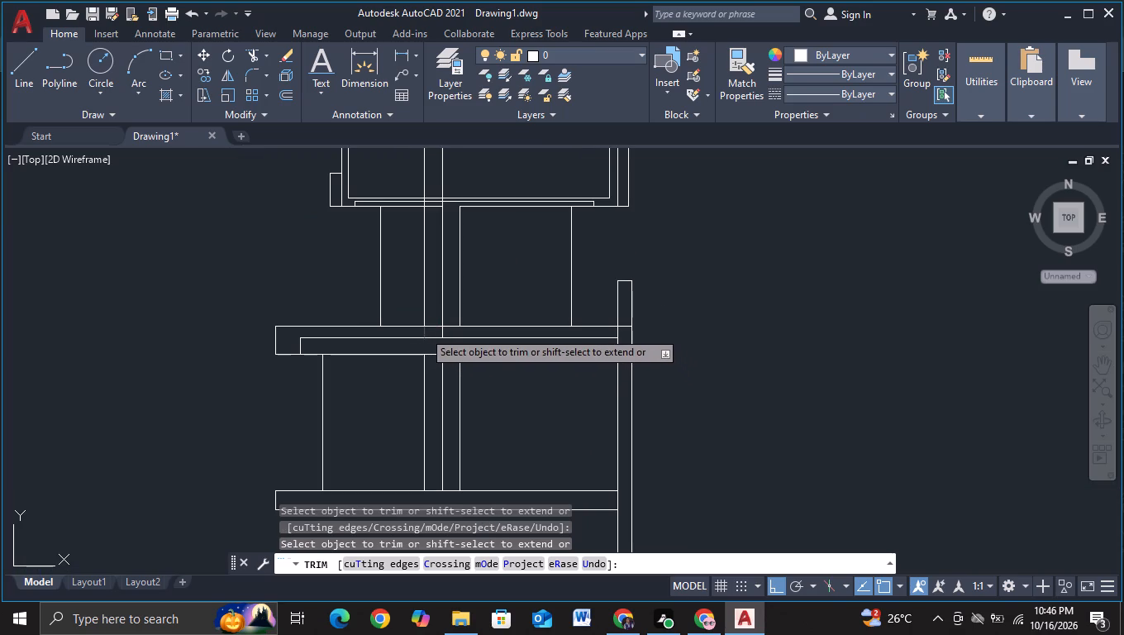
left_click(442, 332)
Trim away the pieces of the two extended vertical lines that cross the box's floor and its thin inner strip.
middle_click_drag(492, 297, 522, 390)
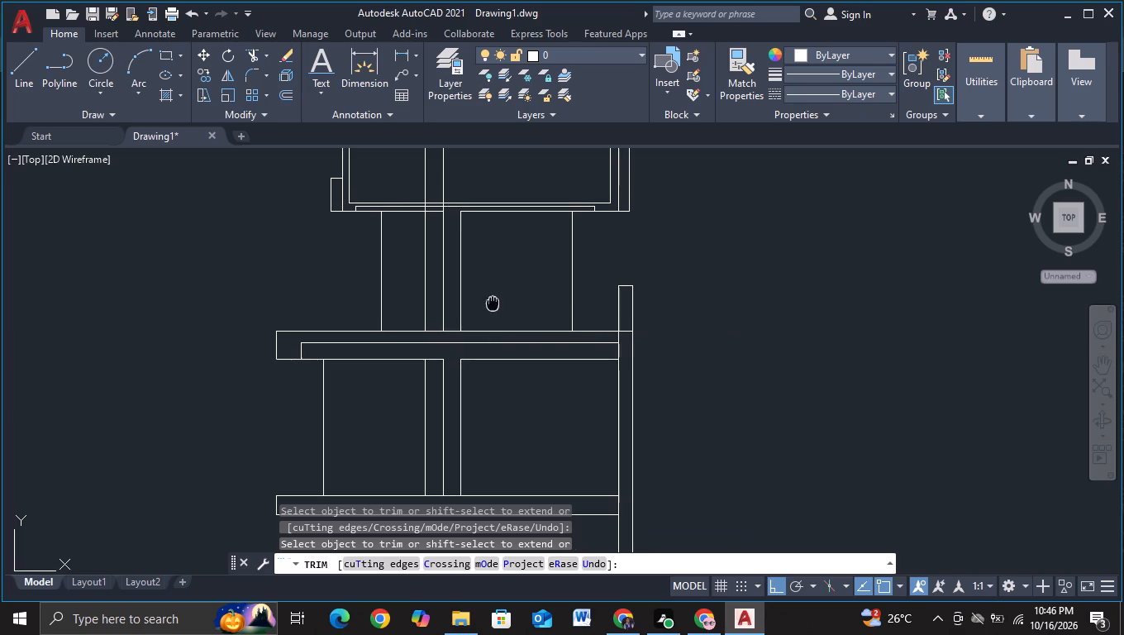
middle_click_drag(522, 390, 534, 460)
scroll(434, 343, "up", 2)
left_click(508, 402)
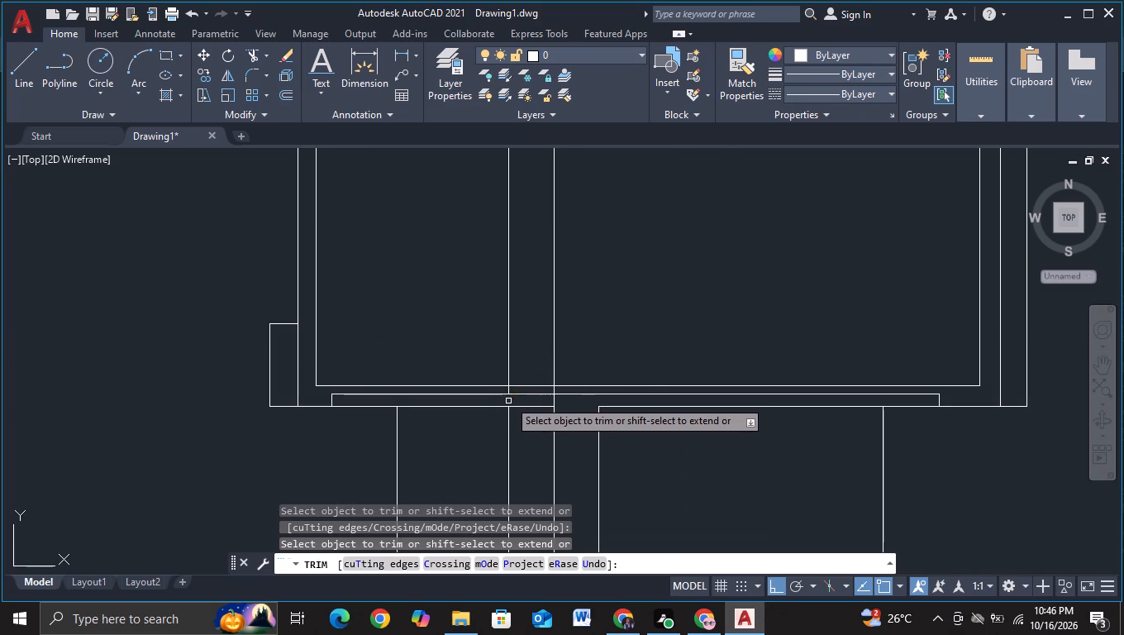
left_click(507, 389)
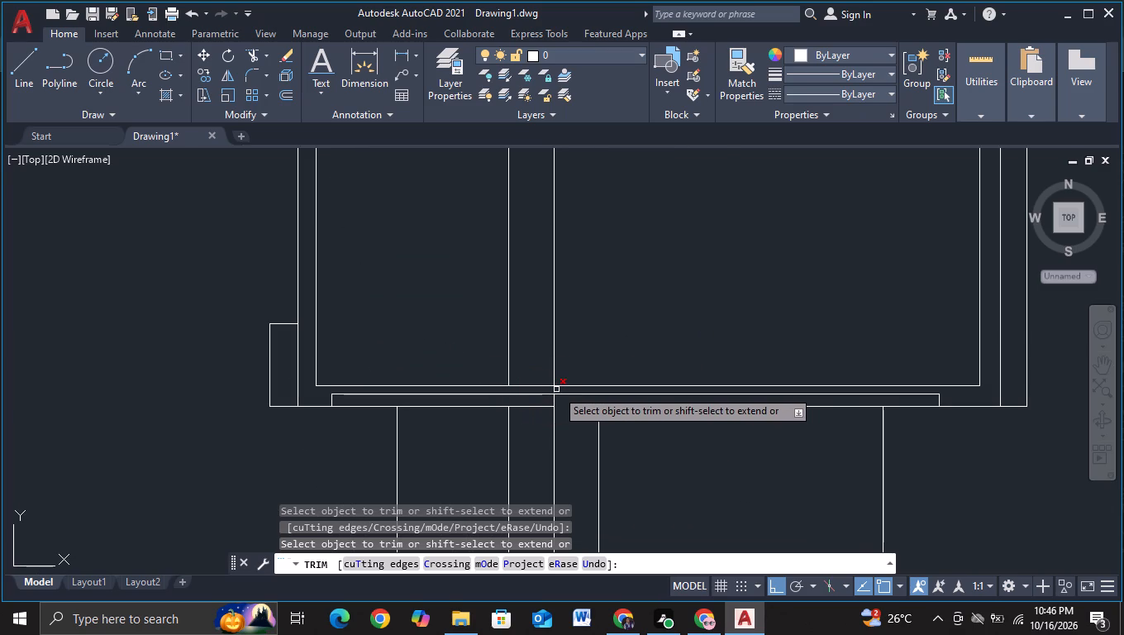
left_click(556, 389)
left_click(555, 402)
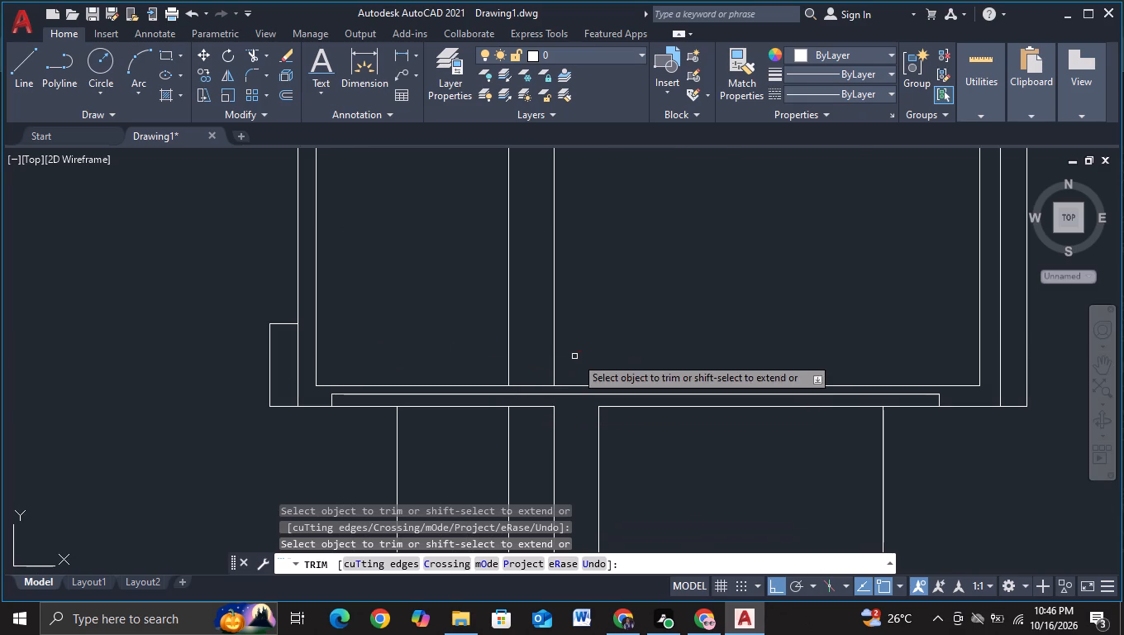
Trim the two extended vertical lines within the box's roof slab and where they project above it.
scroll(577, 356, "down", 1)
middle_click_drag(579, 356, 567, 634)
scroll(529, 372, "up", 1)
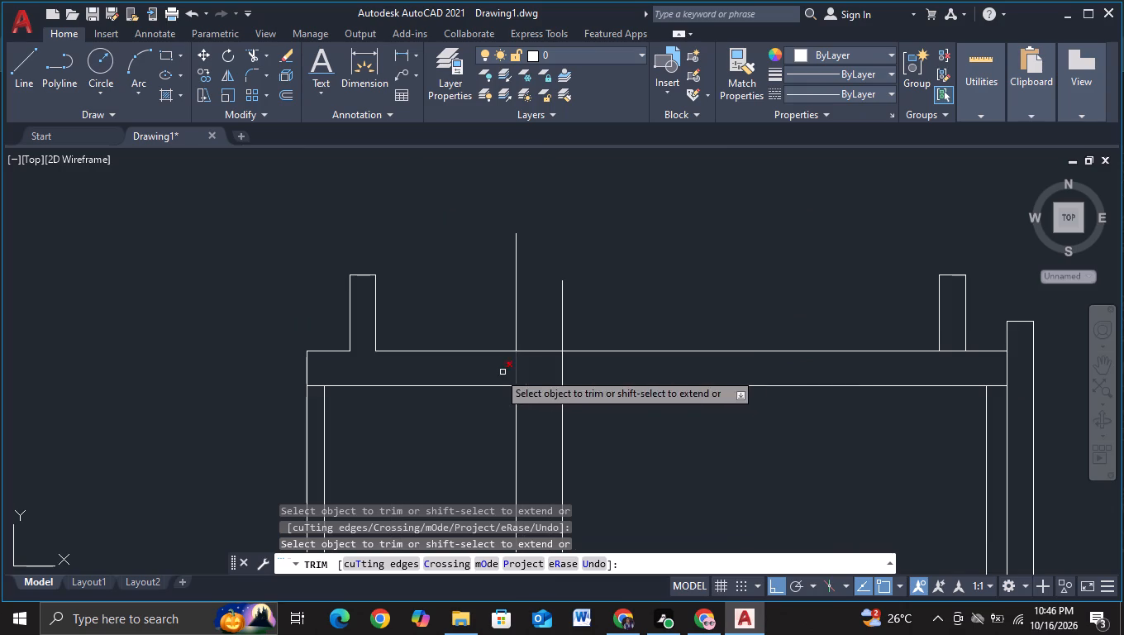
left_click_drag(488, 372, 609, 382)
left_click_drag(433, 293, 583, 307)
Draw a vertical line about 381.5 long from the lower slab's top at the left inner vertical down past the ground line.
scroll(583, 318, "down", 1)
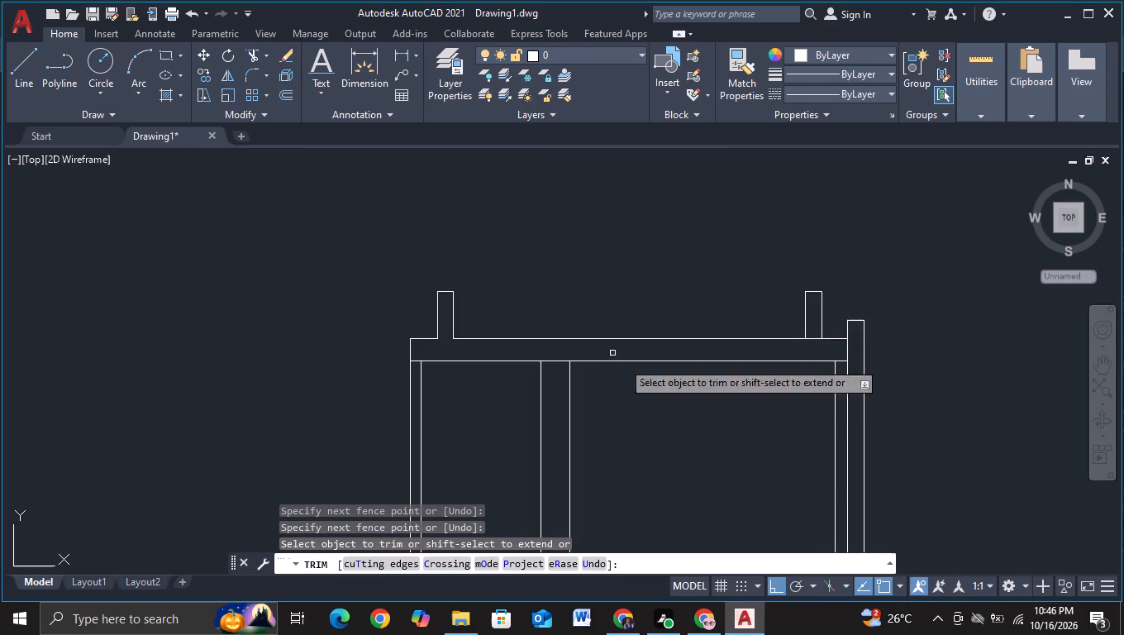
middle_click_drag(653, 458, 550, 276)
scroll(544, 294, "down", 2)
middle_click_drag(551, 319, 536, 223)
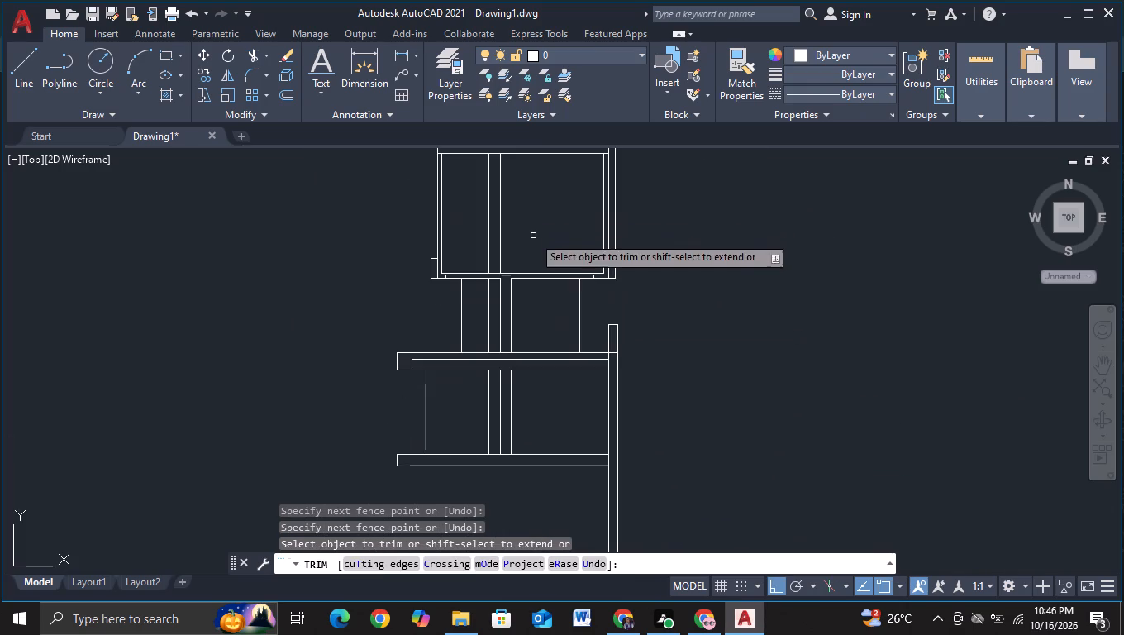
scroll(595, 284, "down", 1)
middle_click_drag(669, 351, 669, 333)
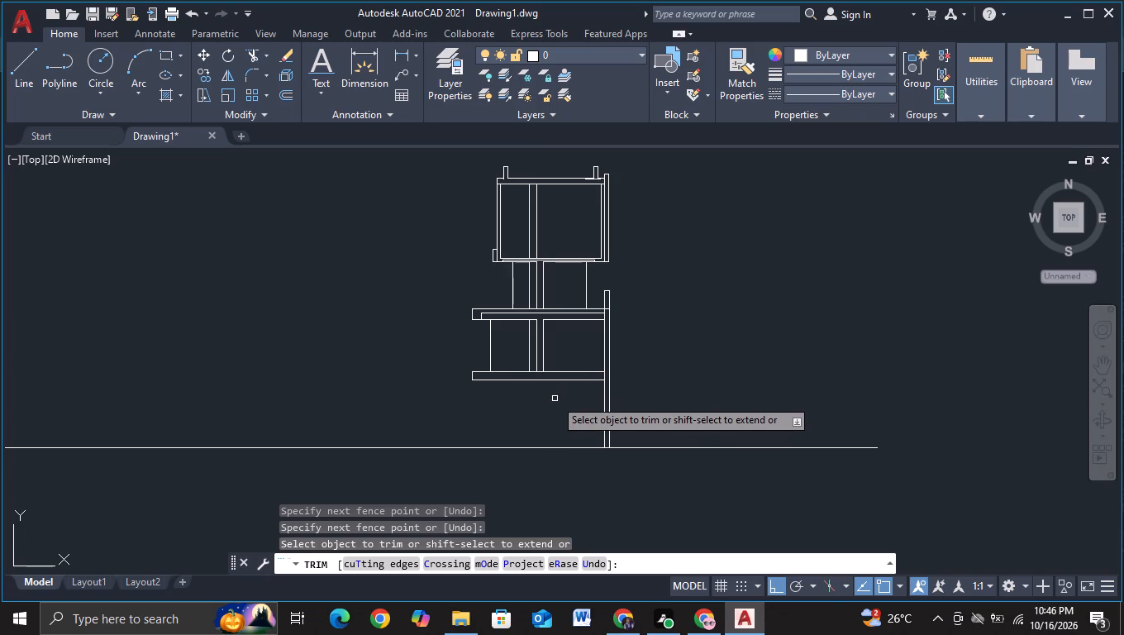
left_click(12, 80)
scroll(599, 456, "up", 1)
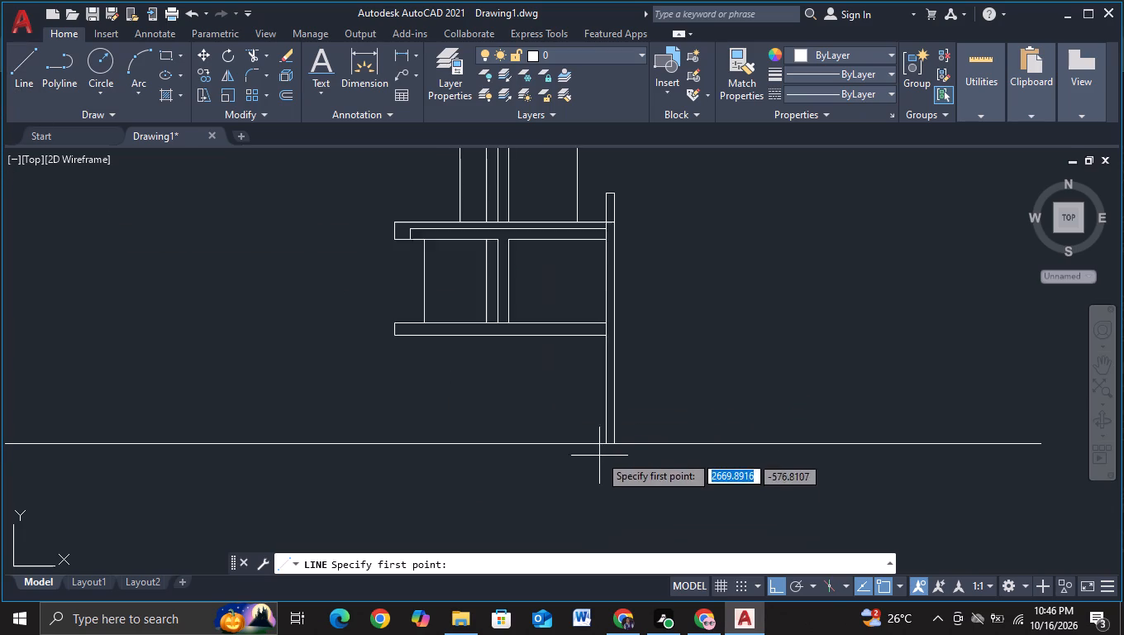
scroll(599, 454, "up", 1)
left_click(417, 243)
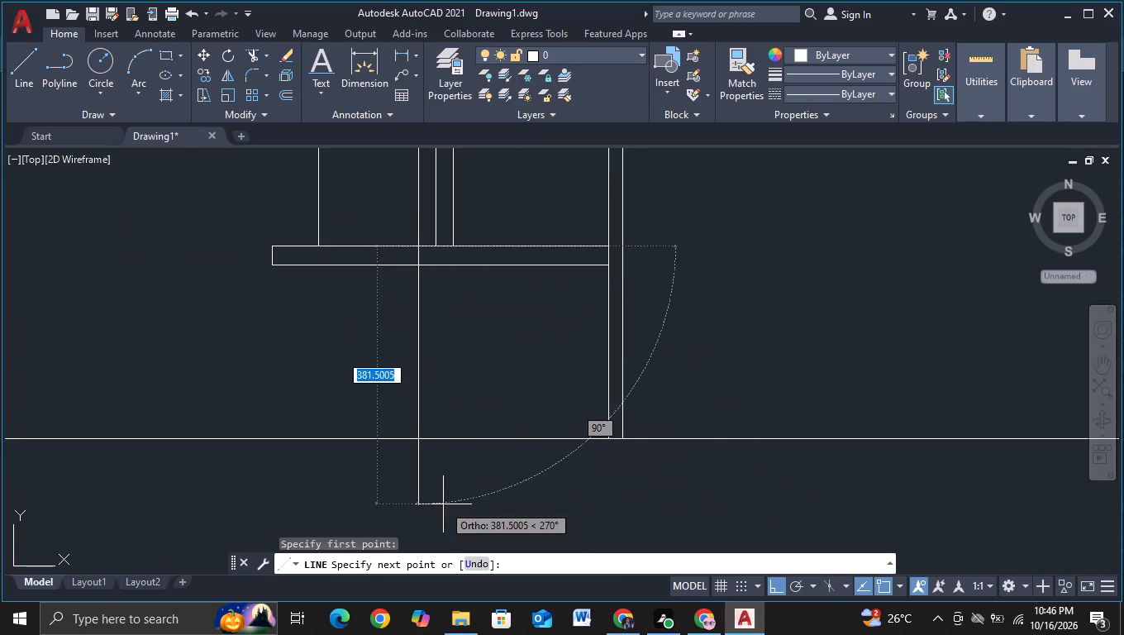
left_click(443, 504)
key("grave")
Draw a parallel vertical line from the lower slab's top at the middle inner vertical down past the ground line.
left_click(16, 84)
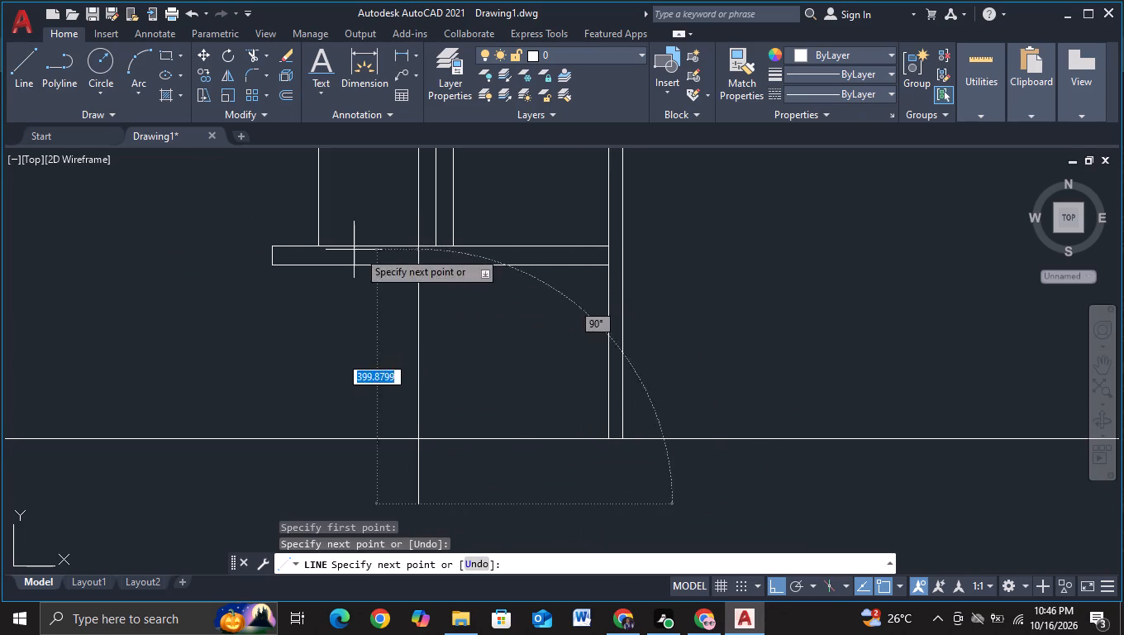
key("grave")
left_click(441, 243)
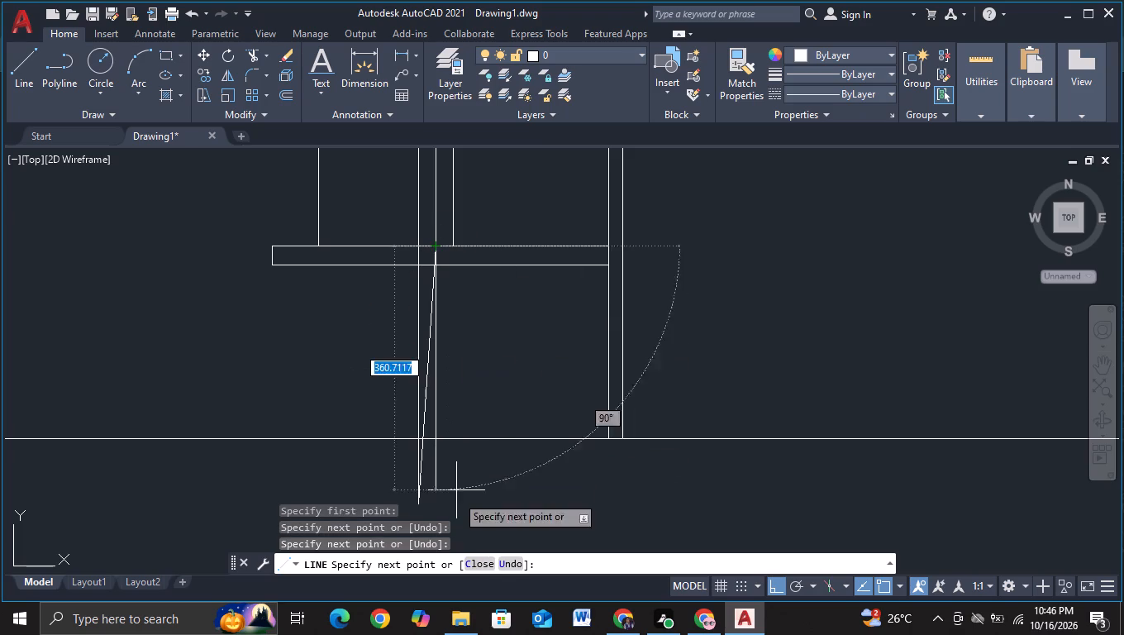
left_click(453, 495)
key("grave")
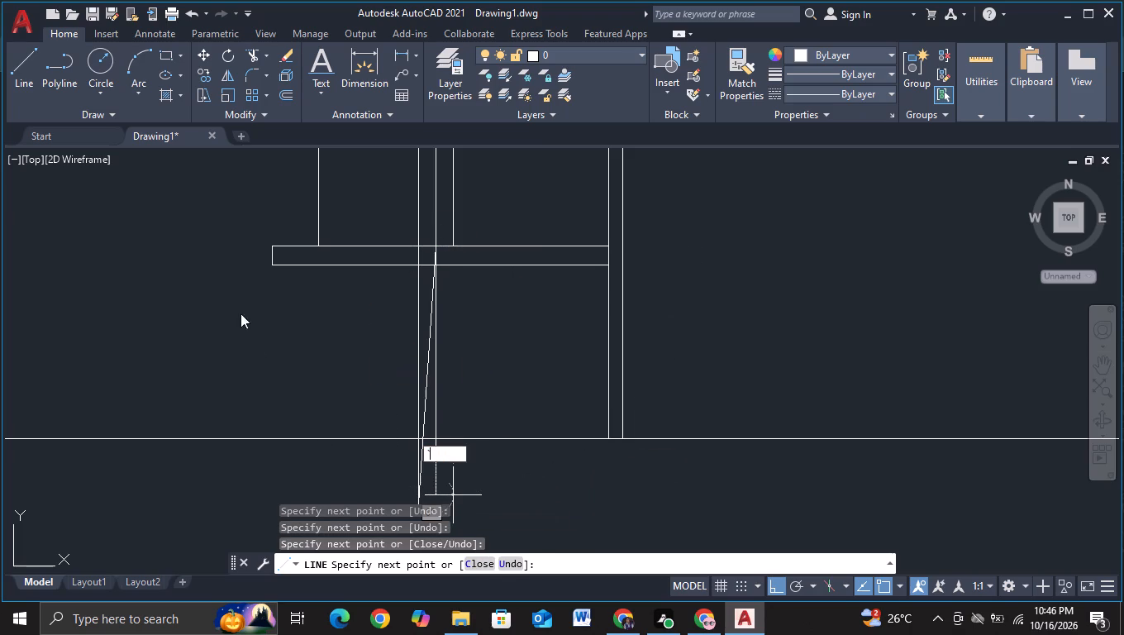
key("grave")
key("grave")
key("Escape")
key("Escape")
key("Escape")
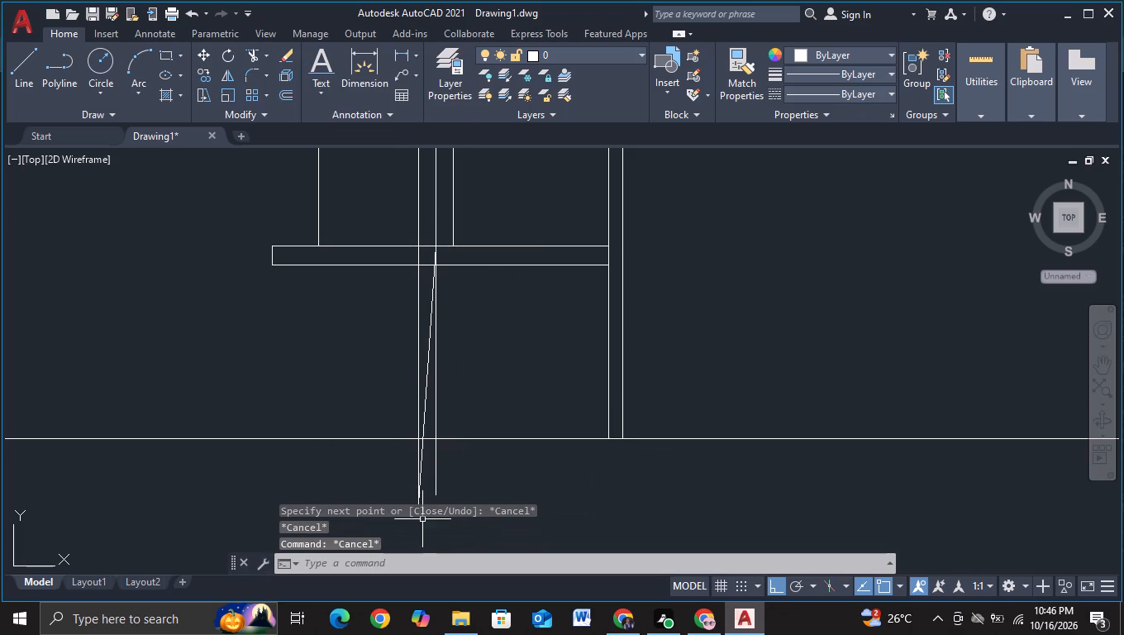
Trim away the stray diagonal line between the ground line and lower slab and its piece inside the slab.
left_click(254, 57)
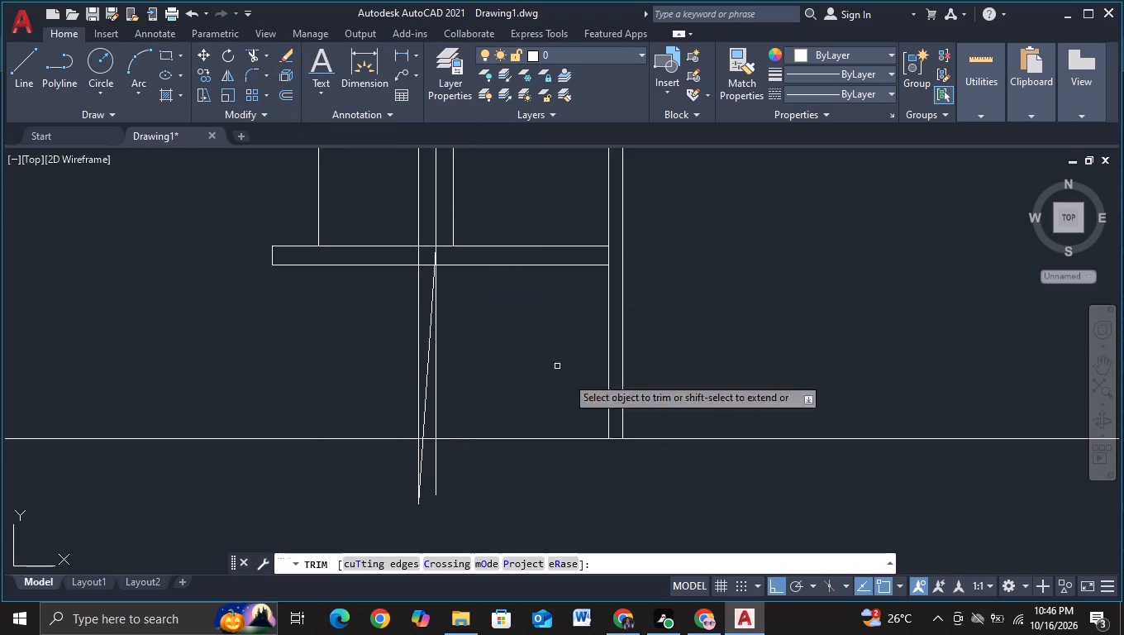
left_click(427, 399)
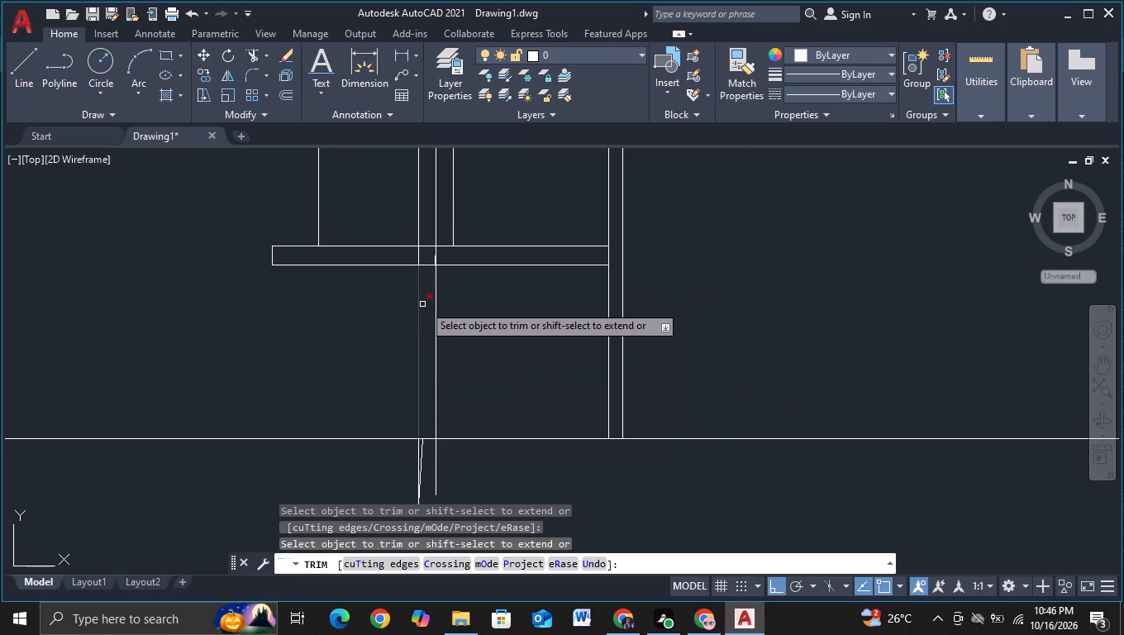
scroll(424, 303, "up", 3)
middle_click_drag(454, 225, 456, 427)
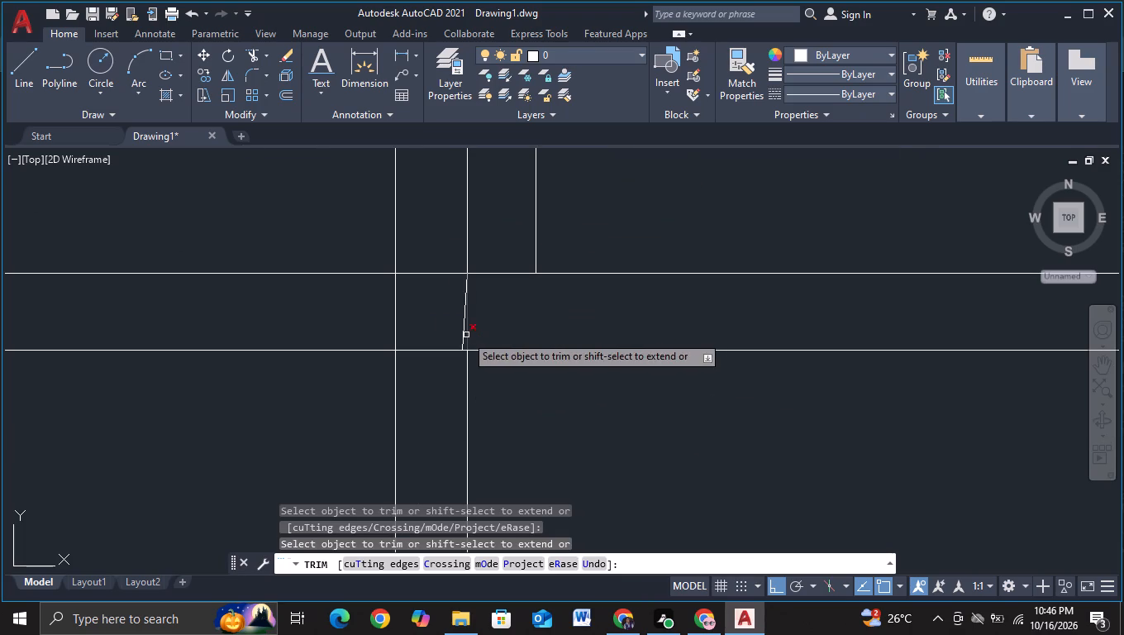
left_click(462, 336)
Trim the two new verticals and the diagonal remnant below the ground line, and the verticals' pieces crossing the lower slab.
scroll(523, 434, "down", 2)
middle_click_drag(626, 492, 588, 239)
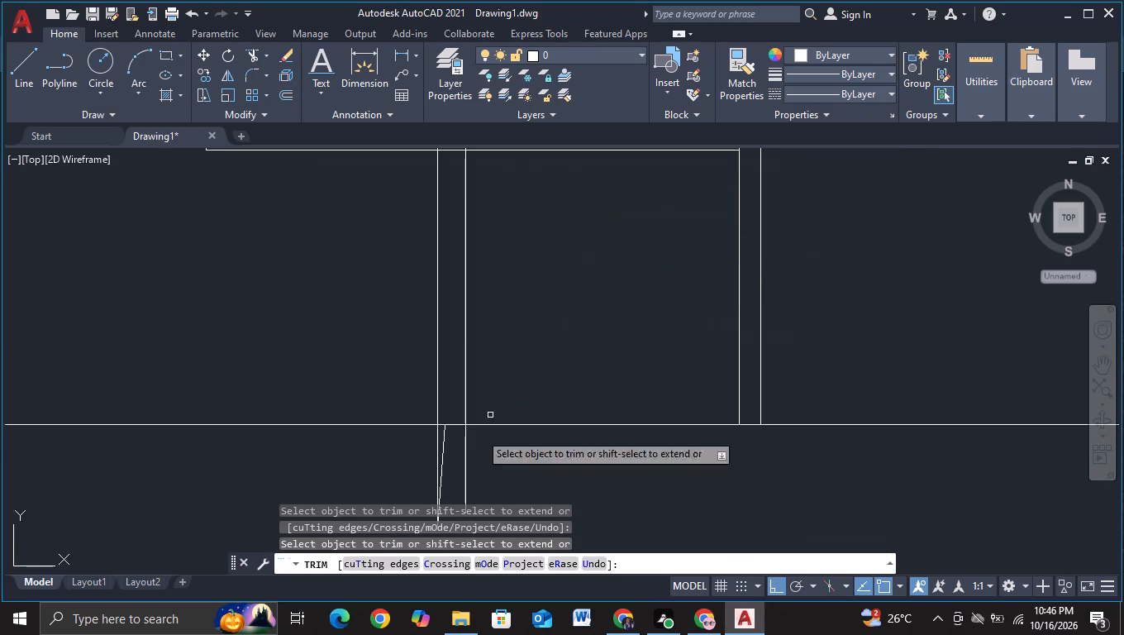
left_click_drag(371, 469, 510, 471)
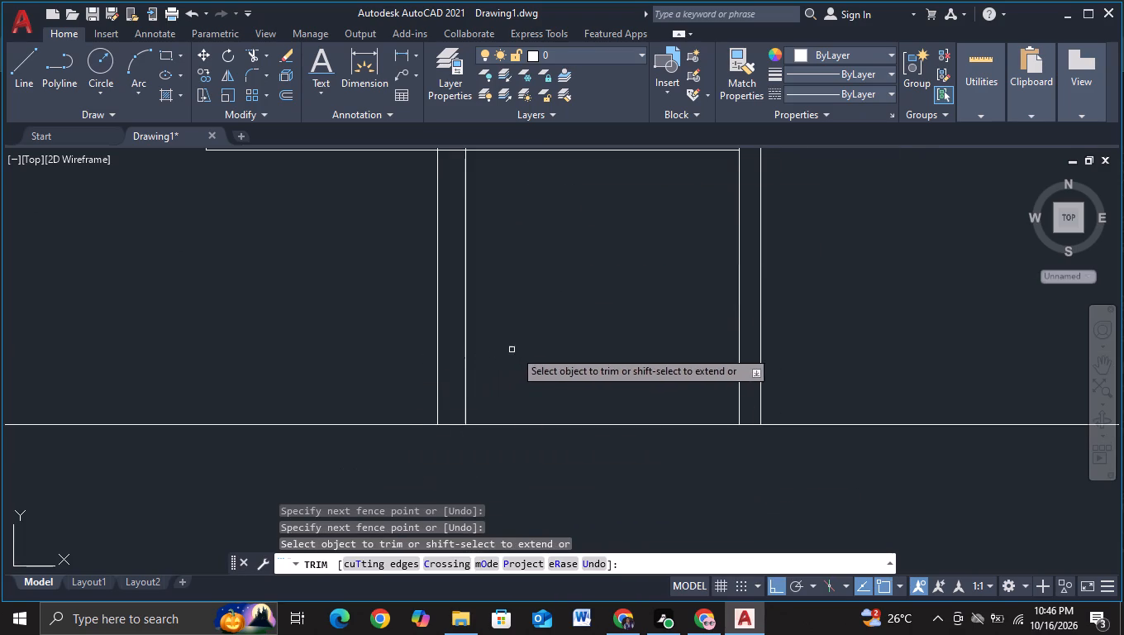
middle_click_drag(515, 354, 530, 549)
left_click_drag(435, 324, 544, 331)
scroll(533, 354, "down", 2)
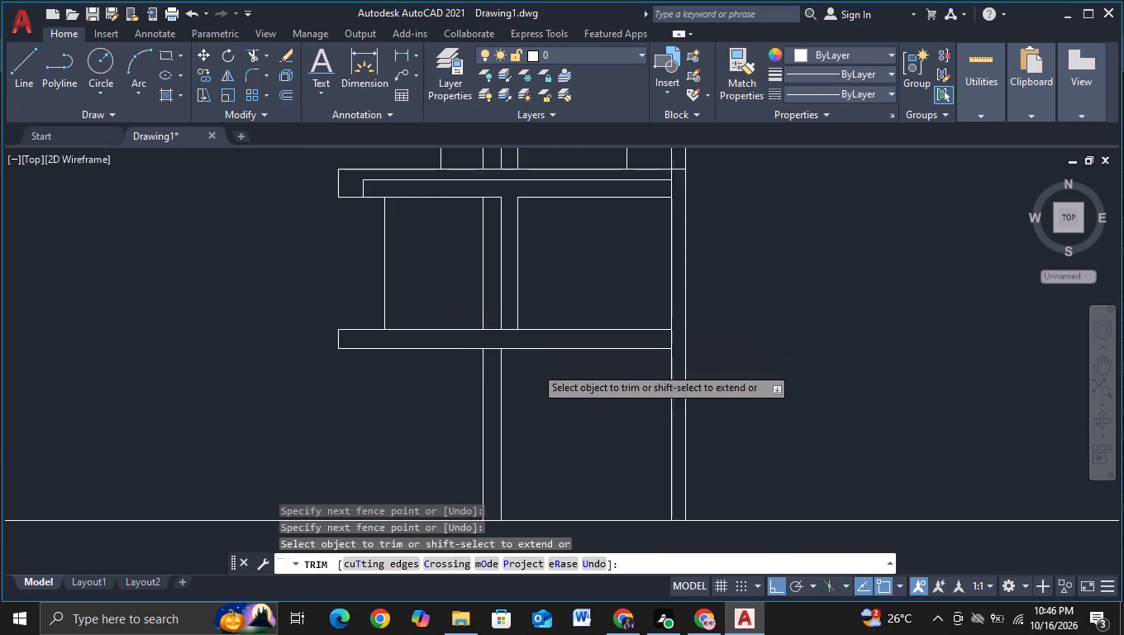
middle_click_drag(731, 304, 728, 444)
key("Escape")
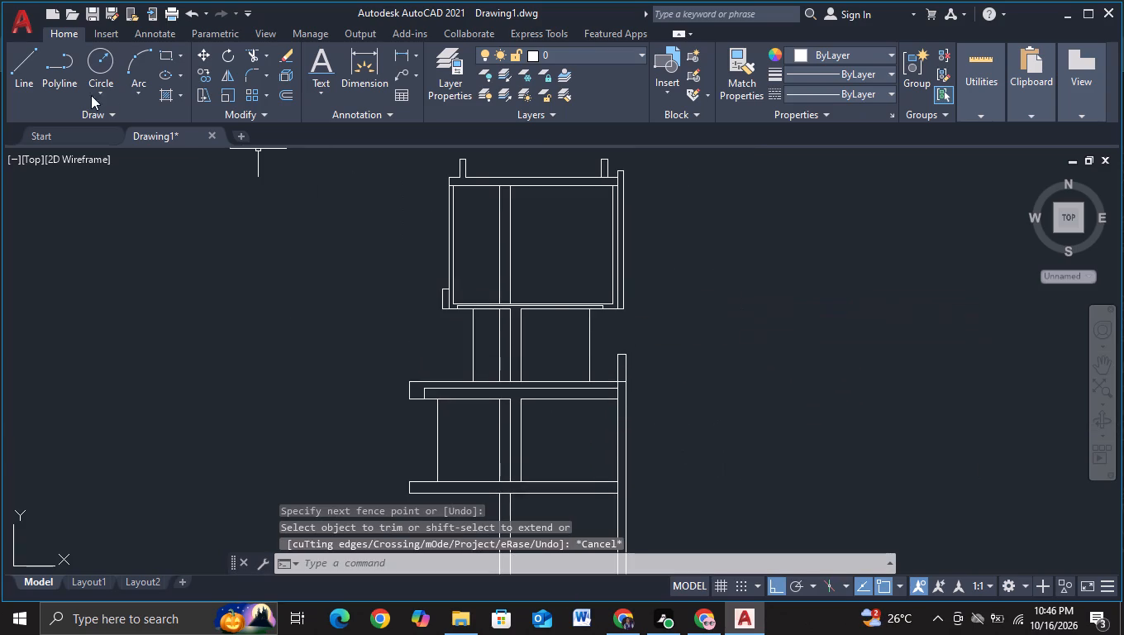
Draw a long vertical line from above the box's roof, between the two roof upstands, down past the ground line.
left_click(31, 86)
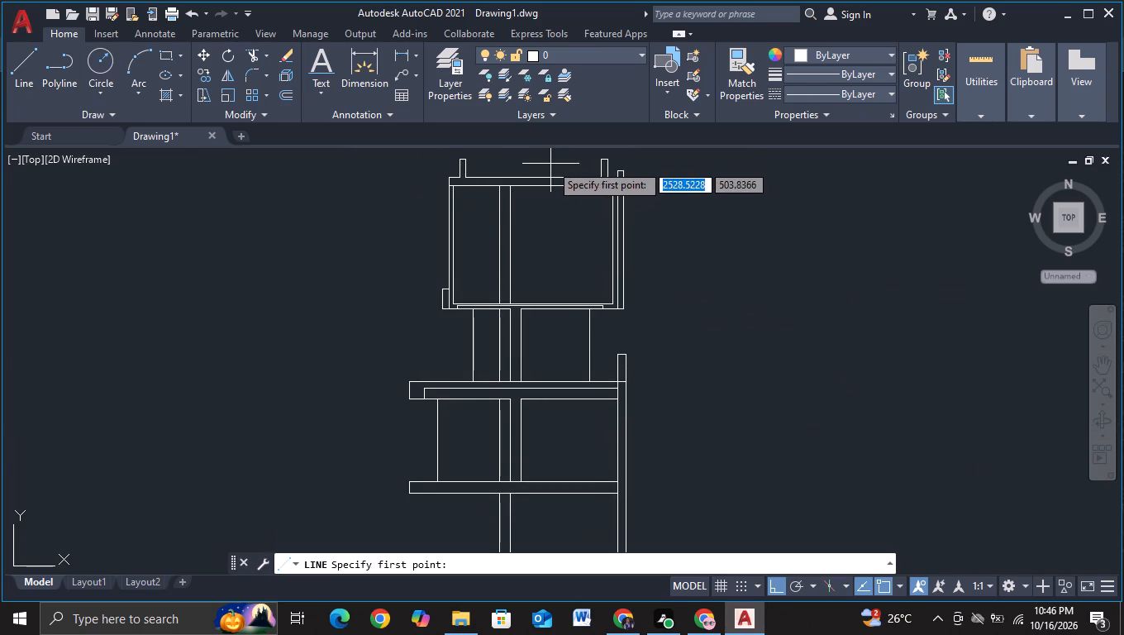
left_click(550, 163)
middle_click_drag(582, 461, 561, 314)
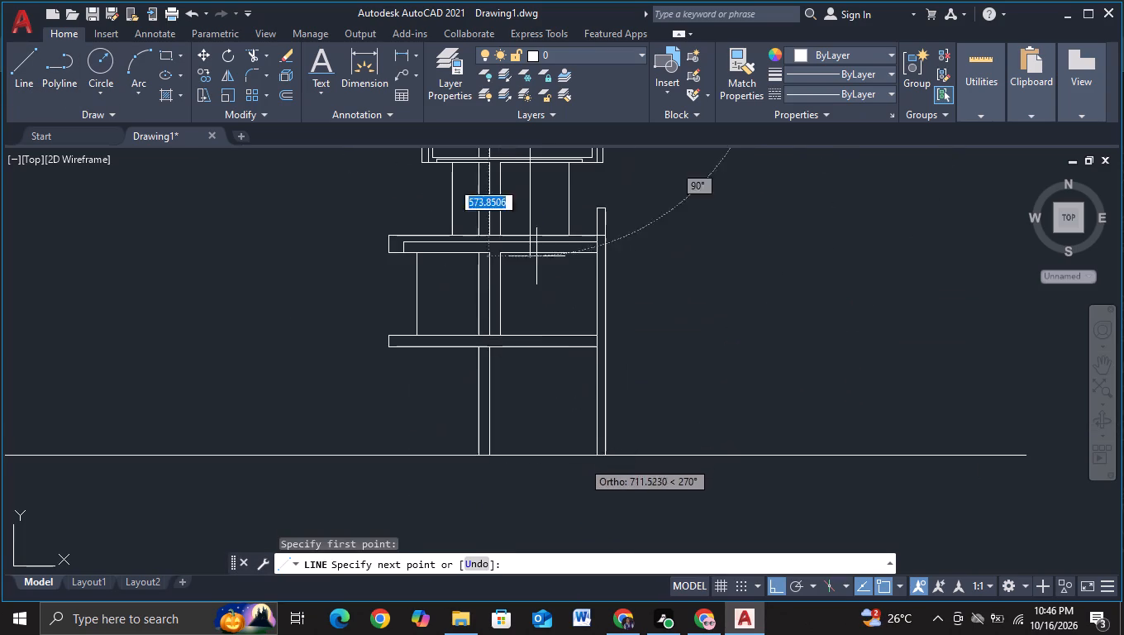
left_click(541, 516)
key("Escape")
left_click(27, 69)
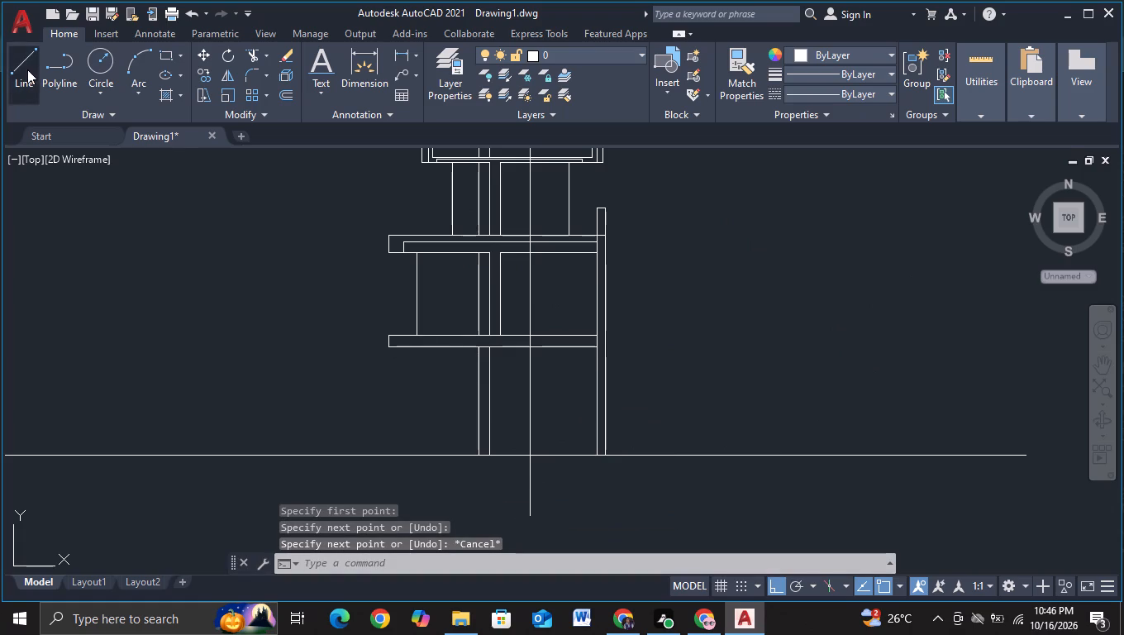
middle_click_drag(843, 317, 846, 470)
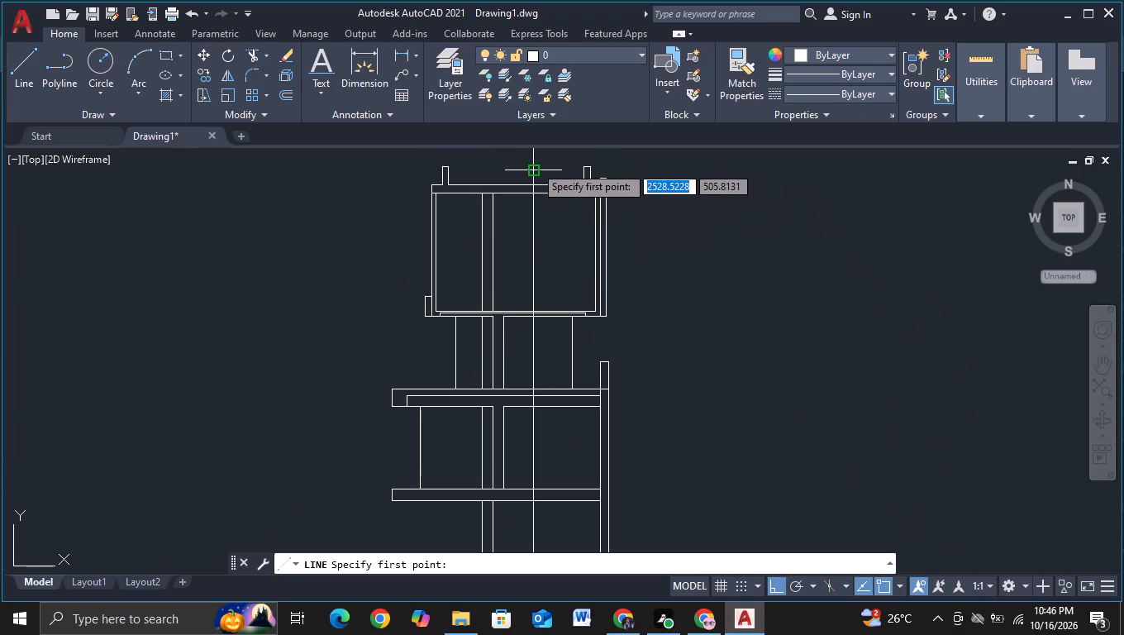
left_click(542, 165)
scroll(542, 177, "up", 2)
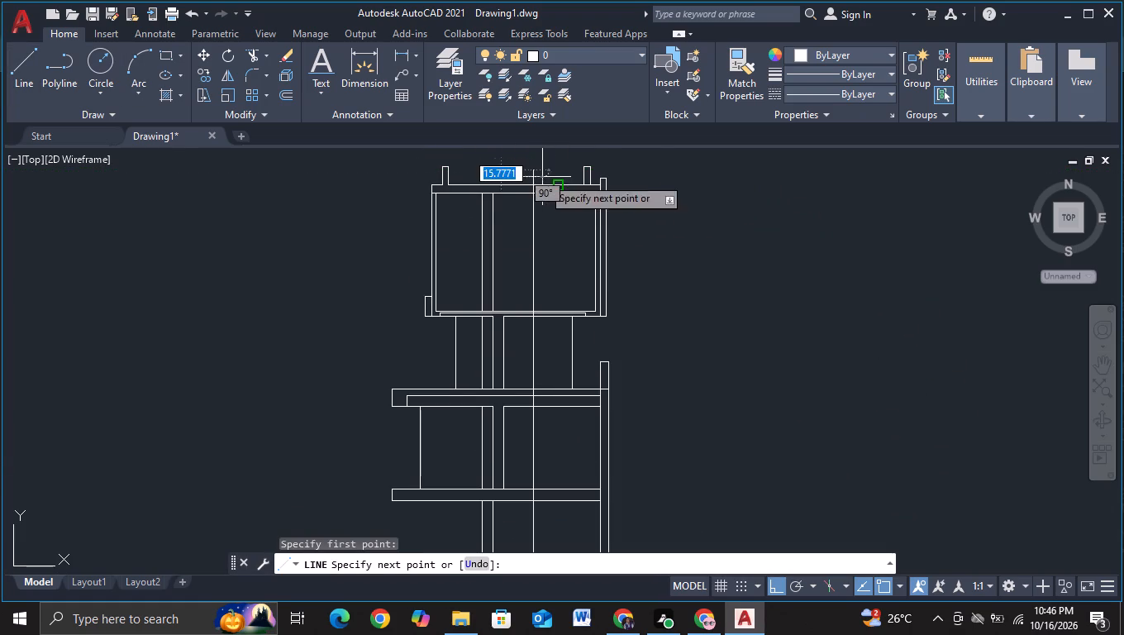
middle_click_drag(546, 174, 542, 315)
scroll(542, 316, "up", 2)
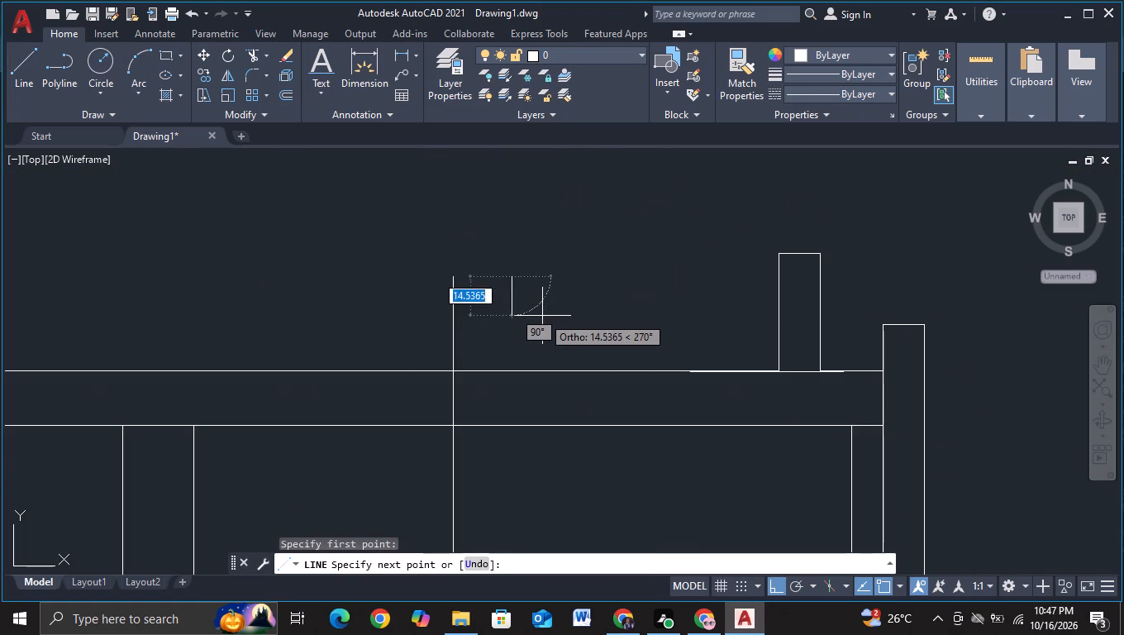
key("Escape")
From the long vertical's top end, draw a short horizontal line rightwards and a parallel vertical down past the ground line.
left_click(18, 69)
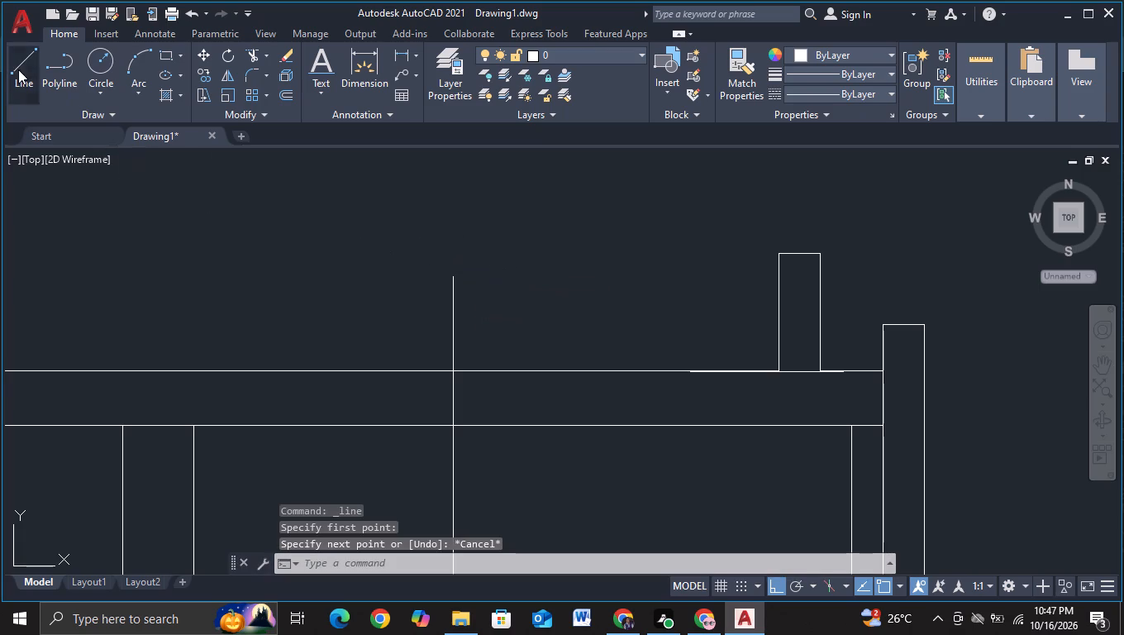
left_click(458, 278)
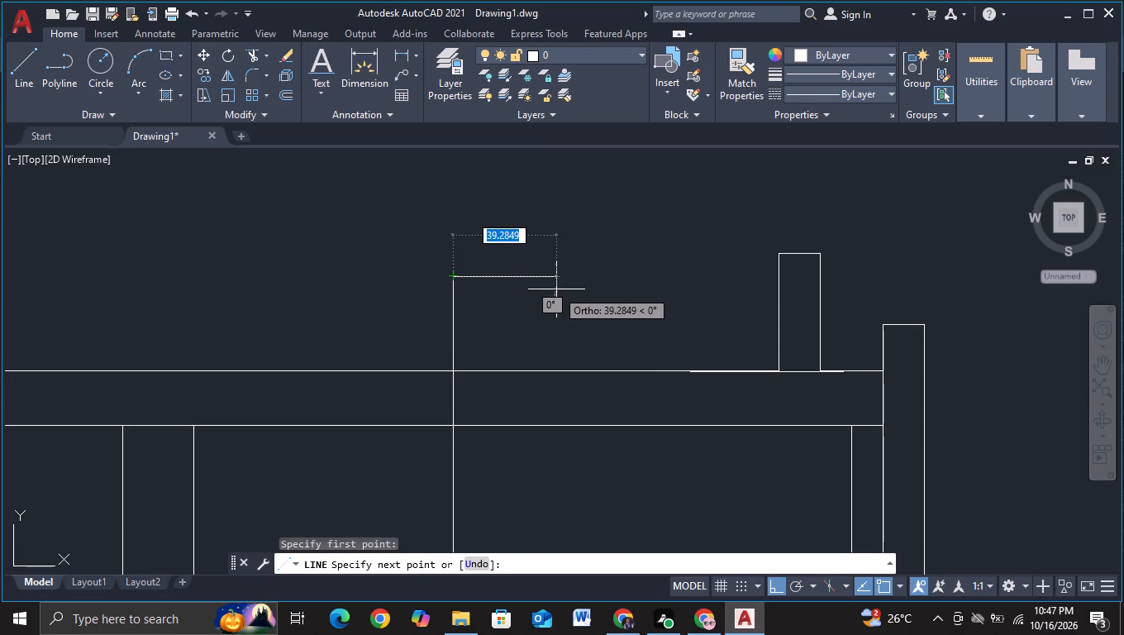
left_click(531, 287)
scroll(531, 287, "down", 2)
scroll(592, 413, "down", 2)
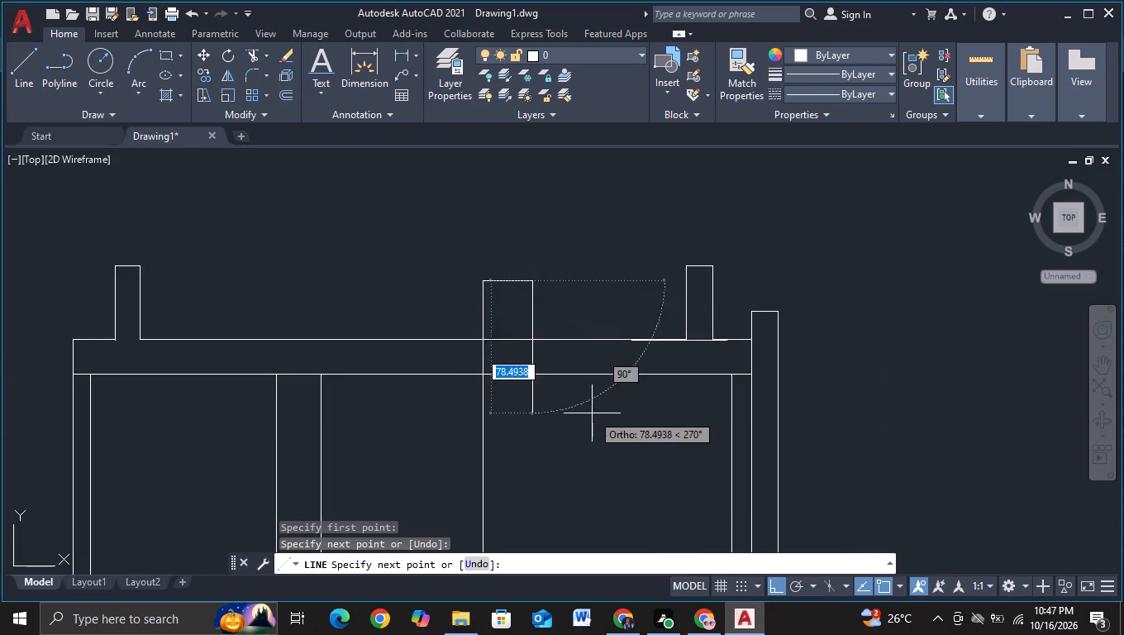
scroll(592, 413, "down", 1)
middle_click_drag(587, 427, 531, 194)
middle_click_drag(515, 457, 520, 231)
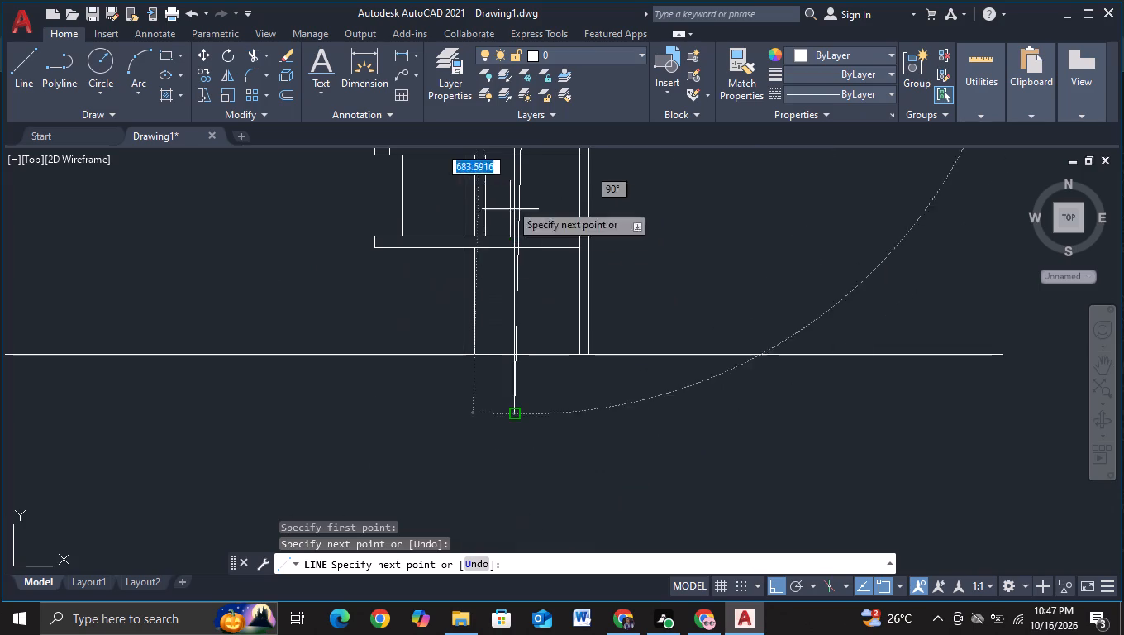
left_click(534, 403)
key("Escape")
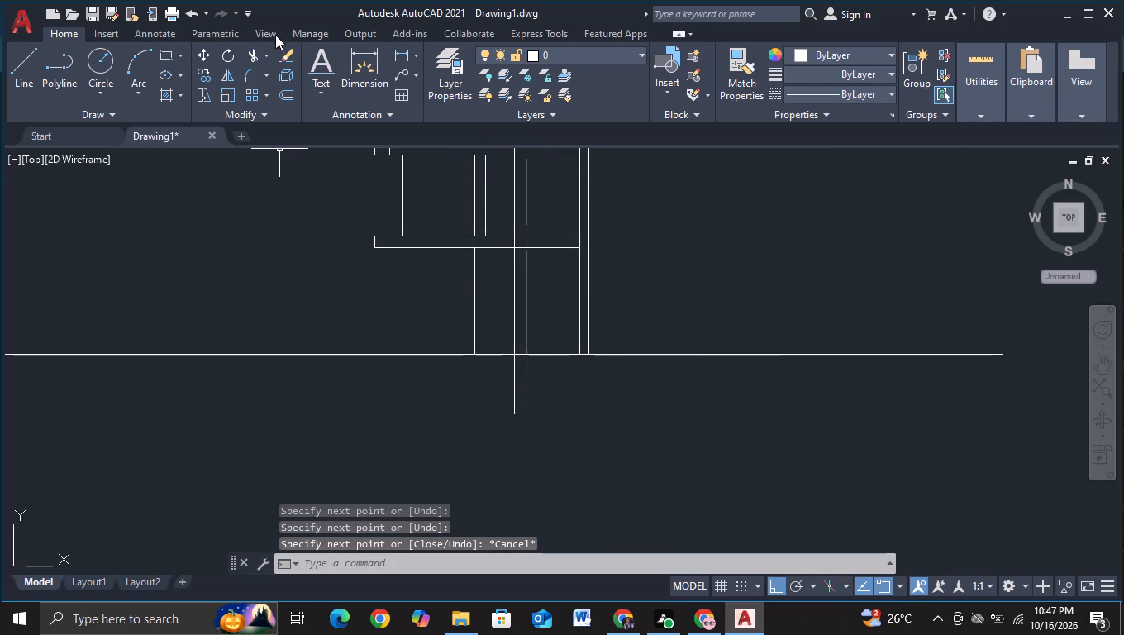
Trim the new pair of long verticals below the ground line and where they cross the lower slab.
left_click(255, 53)
left_click_drag(457, 388, 607, 392)
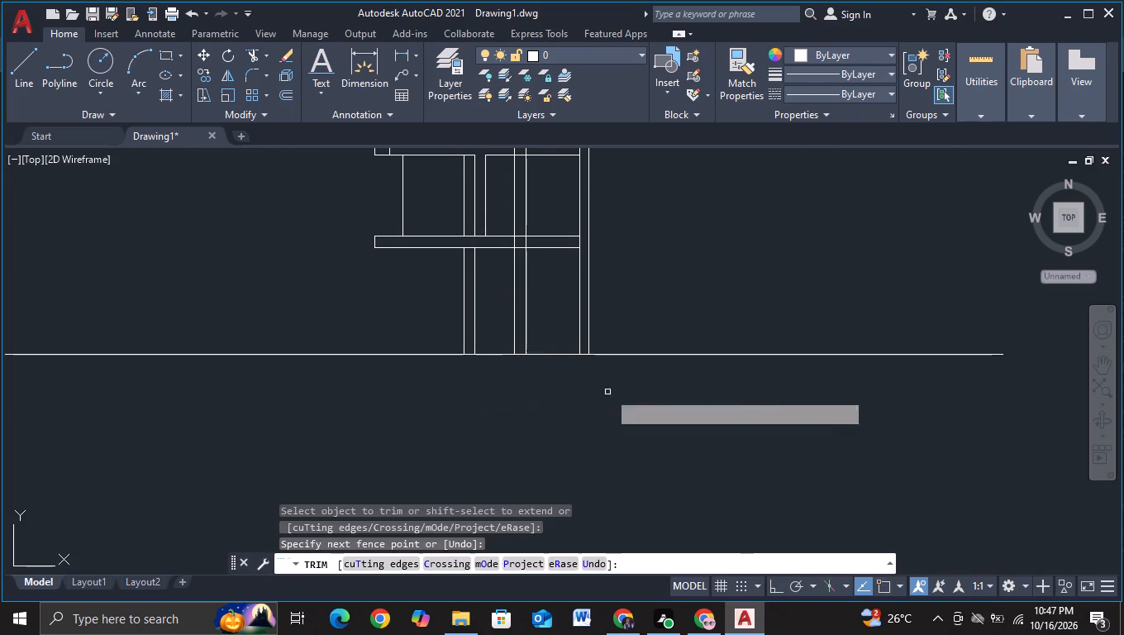
scroll(517, 253, "up", 1)
left_click_drag(496, 233, 564, 242)
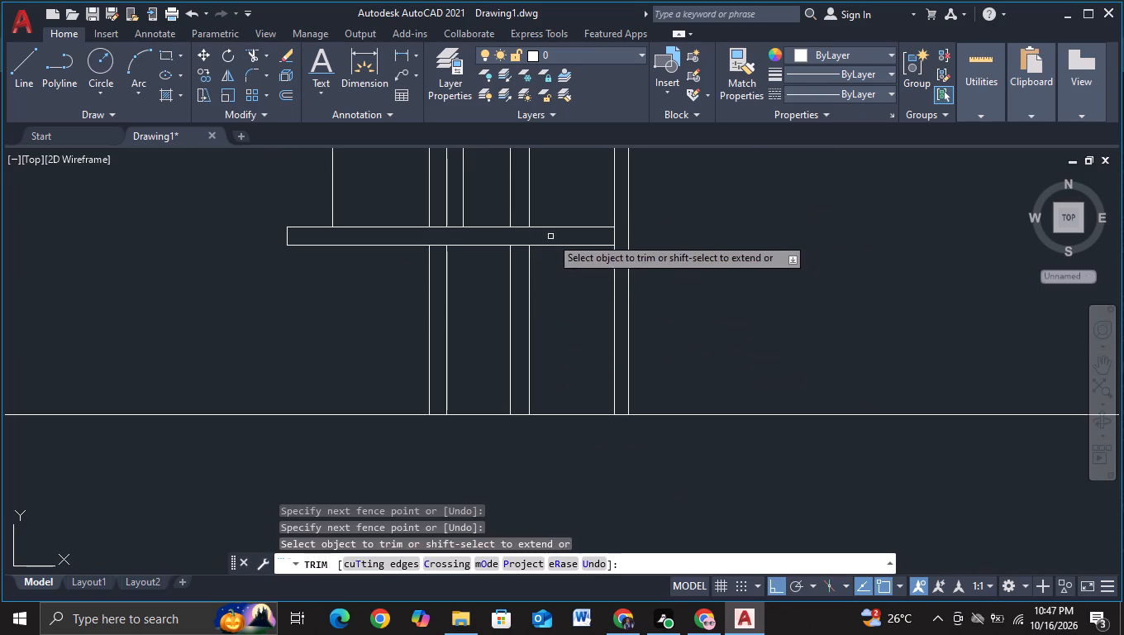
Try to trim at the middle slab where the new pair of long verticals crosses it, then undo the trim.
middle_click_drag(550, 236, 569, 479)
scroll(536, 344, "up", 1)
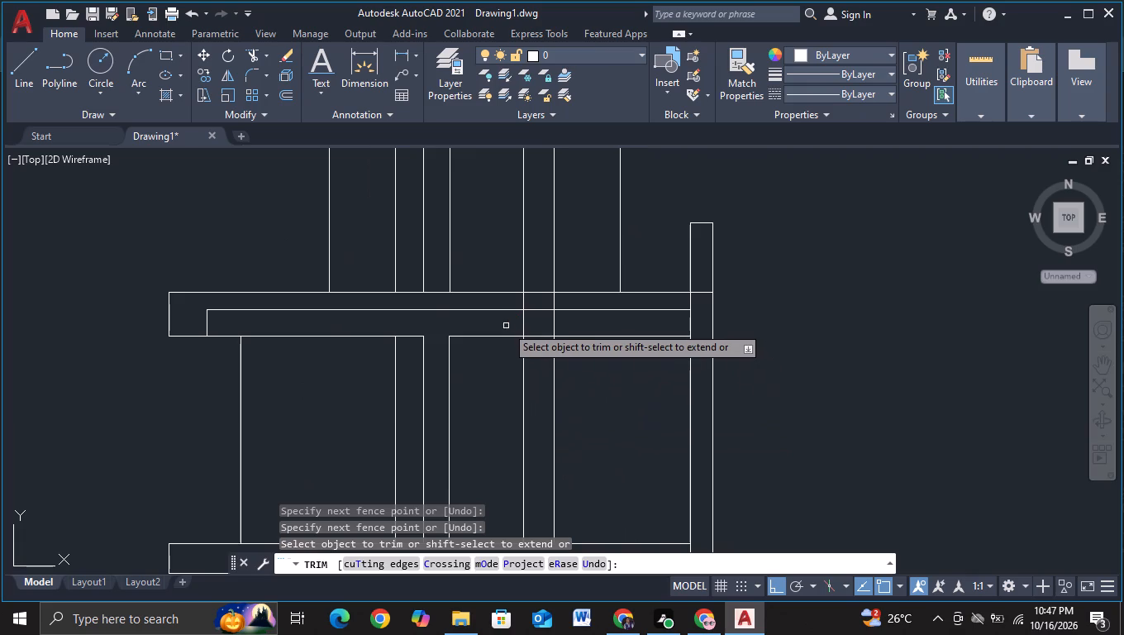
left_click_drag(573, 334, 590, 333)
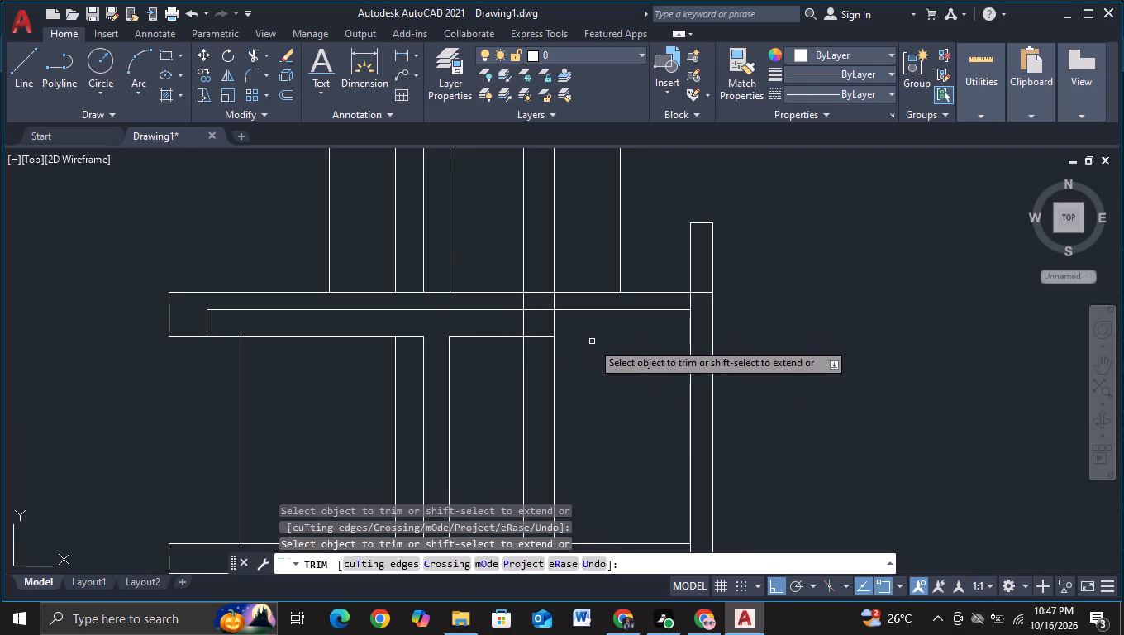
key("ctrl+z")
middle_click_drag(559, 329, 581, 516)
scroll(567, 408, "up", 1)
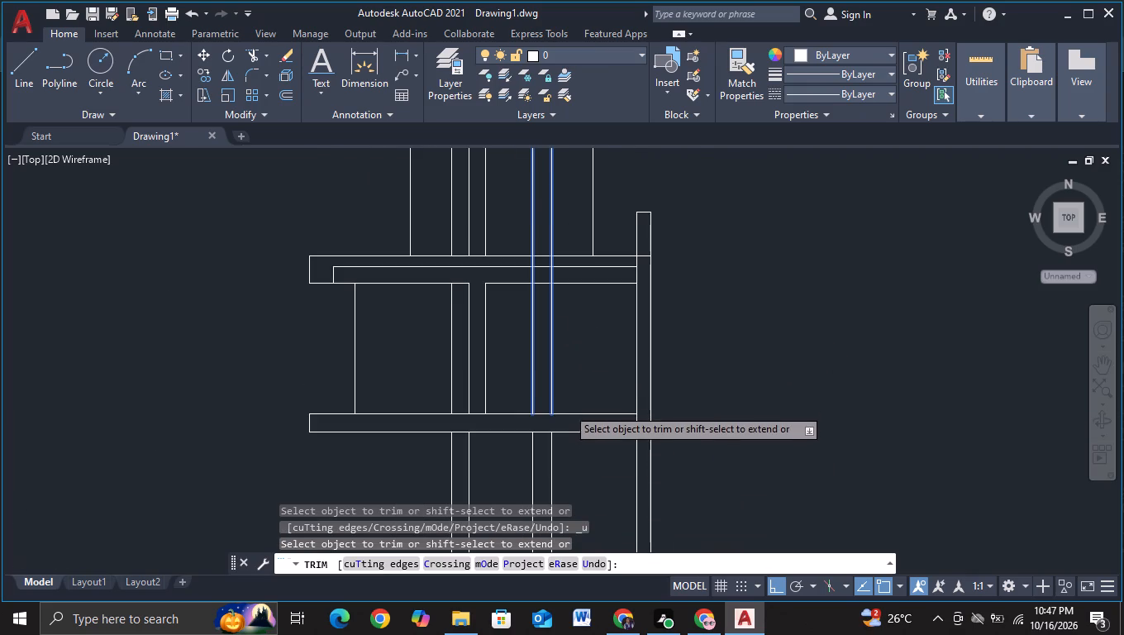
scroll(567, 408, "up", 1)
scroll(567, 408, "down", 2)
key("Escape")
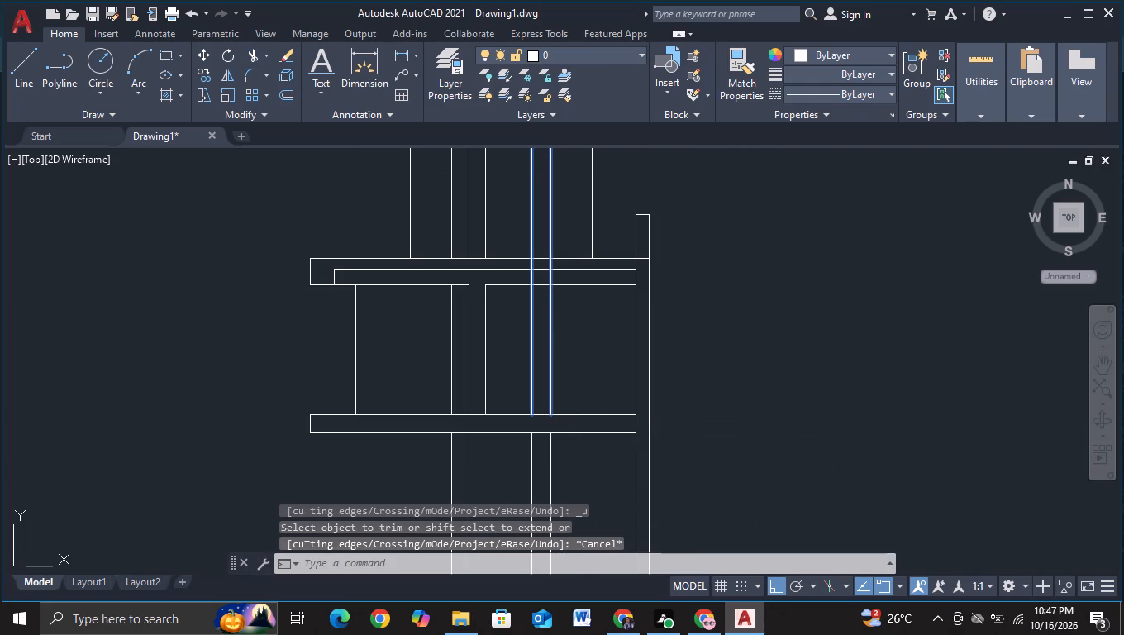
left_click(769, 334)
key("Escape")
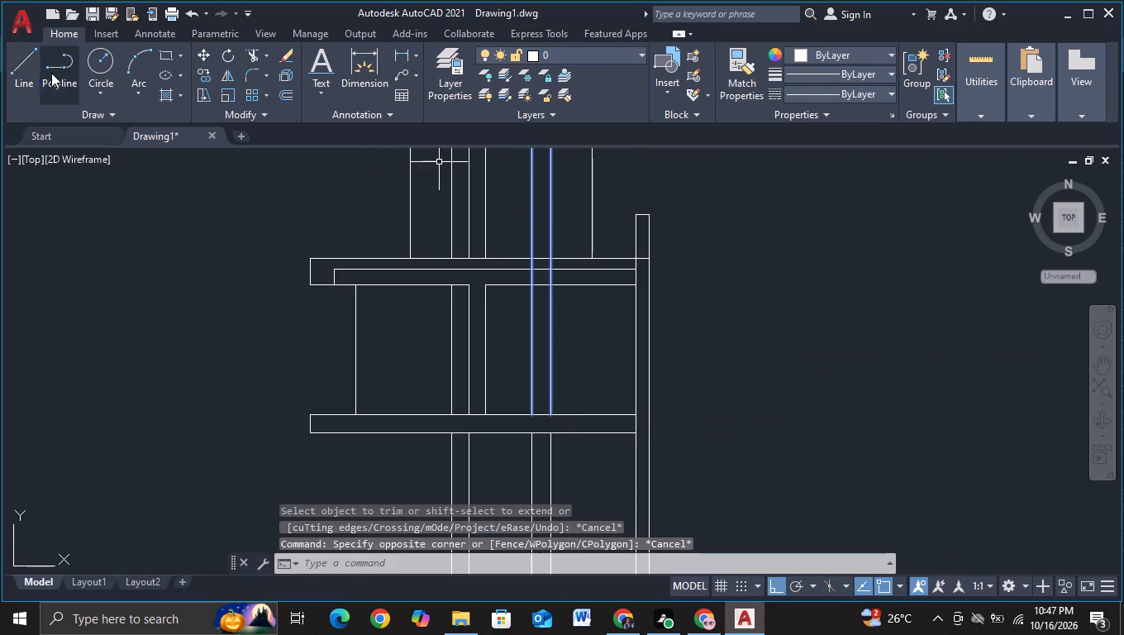
Trim the pieces of the new pair of long verticals that cross the middle slab and its inner line.
left_click(255, 56)
scroll(474, 269, "up", 1)
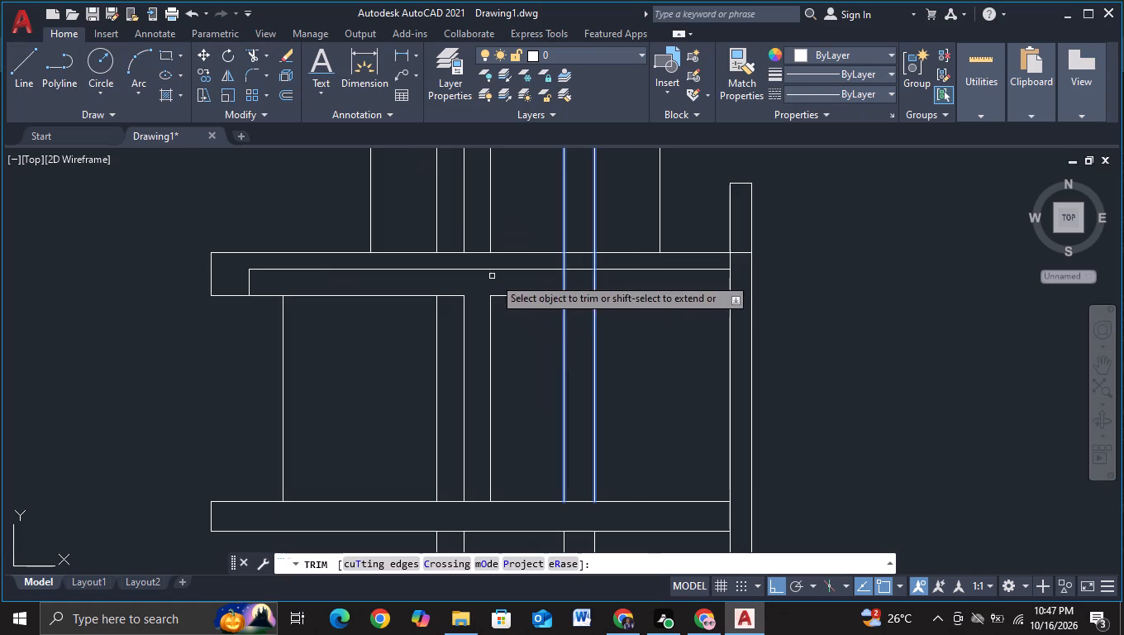
left_click_drag(541, 280, 603, 279)
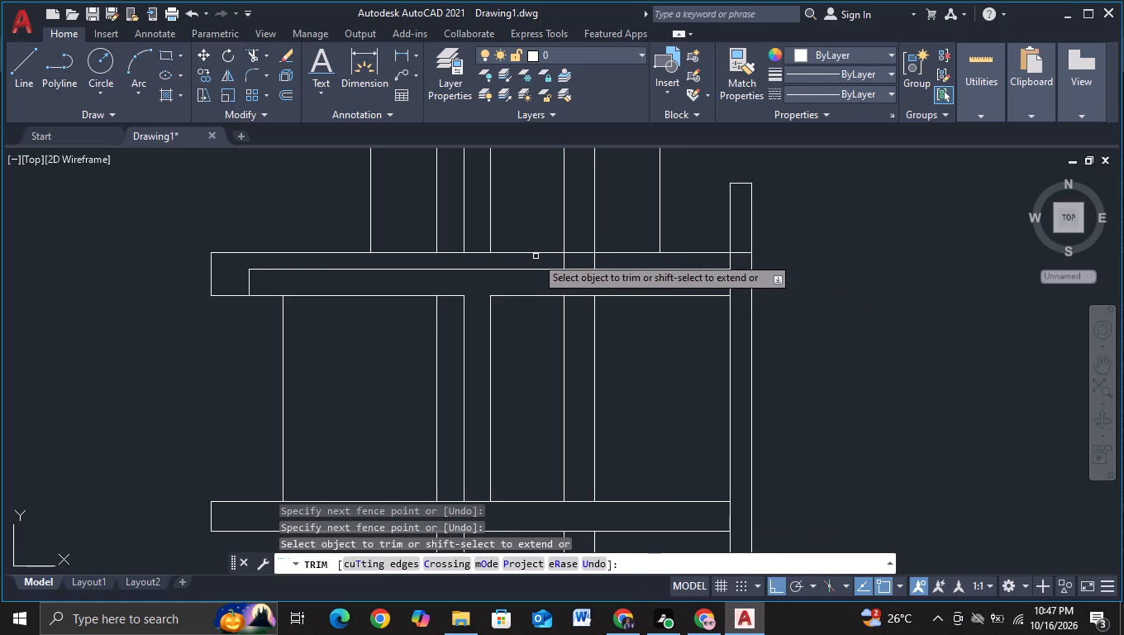
left_click_drag(546, 260, 602, 262)
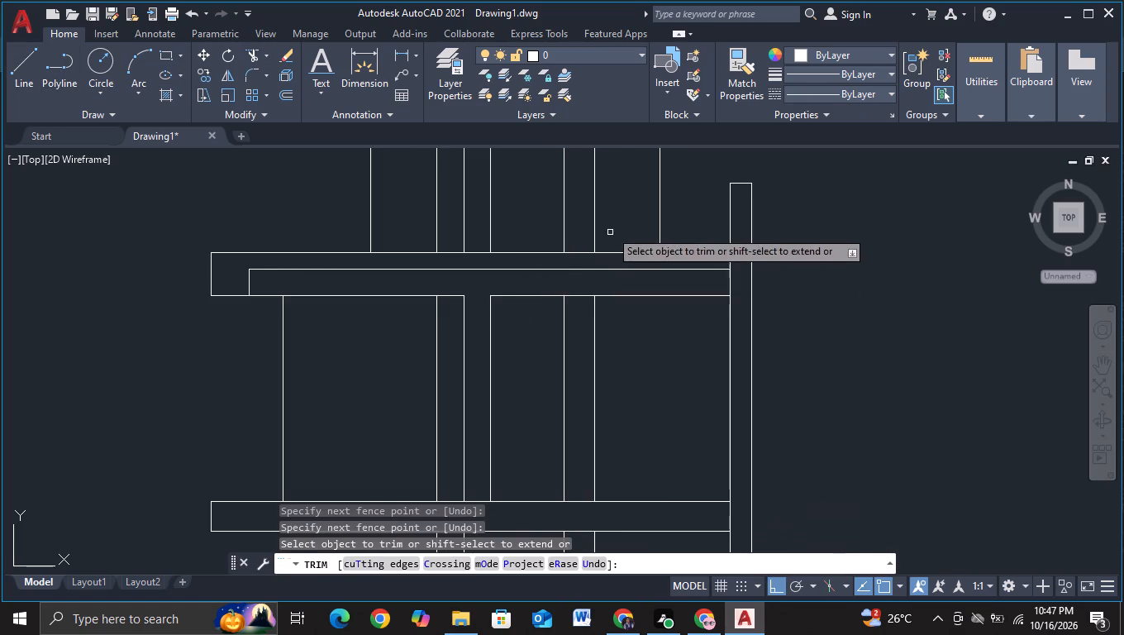
Trim the pair's pieces crossing the thin strip beneath the box and the gap up to the box's inner floor line.
middle_click_drag(612, 223, 673, 531)
scroll(669, 442, "up", 1)
scroll(600, 251, "up", 1)
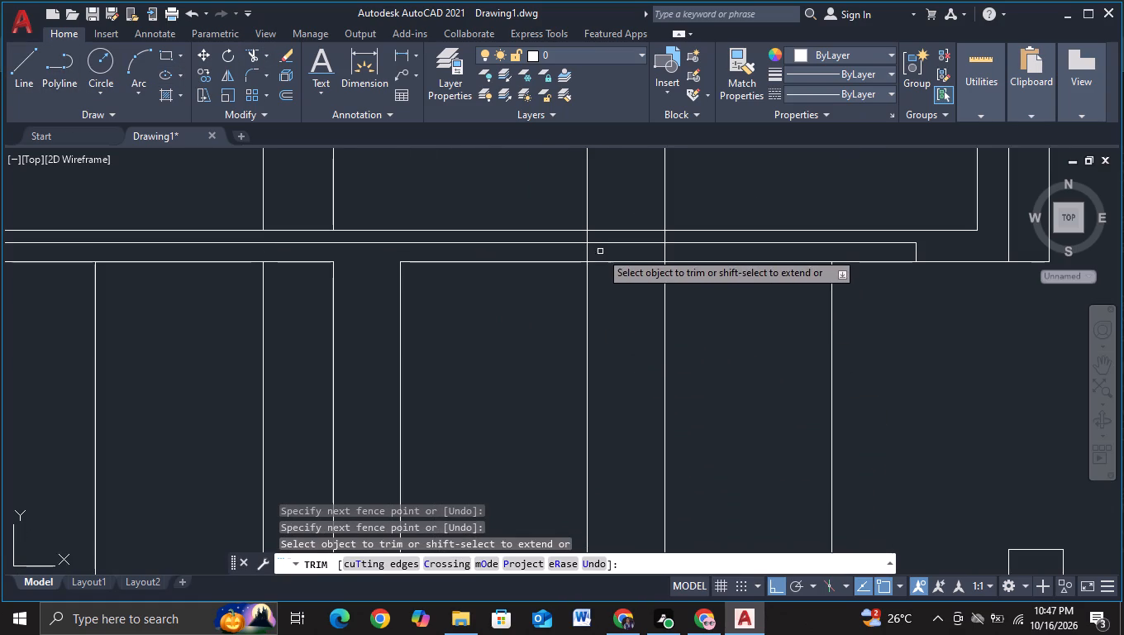
left_click_drag(569, 255, 696, 256)
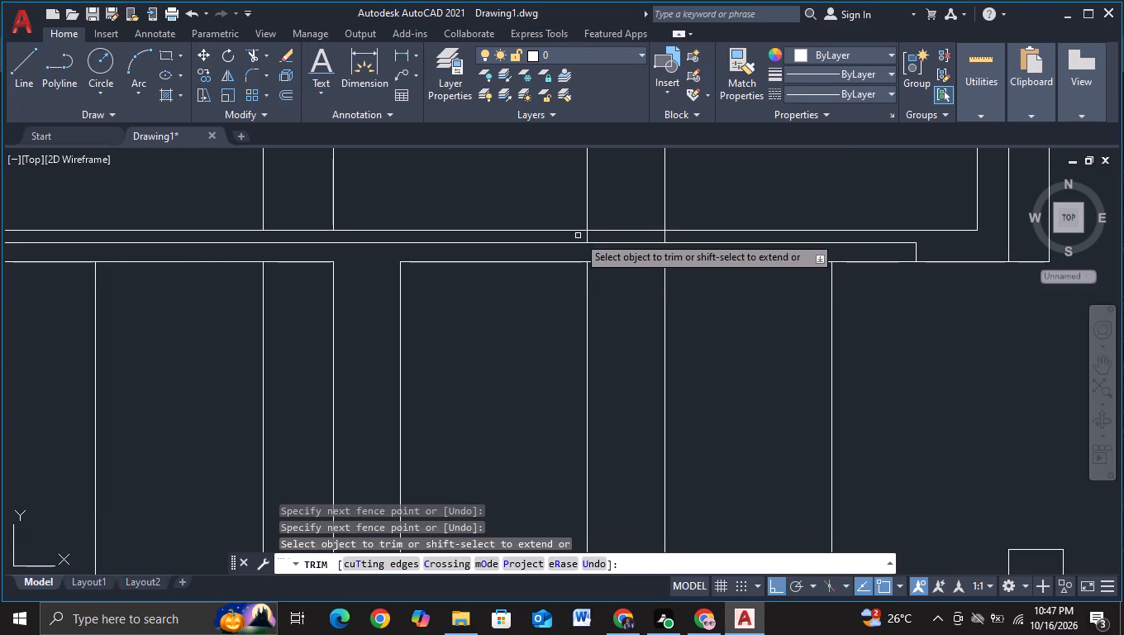
left_click(583, 238)
left_click(588, 237)
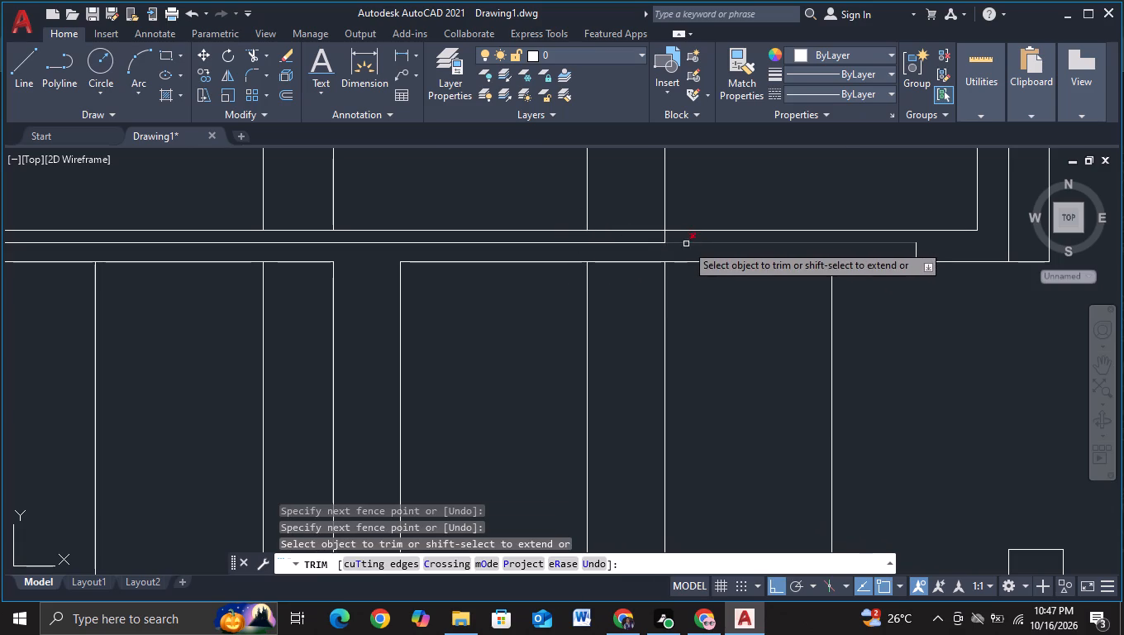
left_click(662, 237)
Trim the pair's projection above the box's roof, including its short top line, and its pieces crossing the roof slab.
middle_click_drag(750, 310, 788, 508)
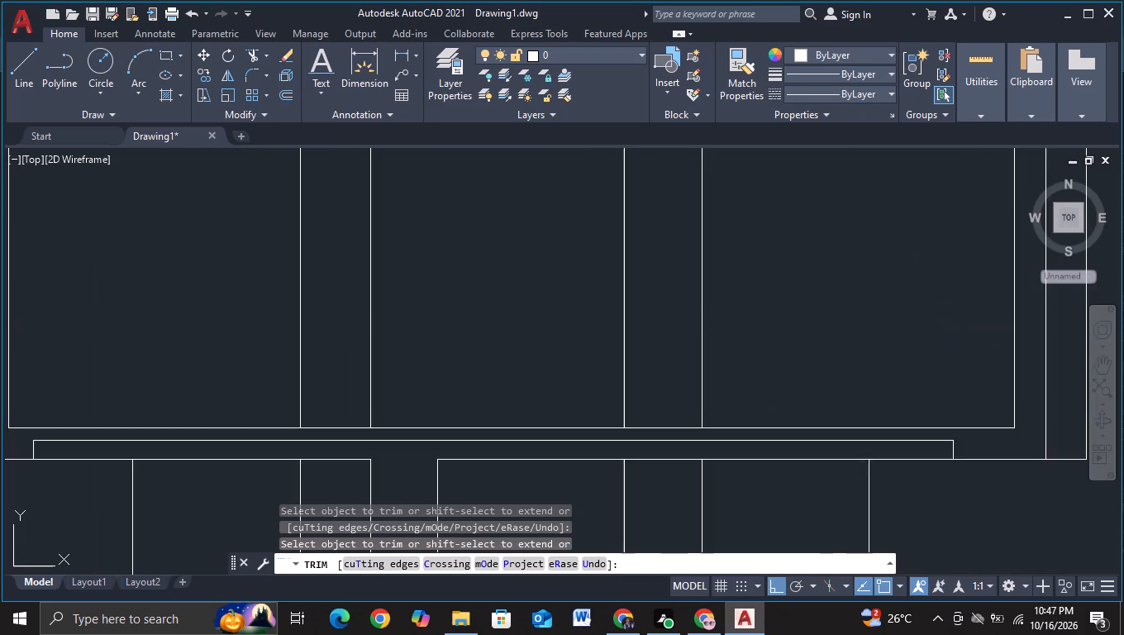
scroll(778, 362, "down", 1)
middle_click_drag(776, 351, 816, 590)
scroll(770, 264, "down", 2)
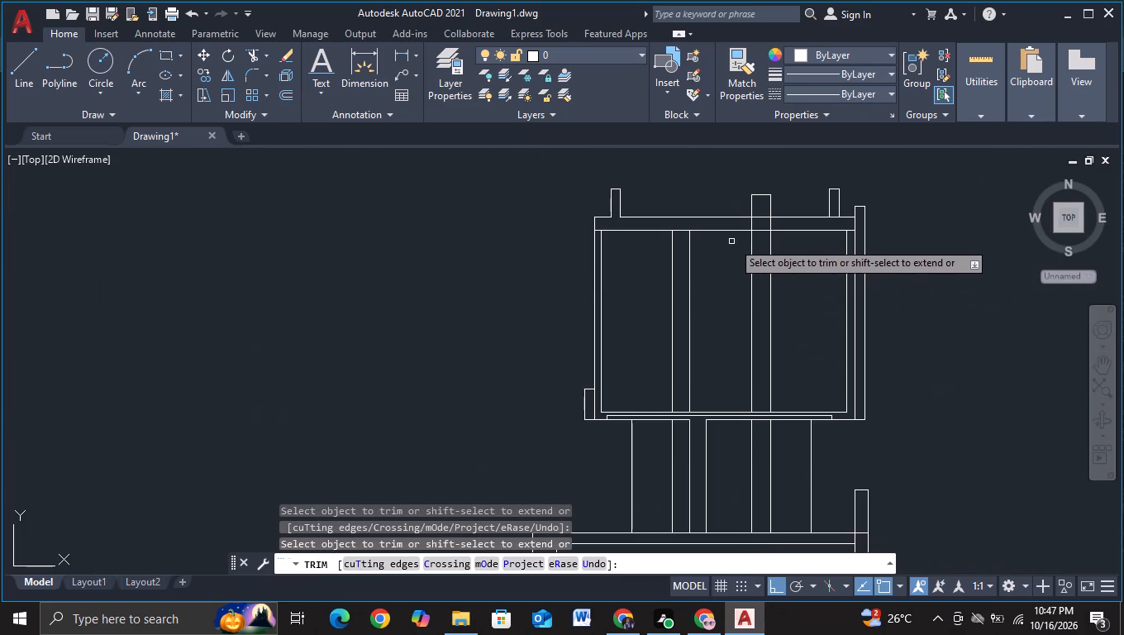
scroll(777, 243, "up", 1)
left_click_drag(721, 186, 733, 188)
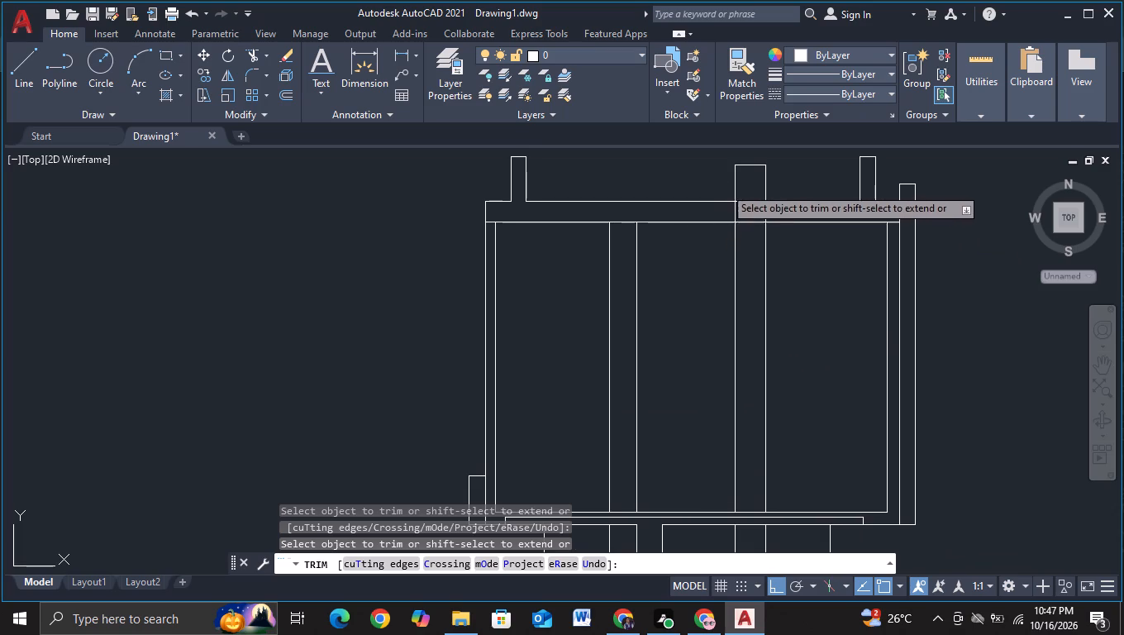
left_click_drag(733, 188, 791, 184)
left_click_drag(750, 155, 756, 179)
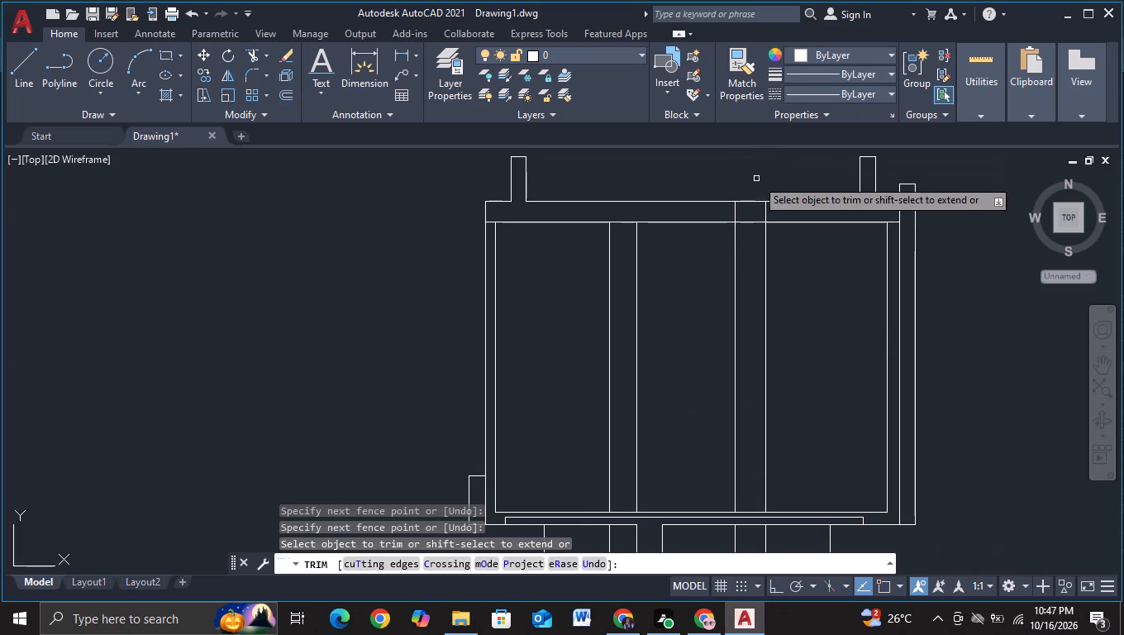
left_click_drag(721, 212, 772, 212)
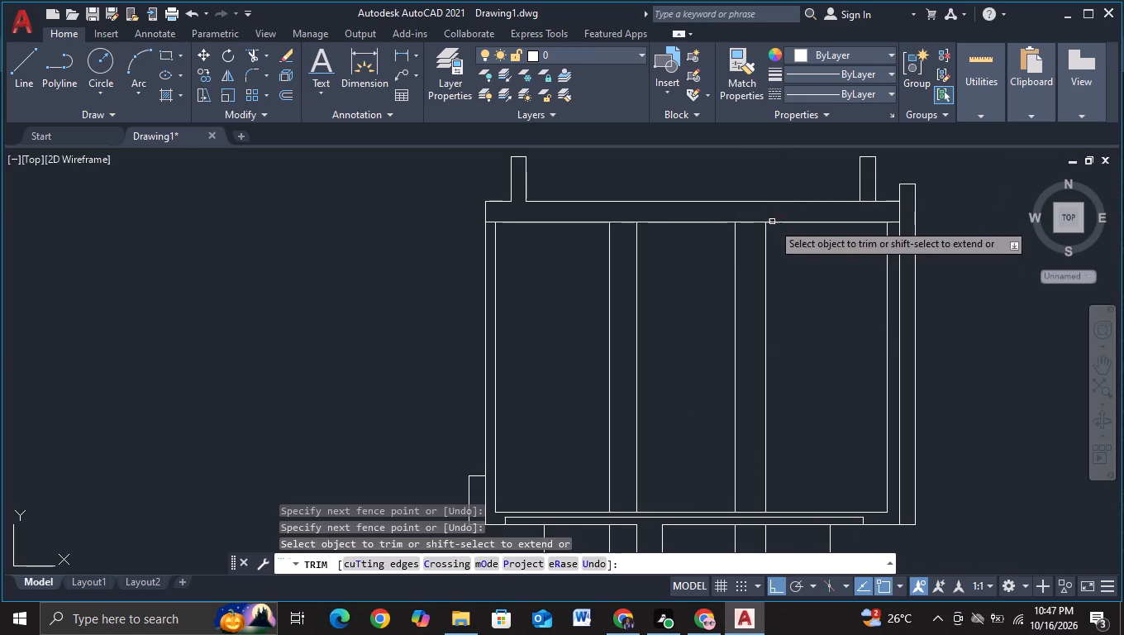
scroll(775, 227, "down", 2)
middle_click_drag(911, 362, 863, 279)
middle_click_drag(869, 360, 869, 358)
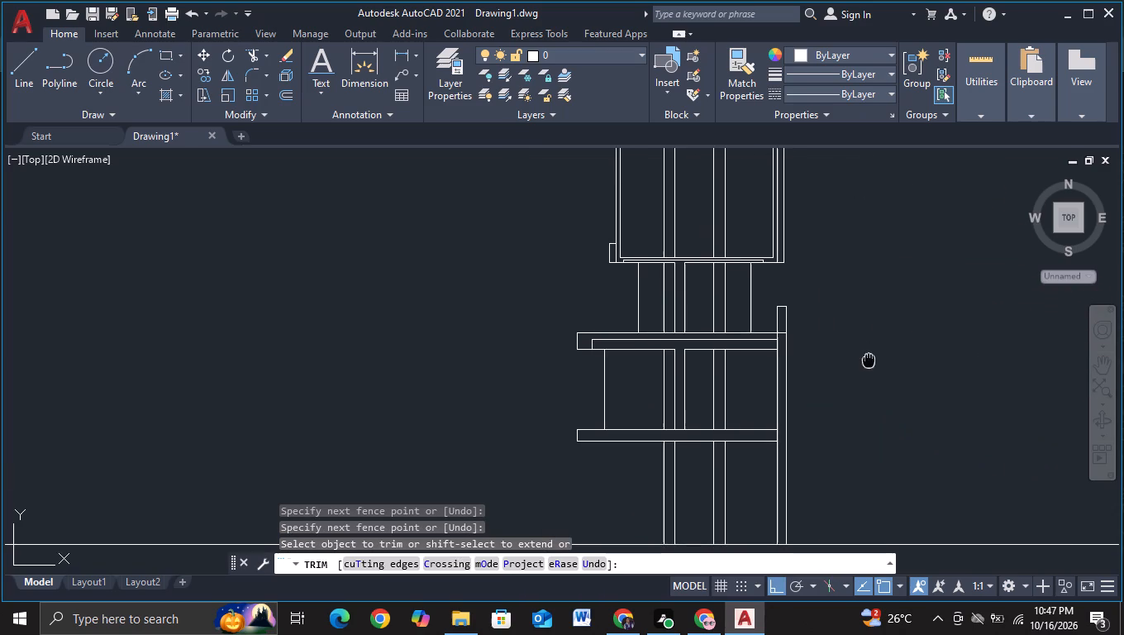
middle_click_drag(869, 358, 827, 298)
key("Escape")
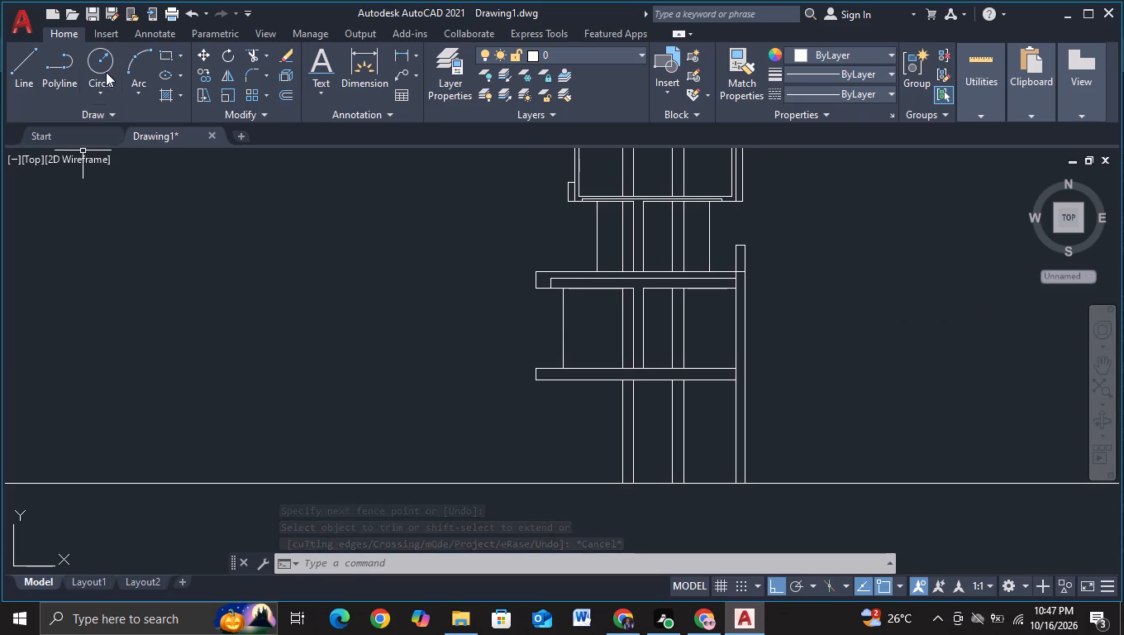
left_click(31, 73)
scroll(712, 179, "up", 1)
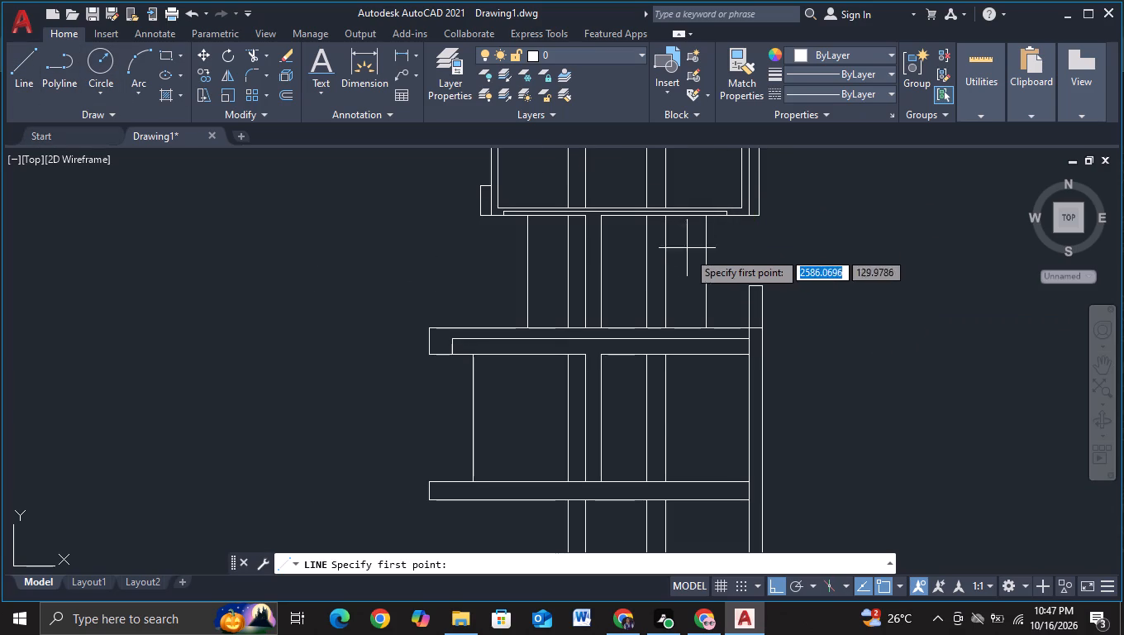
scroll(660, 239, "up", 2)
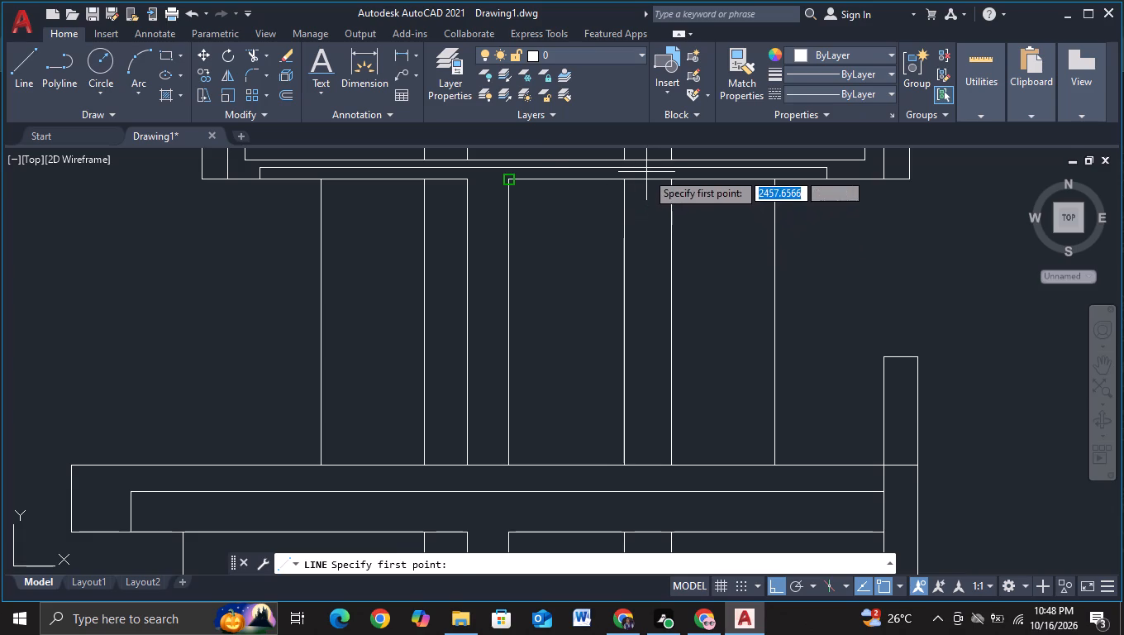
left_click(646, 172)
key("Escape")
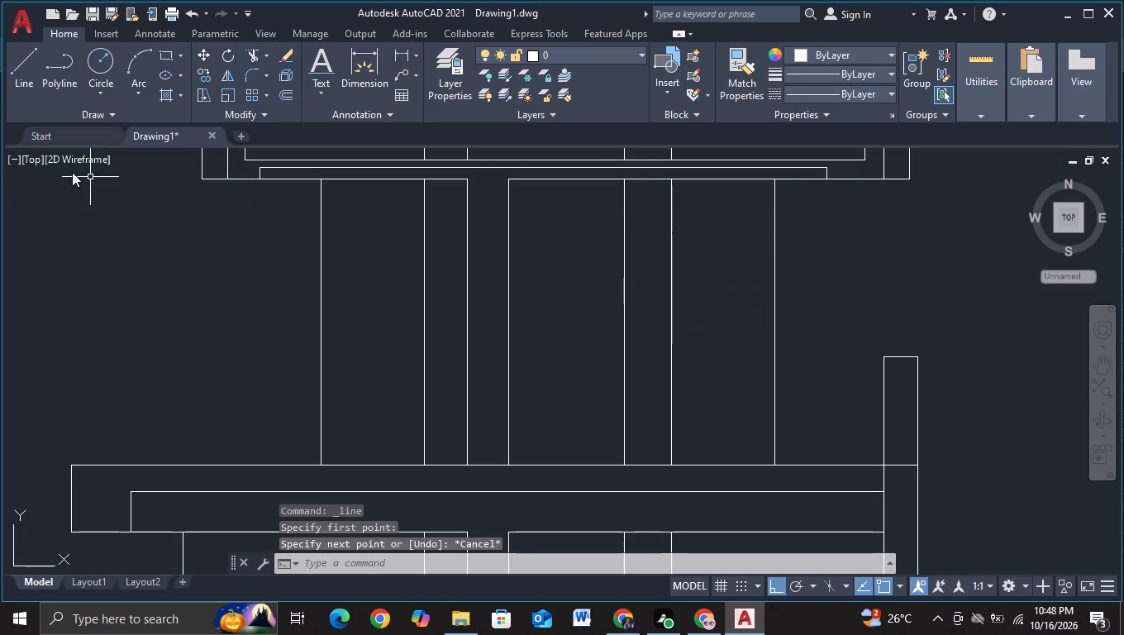
Draw a vertical centre line between the new pair of verticals, from inside the thin strip beneath the box down into the lower slab.
left_click(18, 71)
middle_click_drag(696, 198, 702, 241)
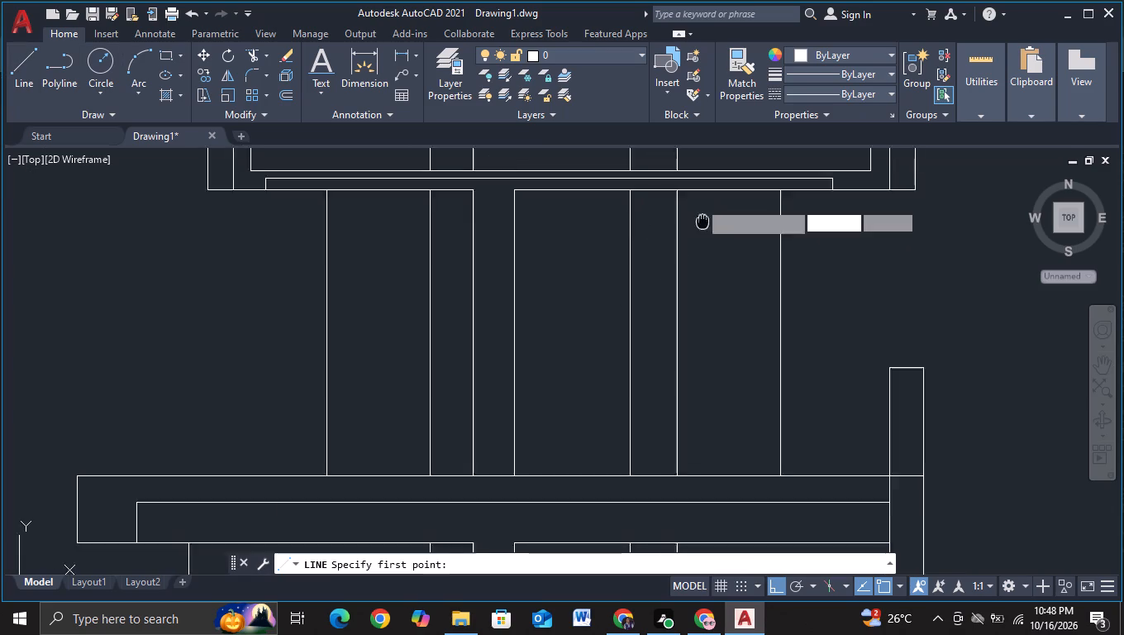
middle_click_drag(702, 241, 686, 285)
scroll(683, 286, "up", 1)
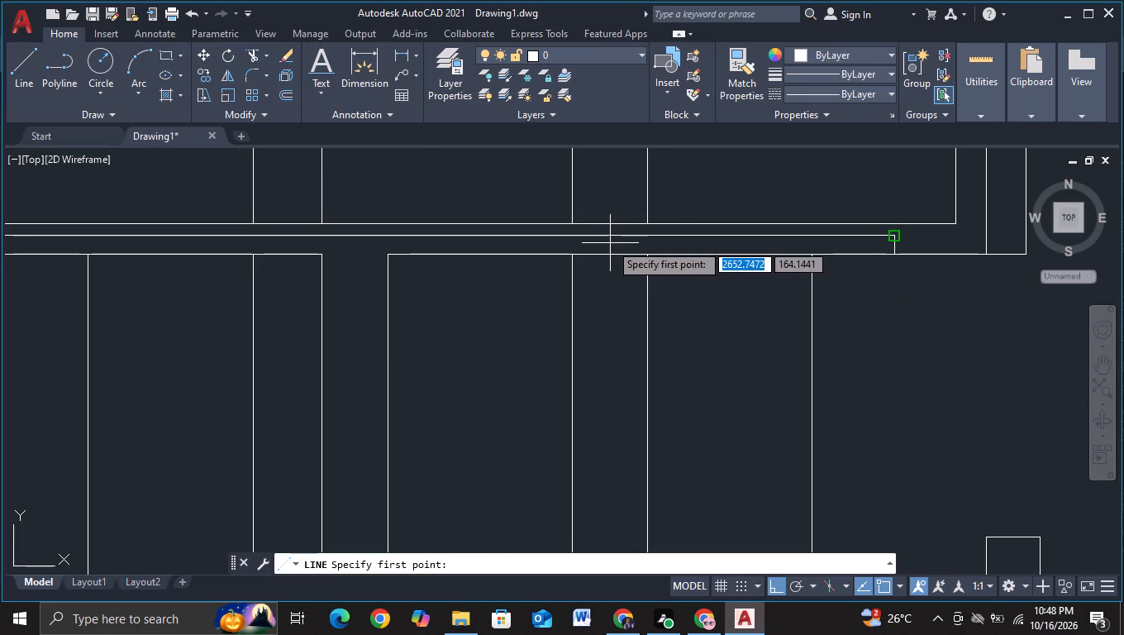
key("F3")
left_click(610, 243)
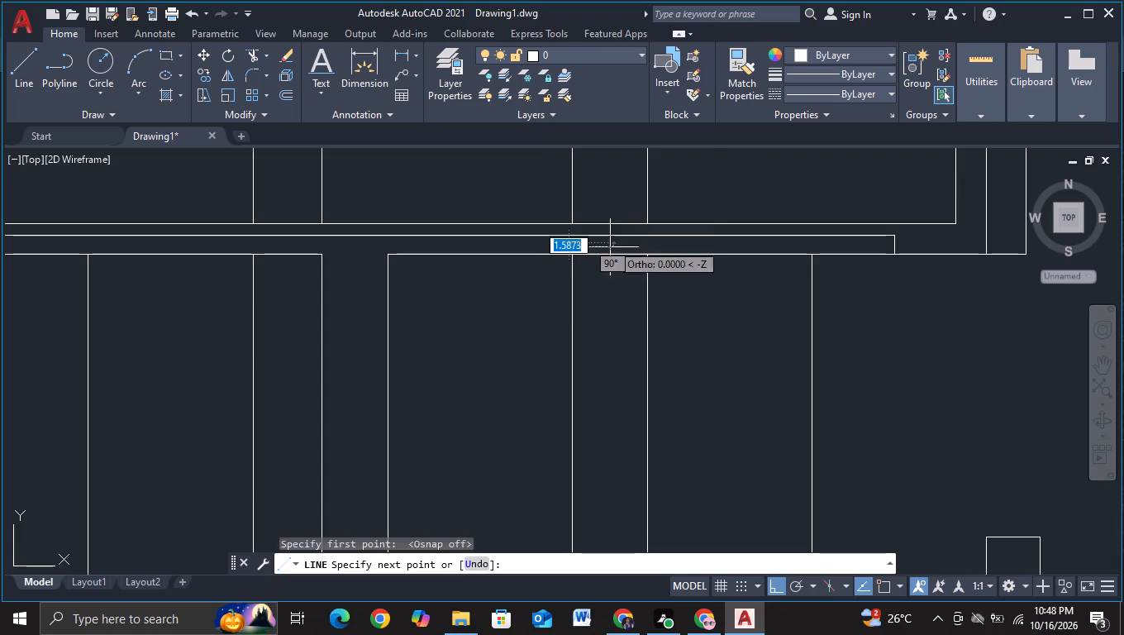
key("F3")
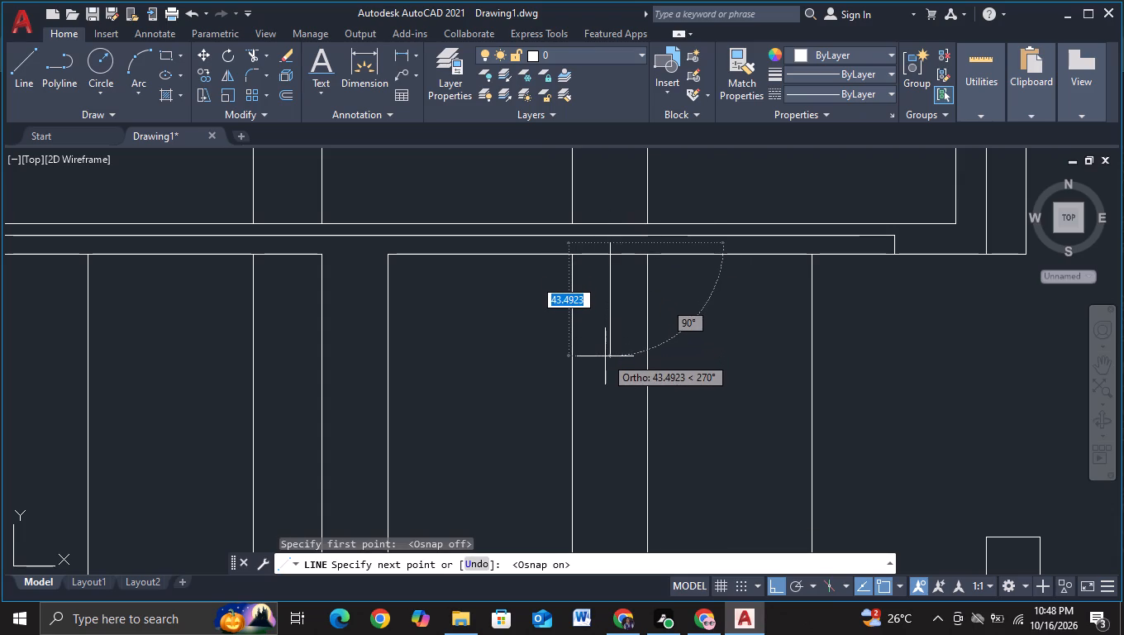
scroll(605, 356, "down", 2)
middle_click_drag(608, 427, 611, 177)
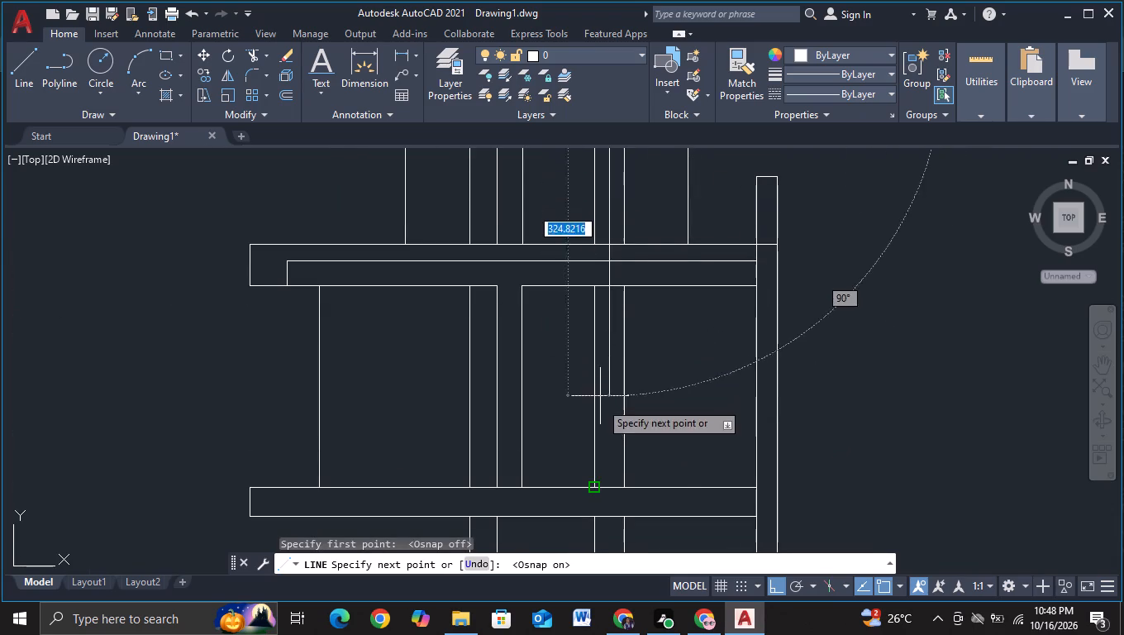
middle_click_drag(600, 418, 586, 274)
scroll(577, 383, "up", 4)
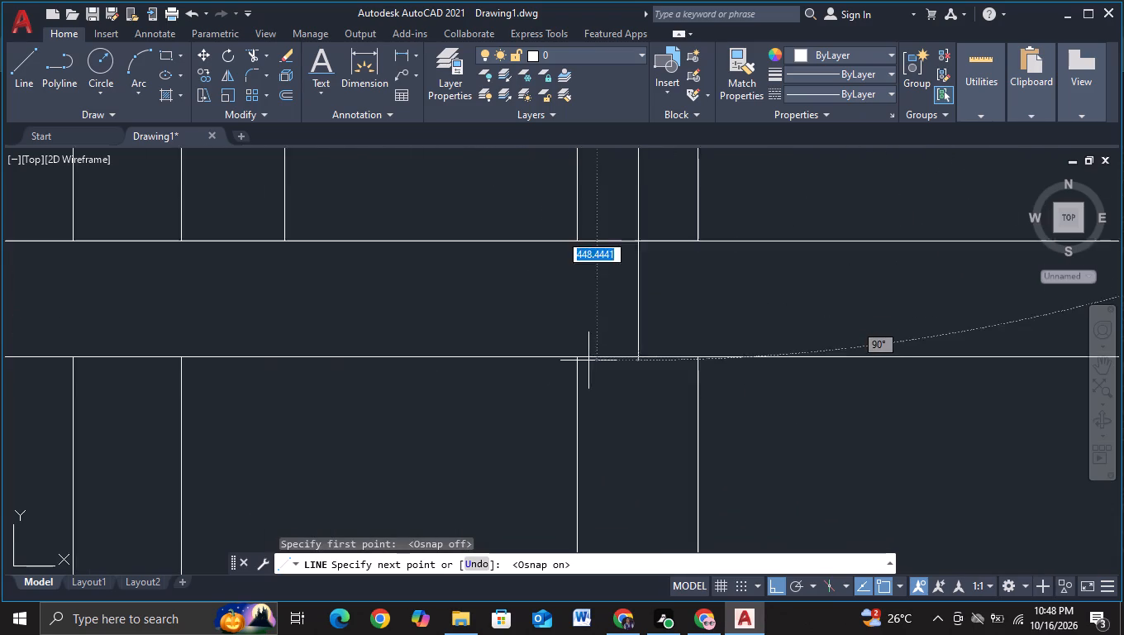
left_click(612, 295)
key("Escape")
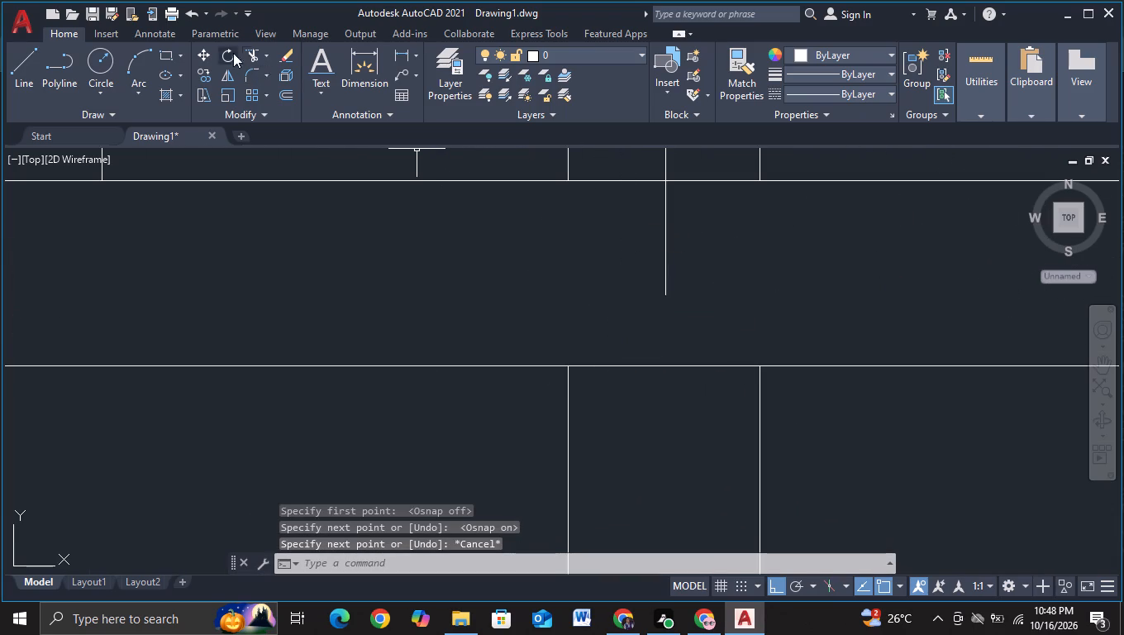
Trim the centre line's end inside the lower slab, its pieces crossing the middle slab, and its stub above the box's underside.
left_click(251, 51)
left_click_drag(618, 207, 773, 208)
scroll(766, 206, "down", 3)
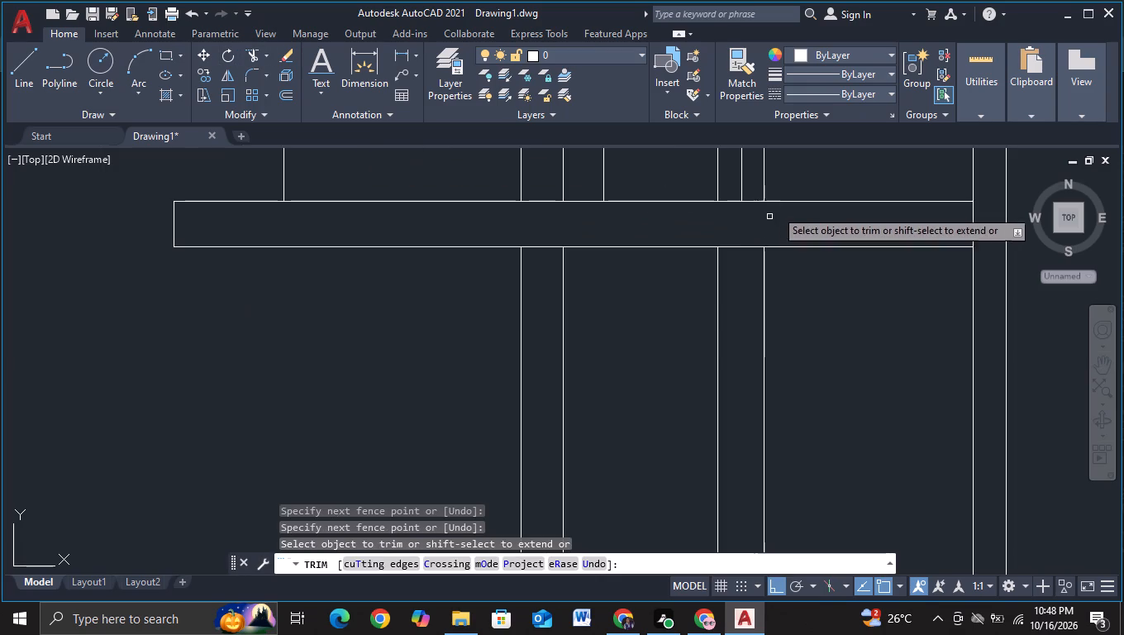
middle_click_drag(811, 167, 782, 544)
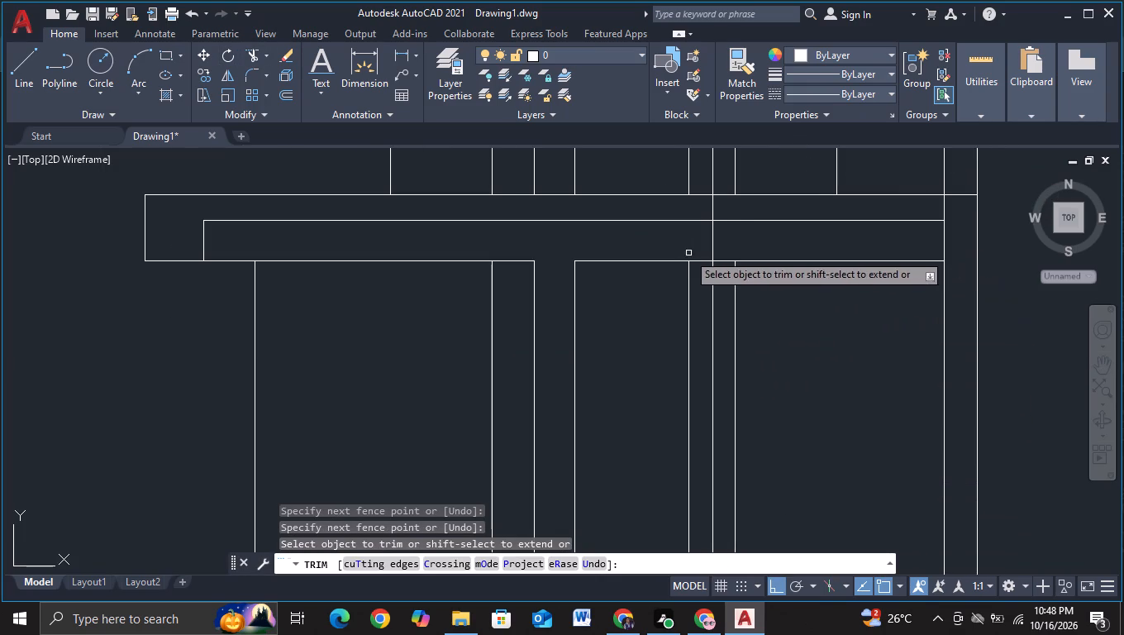
left_click_drag(663, 251, 746, 235)
left_click_drag(690, 213, 751, 207)
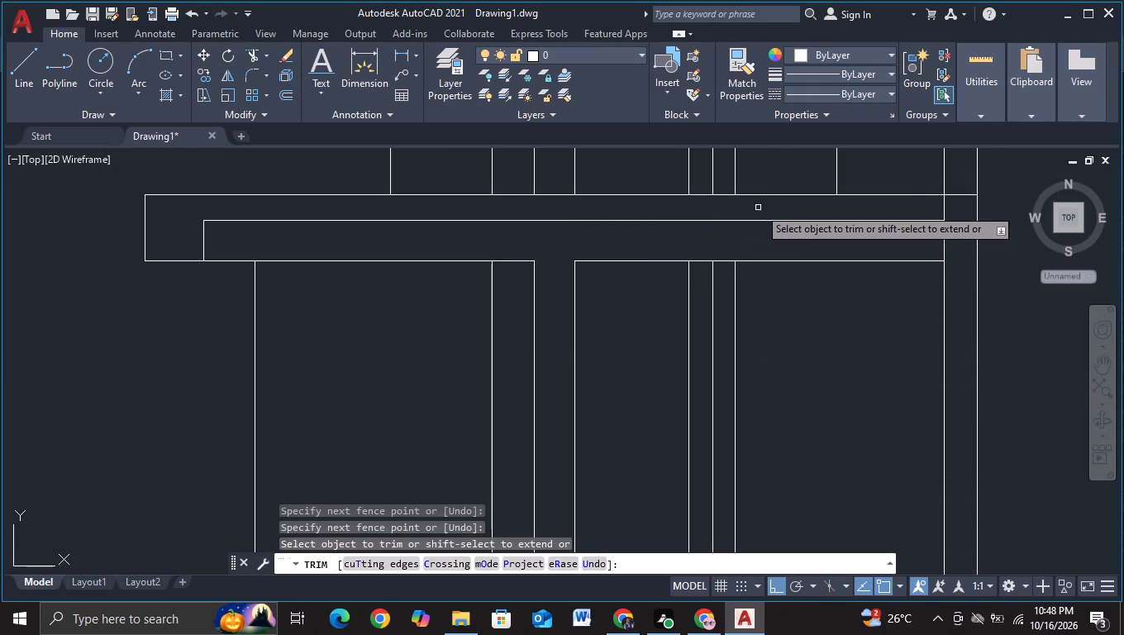
middle_click_drag(775, 212, 782, 547)
scroll(722, 268, "up", 1)
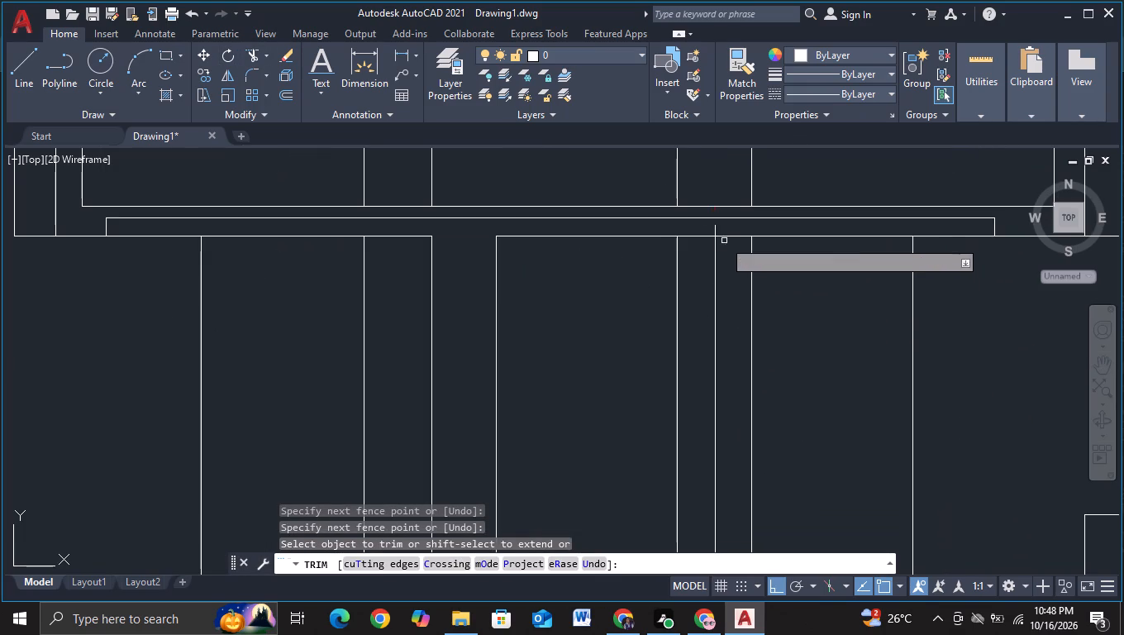
left_click(714, 232)
scroll(802, 288, "down", 2)
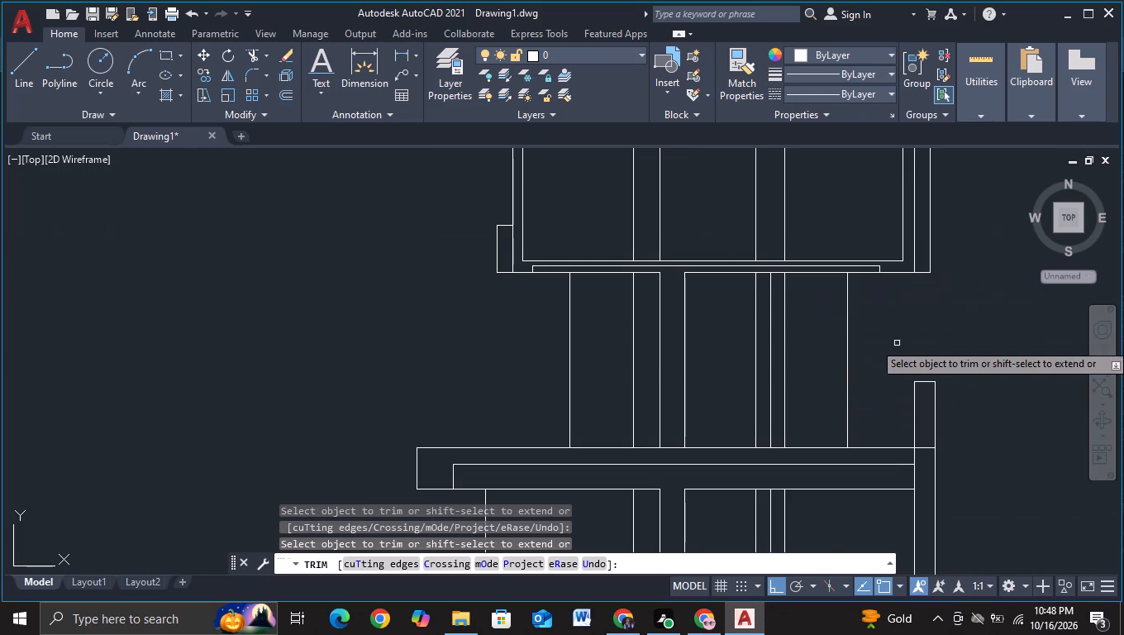
scroll(910, 327, "down", 1)
middle_click_drag(910, 327, 826, 287)
key("Escape")
middle_click_drag(944, 441, 876, 337)
key("Escape")
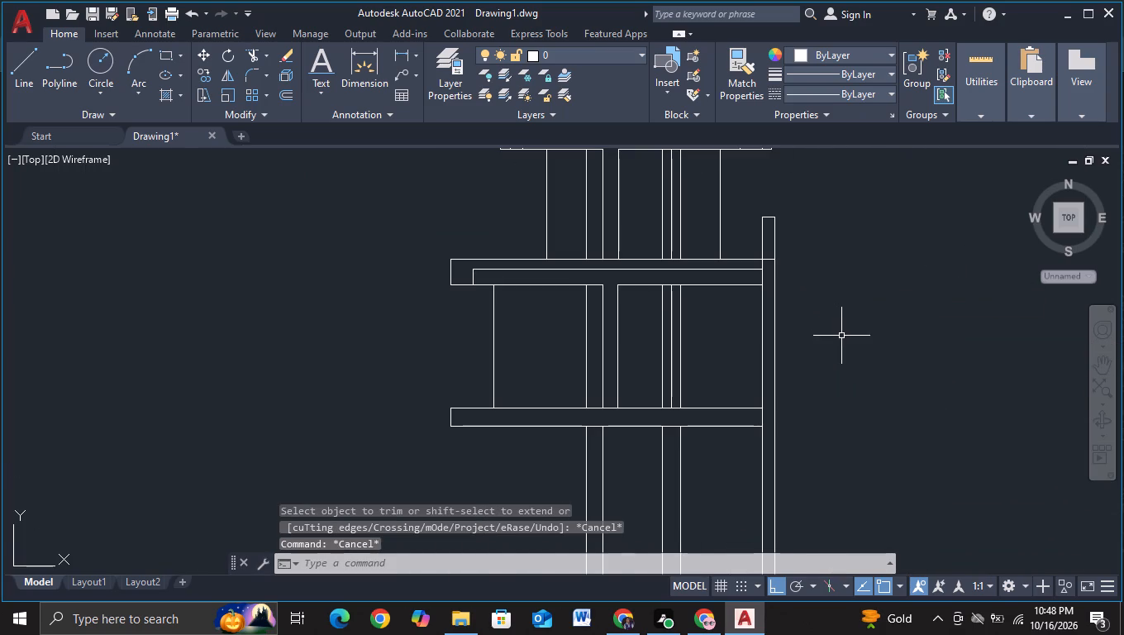
middle_click_drag(845, 399, 791, 295)
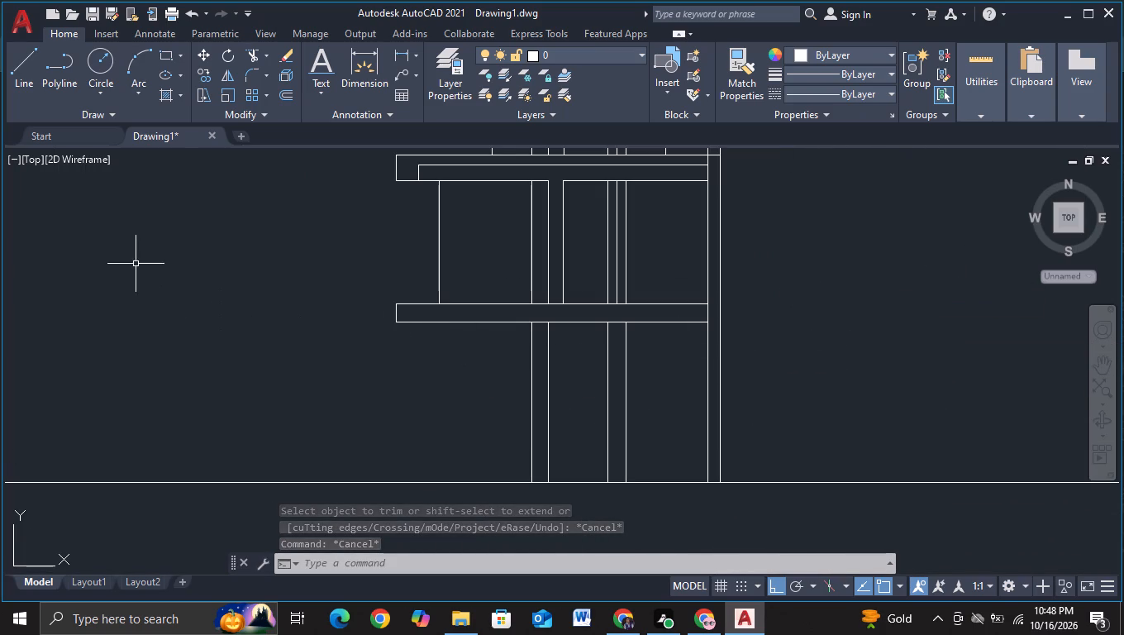
Draw a narrow pair of vertical lines outside the lower slab's left end, joined to its bottom corner and running past the ground line.
left_click(22, 79)
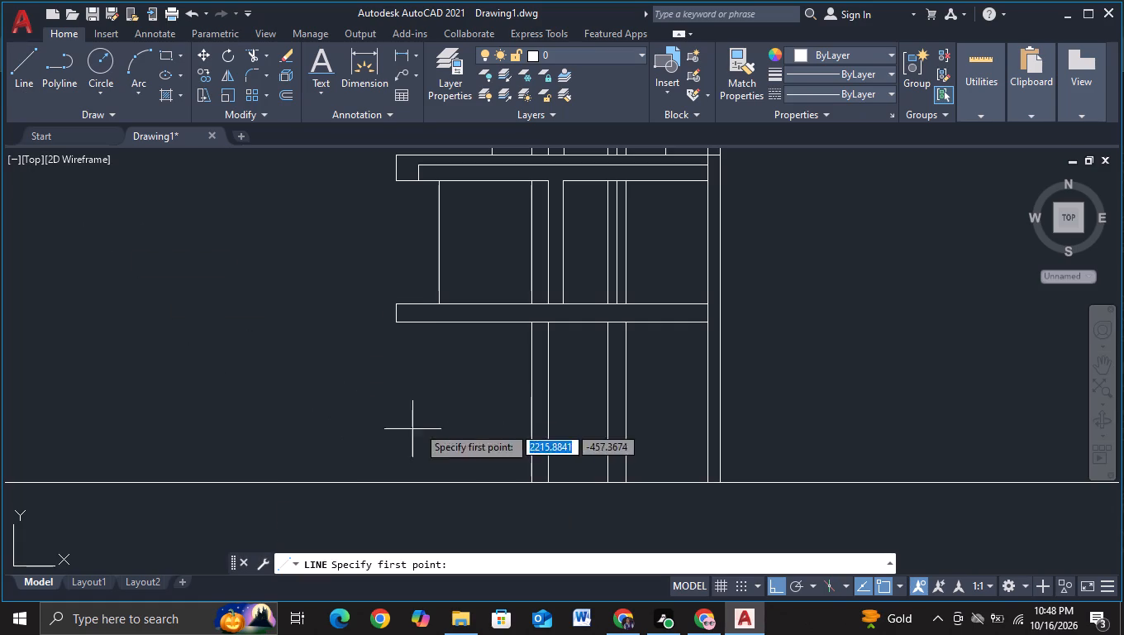
left_click(396, 325)
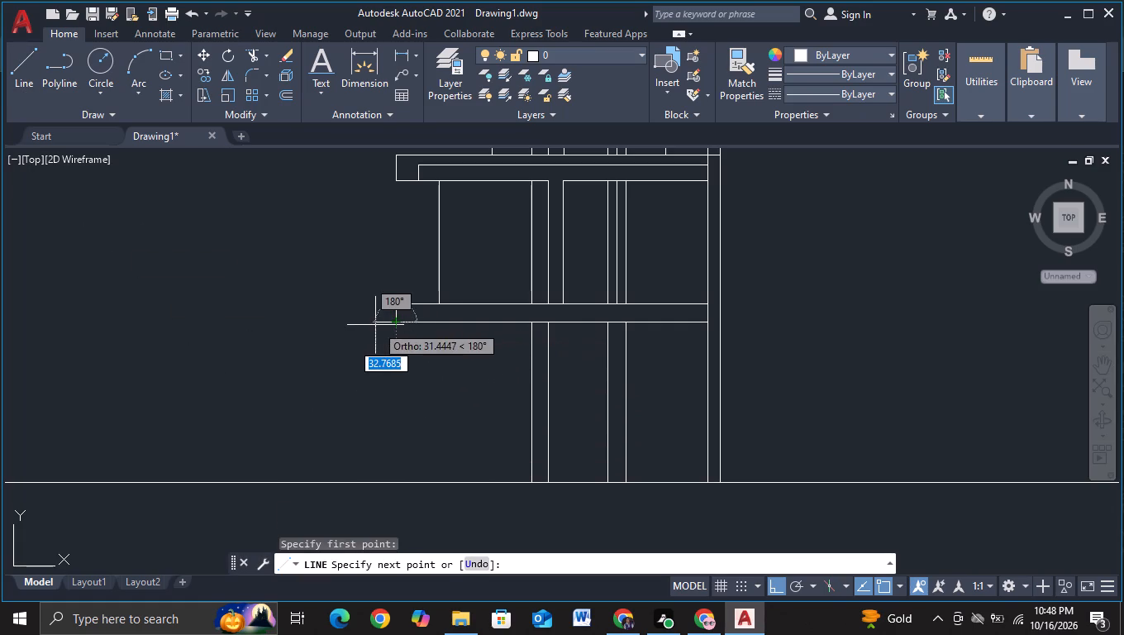
left_click(380, 327)
middle_click_drag(364, 446, 361, 346)
left_click(368, 439)
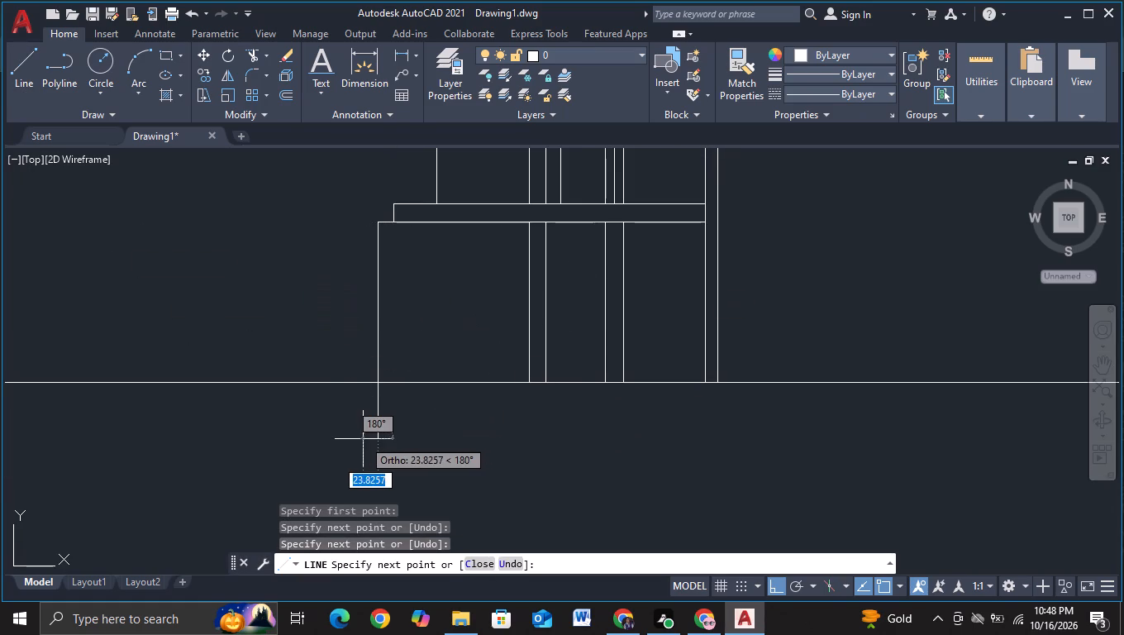
scroll(364, 441, "up", 1)
left_click(364, 435)
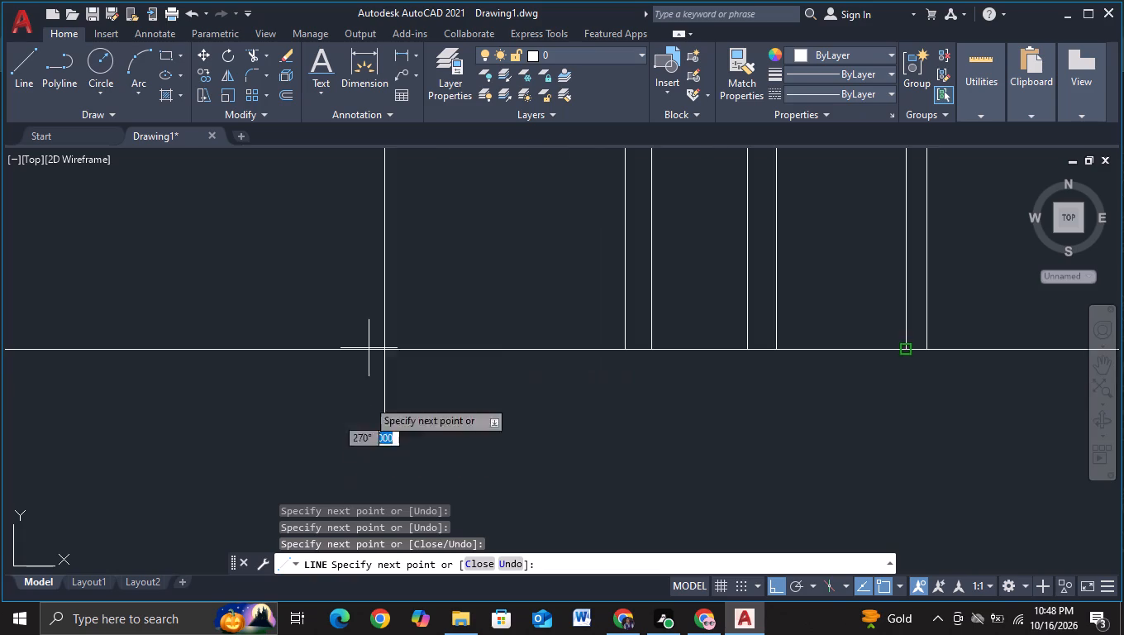
middle_click_drag(371, 270, 388, 517)
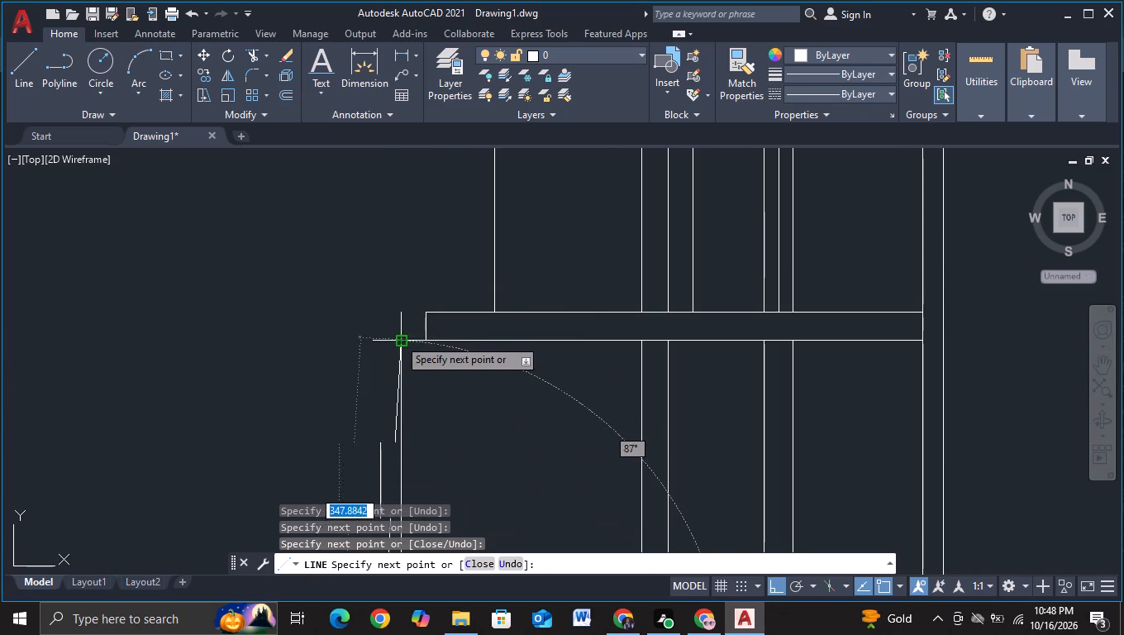
left_click(379, 341)
left_click(402, 343)
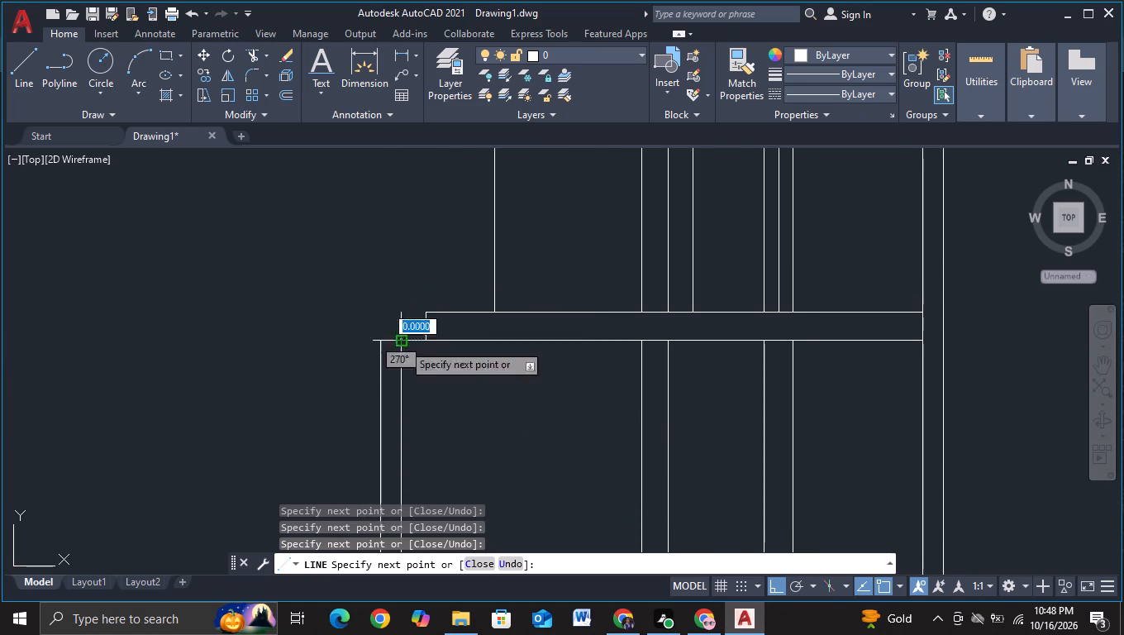
key("Escape")
Trim the new pair's ends below the ground line and remove the short line connecting them.
left_click(255, 55)
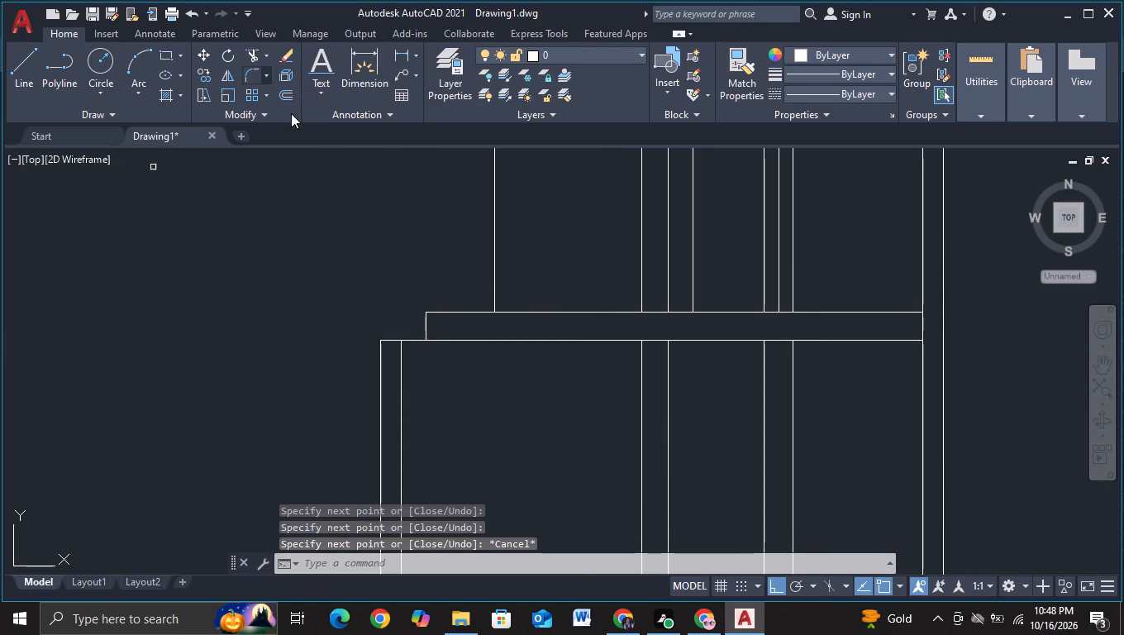
scroll(356, 198, "down", 2)
left_click_drag(356, 382, 427, 376)
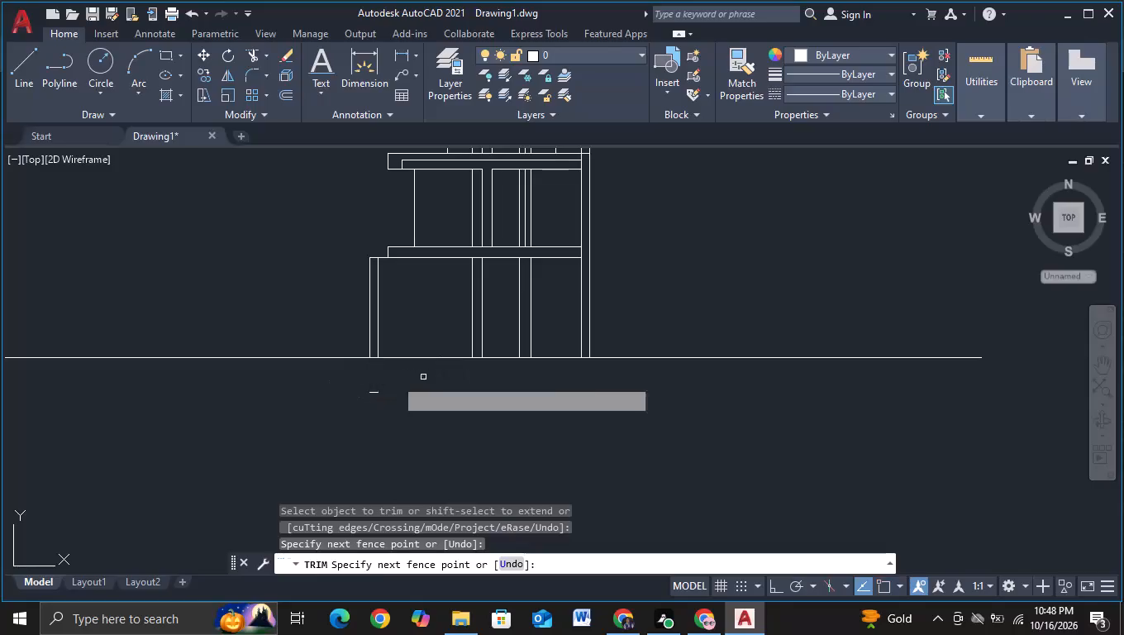
left_click(370, 394)
scroll(465, 380, "down", 2)
key("Escape")
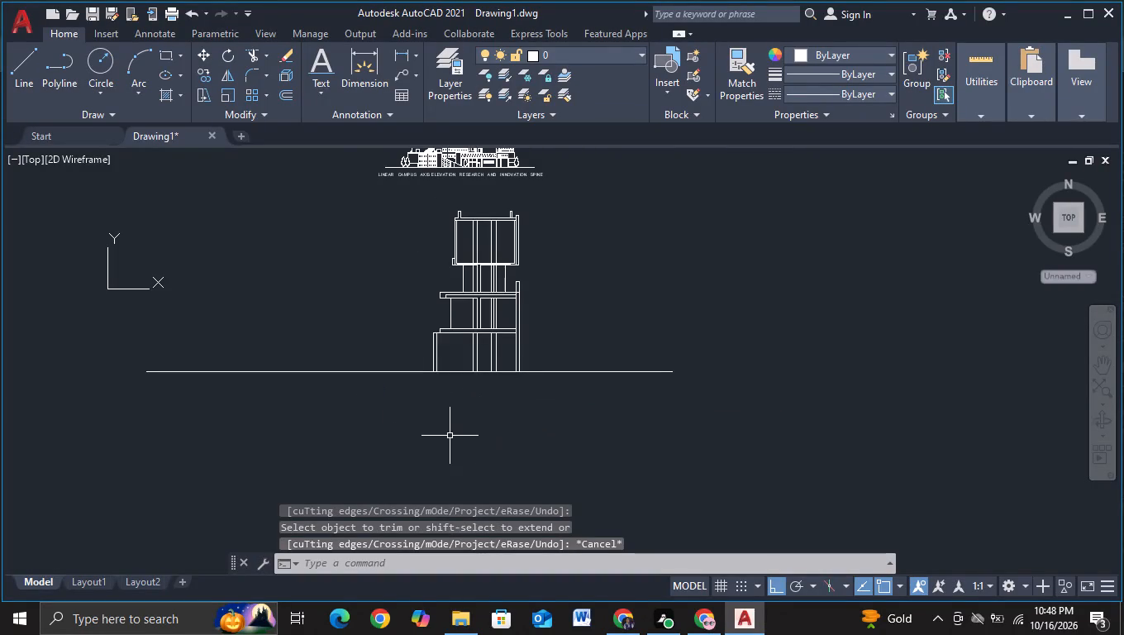
Examine the stacked structure's lower levels and its overall form against the campus axis elevation above.
scroll(646, 330, "up", 1)
scroll(484, 353, "up", 1)
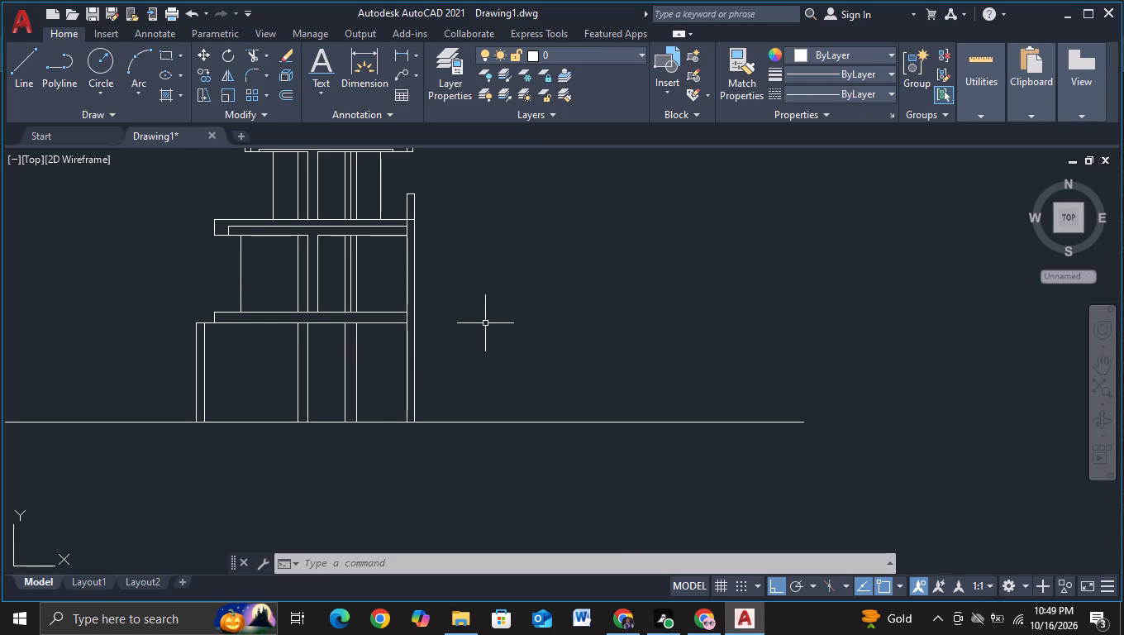
middle_click_drag(485, 323, 726, 368)
middle_click_drag(726, 368, 654, 432)
scroll(659, 415, "down", 2)
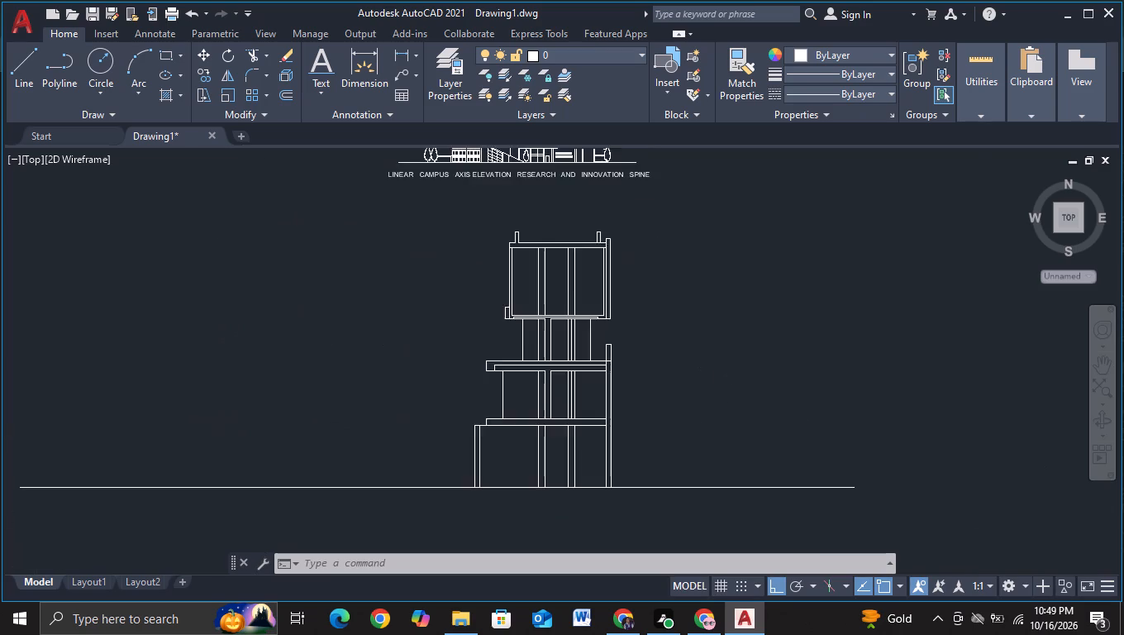
middle_click_drag(667, 420, 611, 378)
middle_click_drag(607, 382, 612, 373)
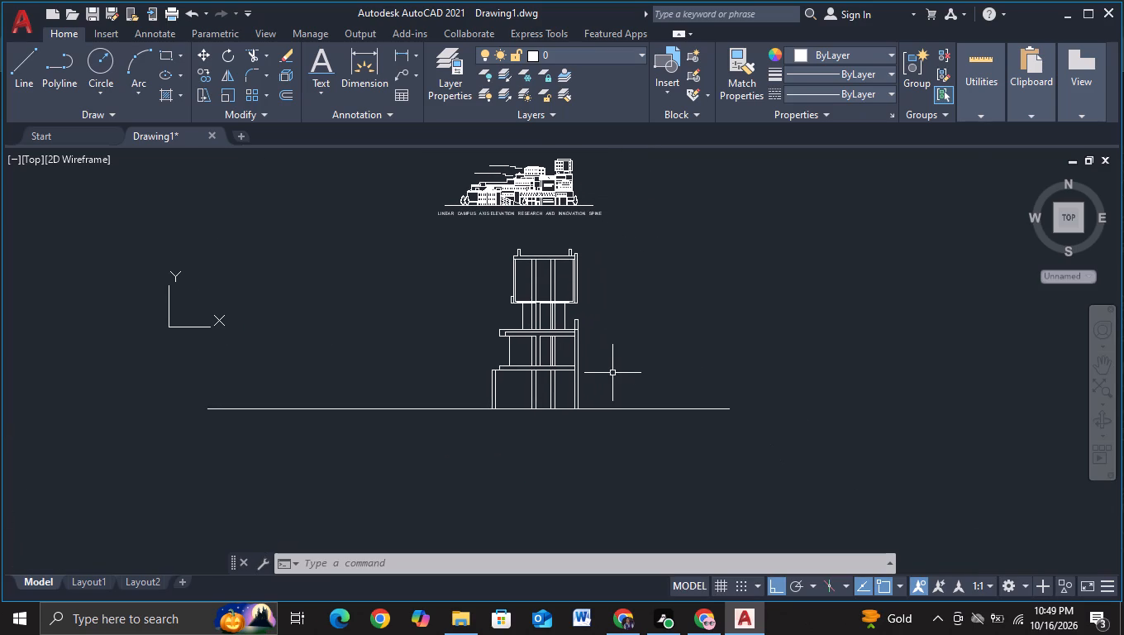
middle_click_drag(608, 381, 644, 389)
scroll(481, 386, "up", 1)
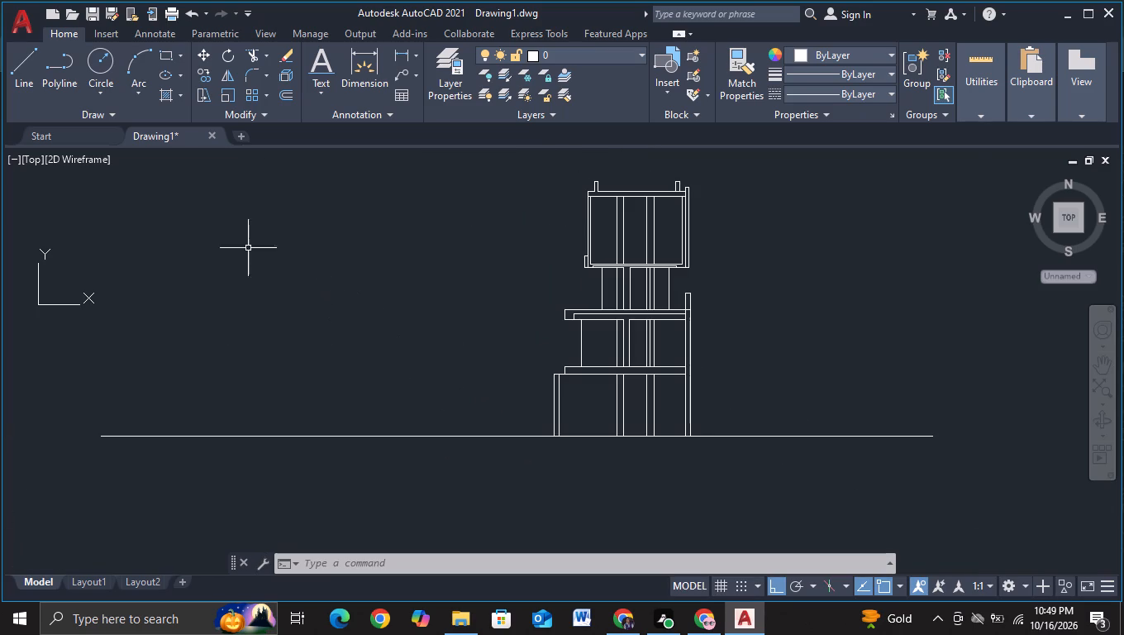
Left of the structure, draw a vertical about 844 units high from just below ground, with a short top and about 70-unit inner line.
left_click(25, 94)
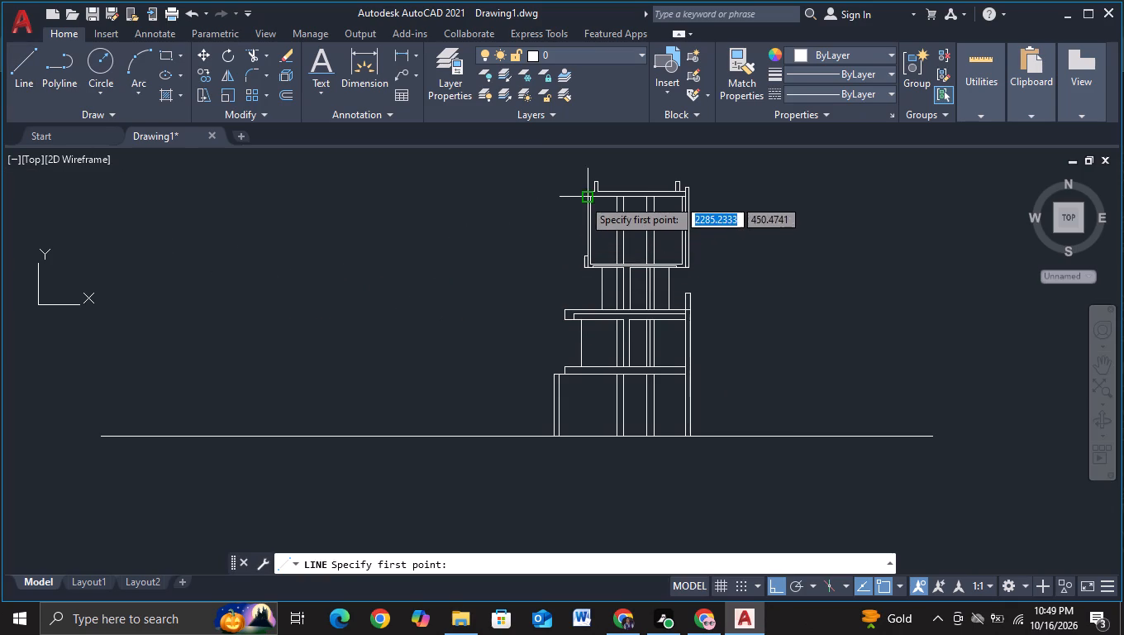
key("Escape")
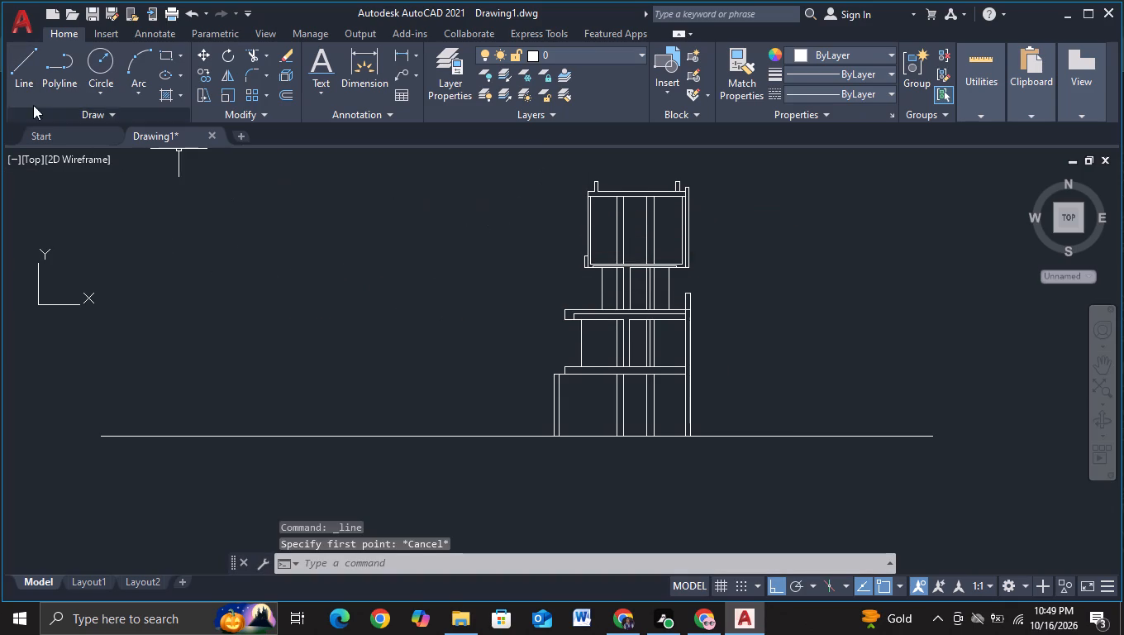
left_click(20, 79)
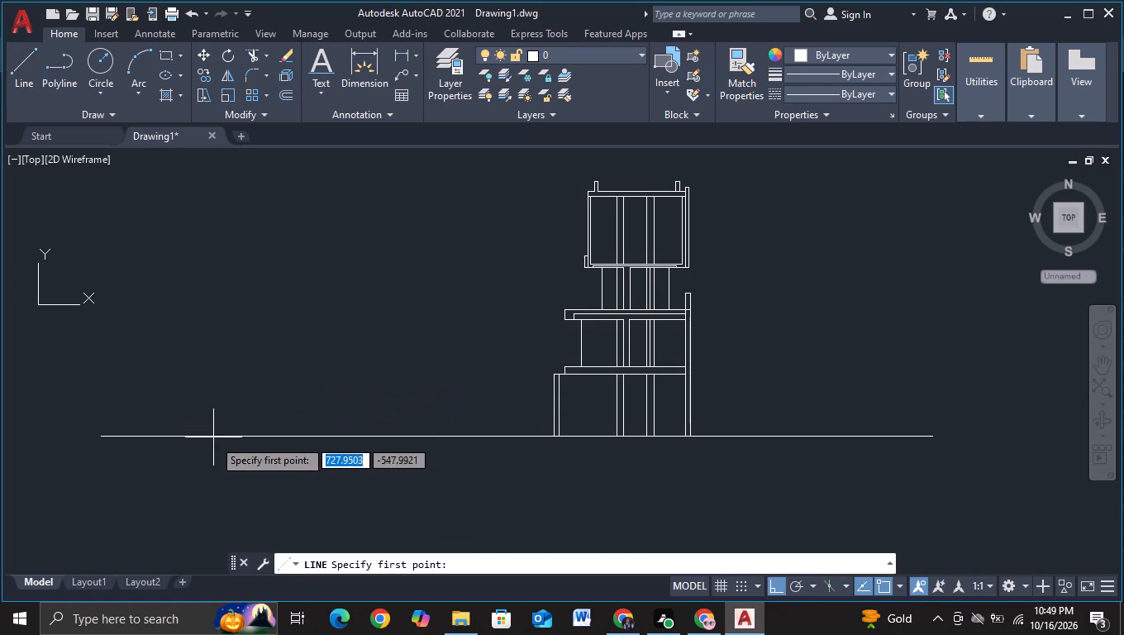
left_click_drag(260, 449, 260, 424)
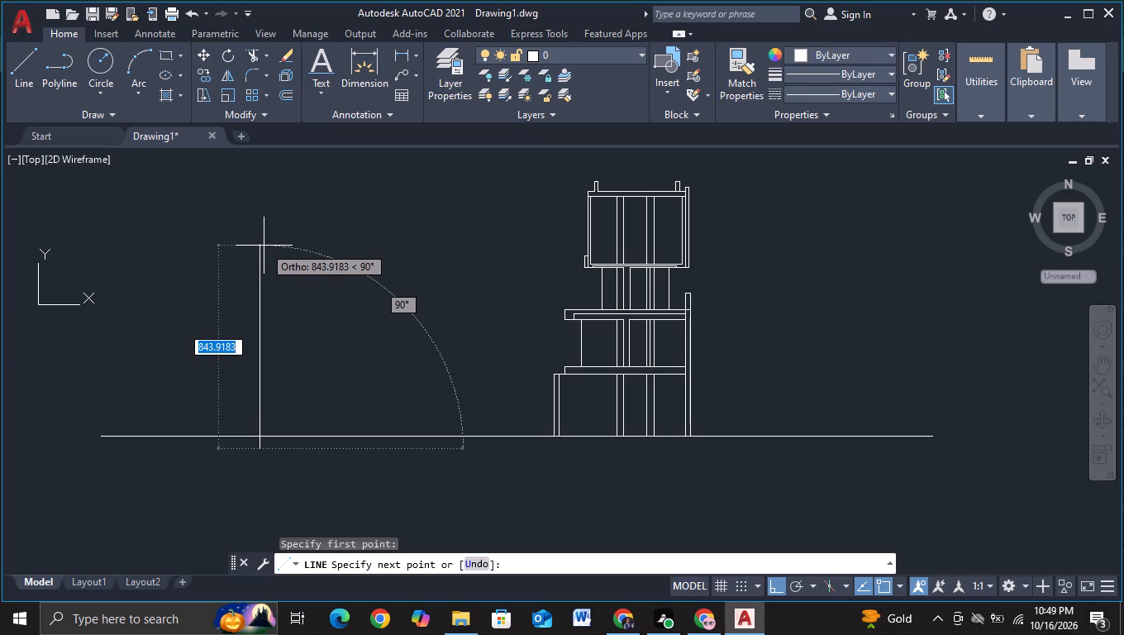
left_click(264, 246)
scroll(272, 246, "up", 2)
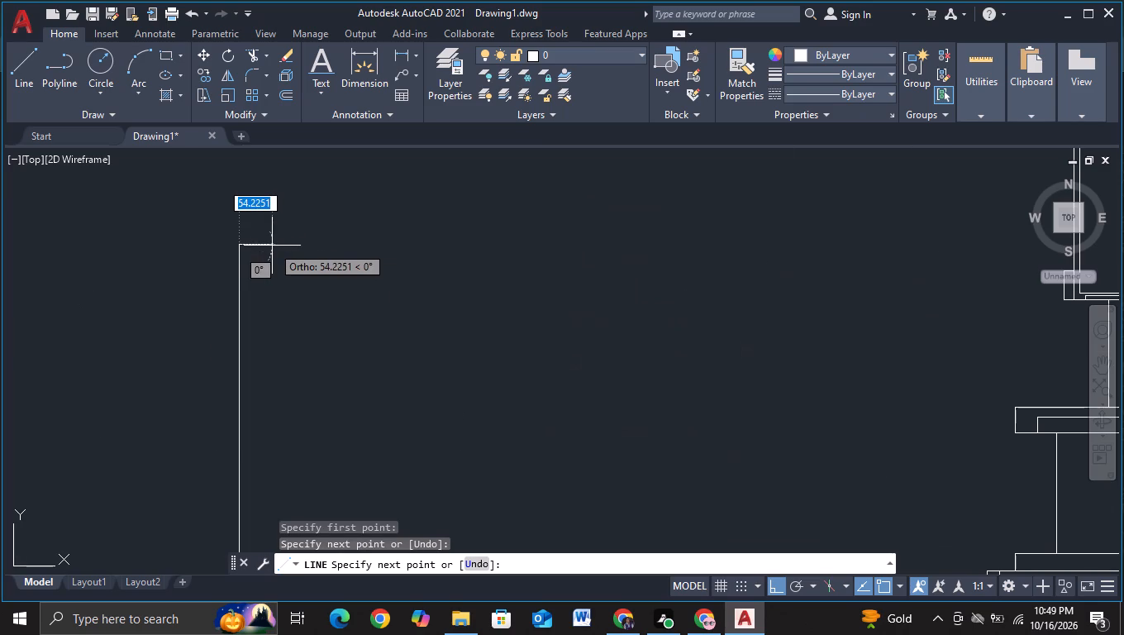
left_click(256, 251)
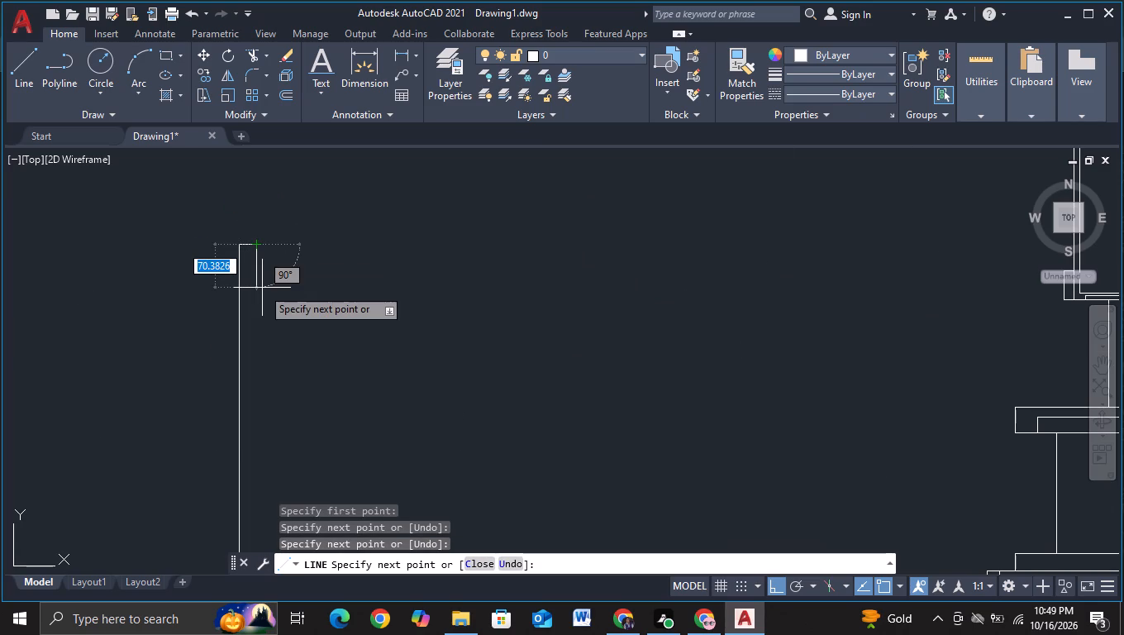
left_click(262, 288)
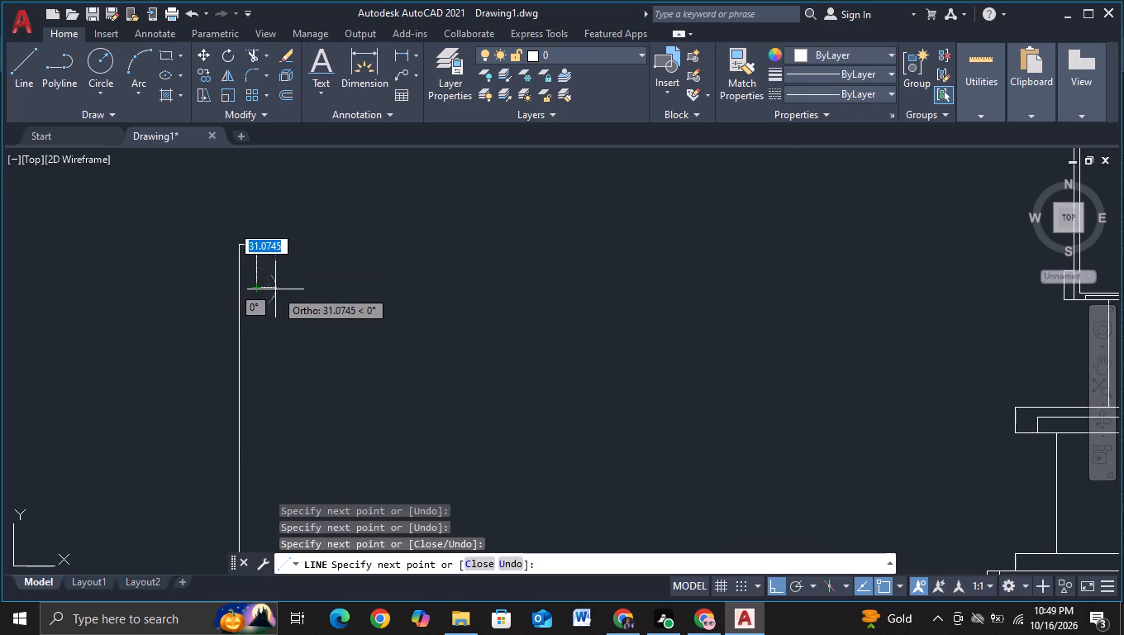
left_click(258, 289)
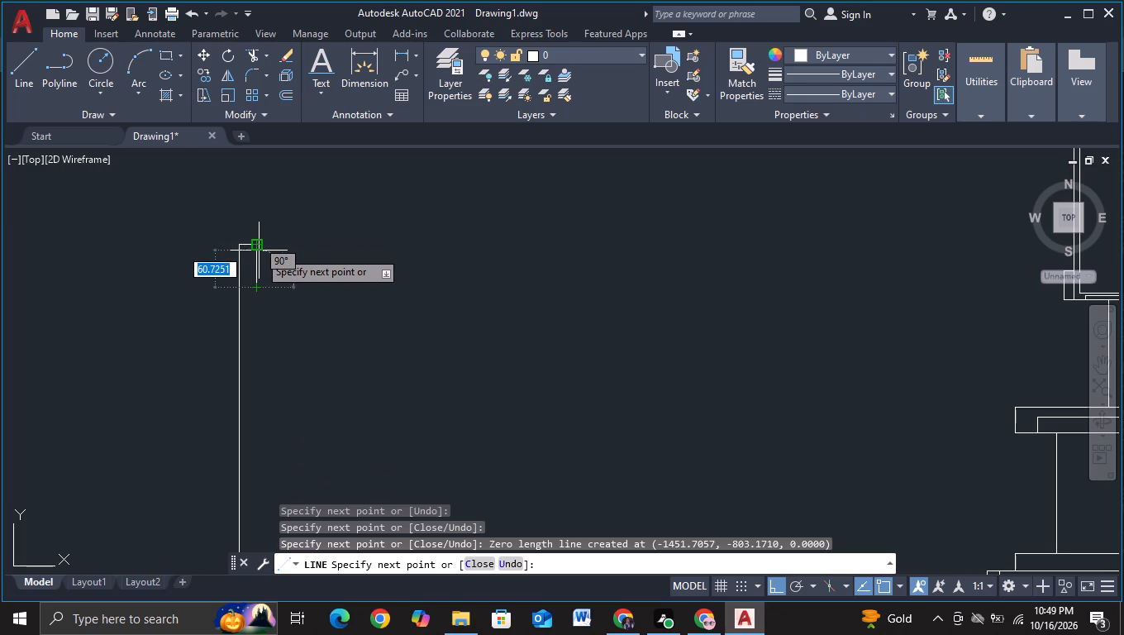
left_click(258, 250)
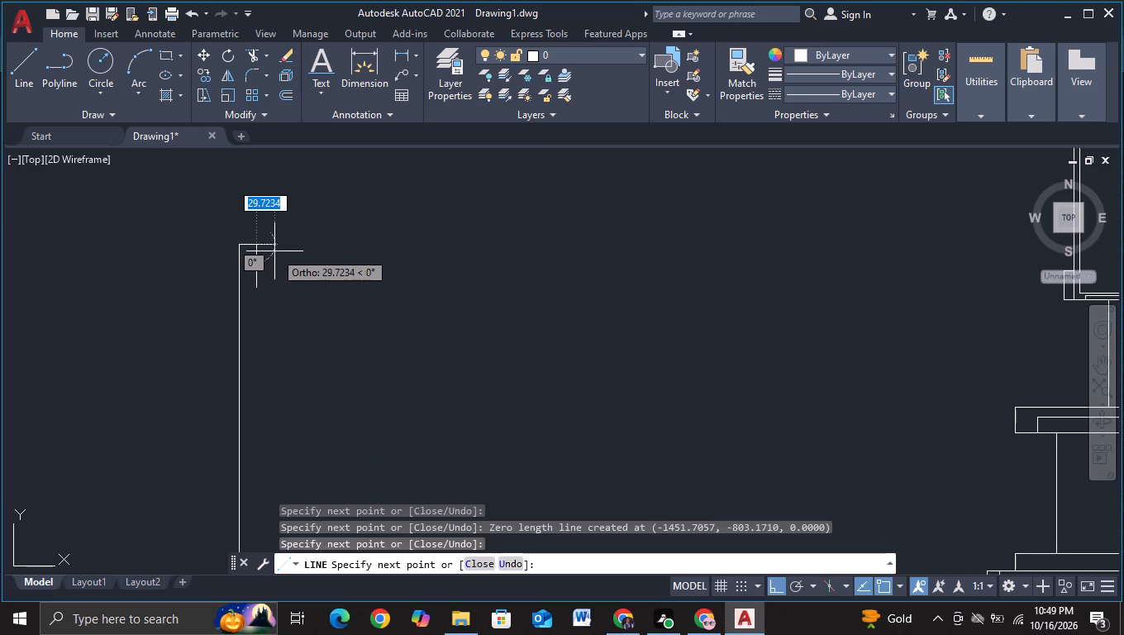
Extend the short top rightward, step it down, and draw a horizontal roof line about 410 units long toward the stacked structure.
left_click(277, 251)
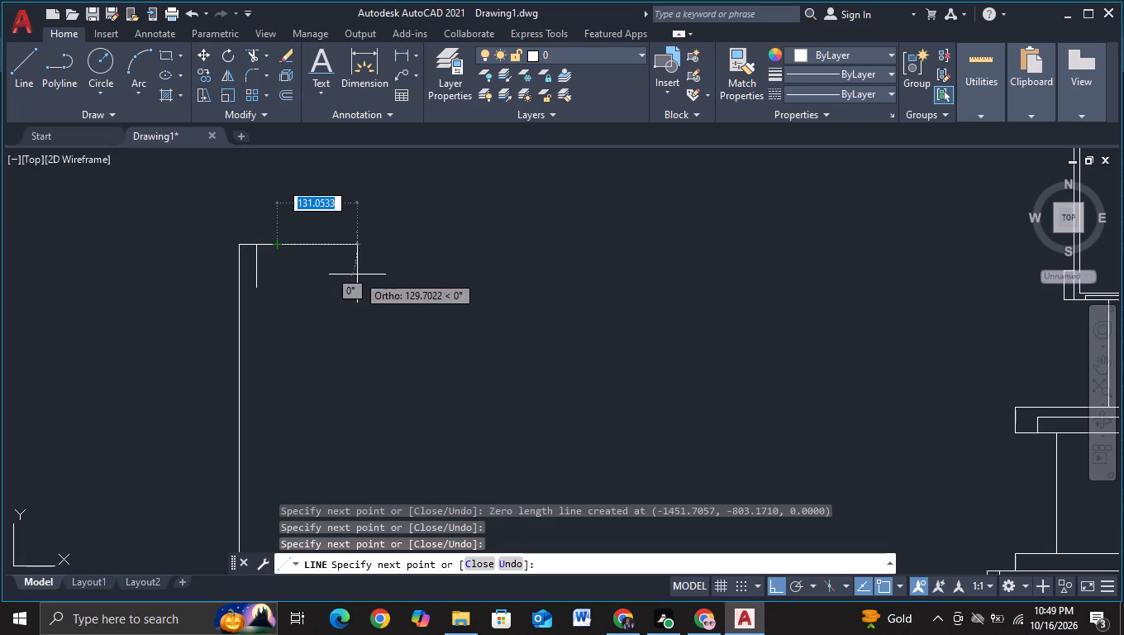
left_click(288, 268)
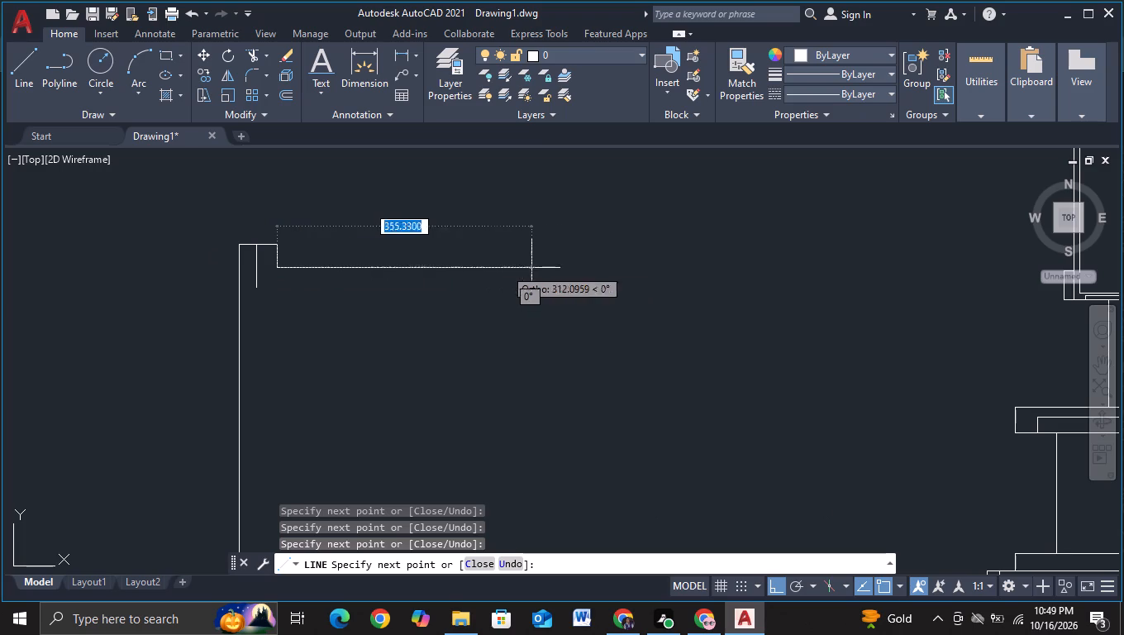
middle_click_drag(561, 268, 279, 303)
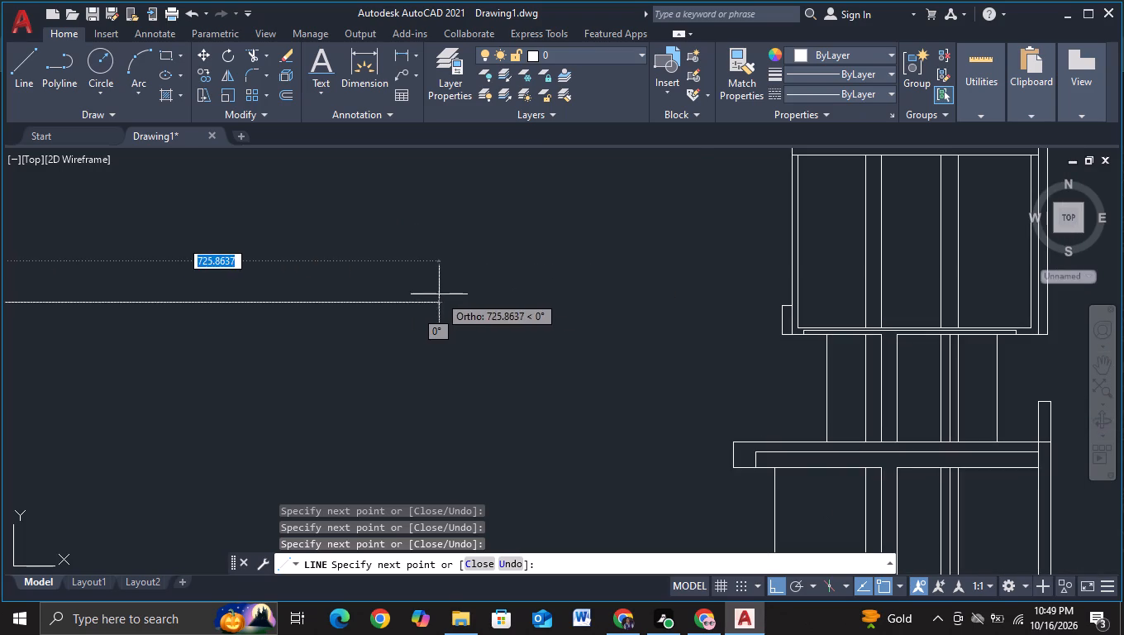
scroll(439, 294, "down", 2)
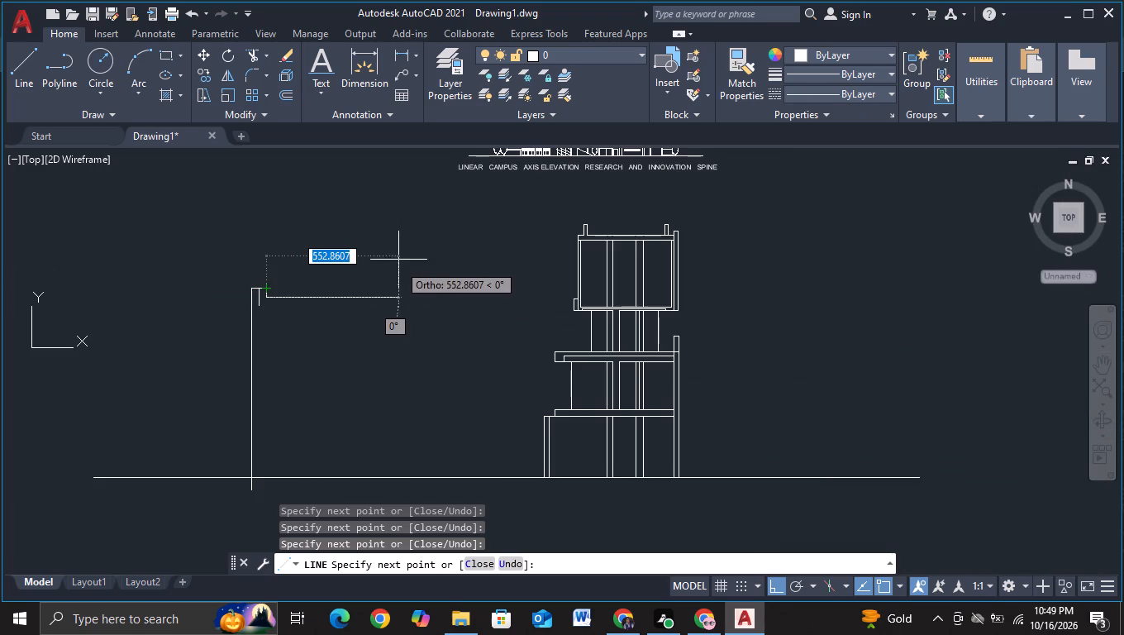
left_click(364, 299)
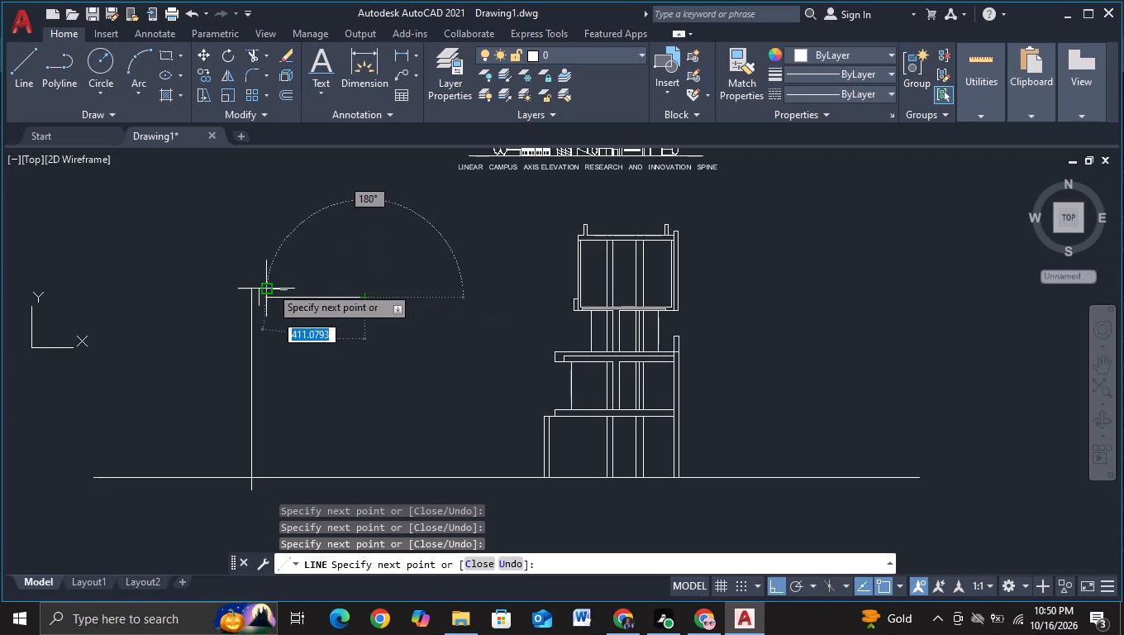
At the roof line's free end, draw an upstand about 38 units high with a short top and a descending outer side.
left_click(363, 287)
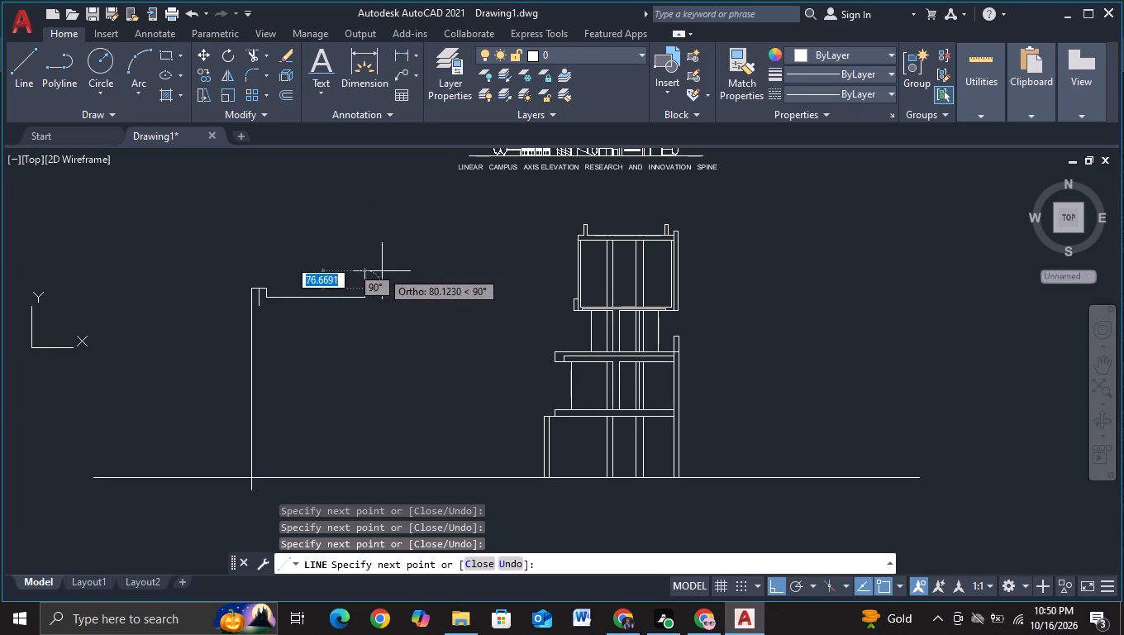
scroll(385, 284, "up", 2)
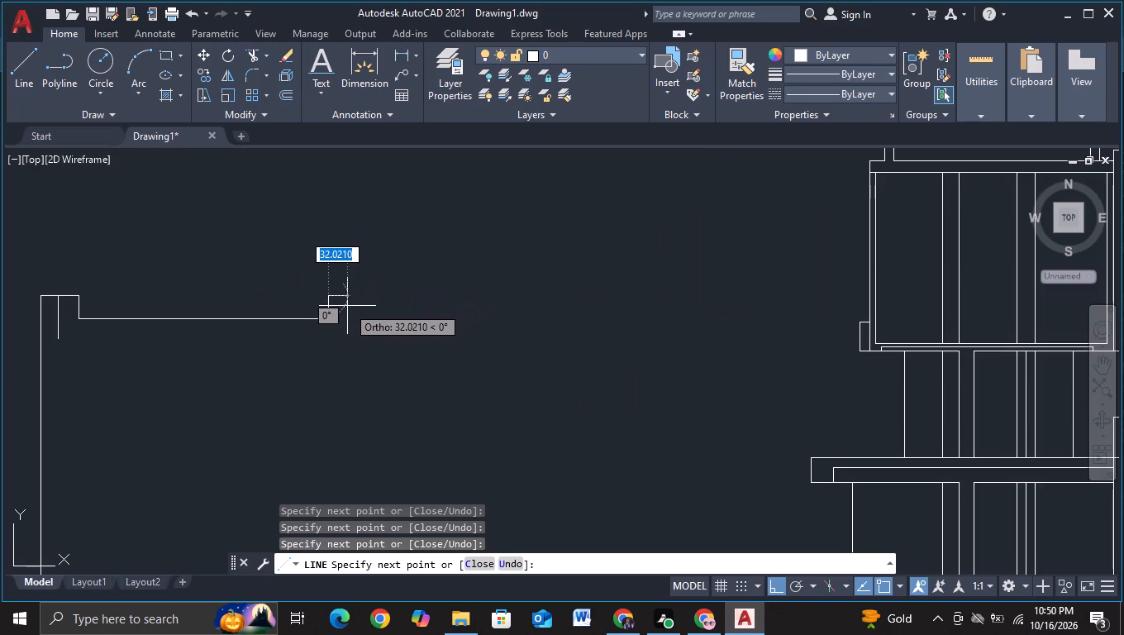
left_click(349, 304)
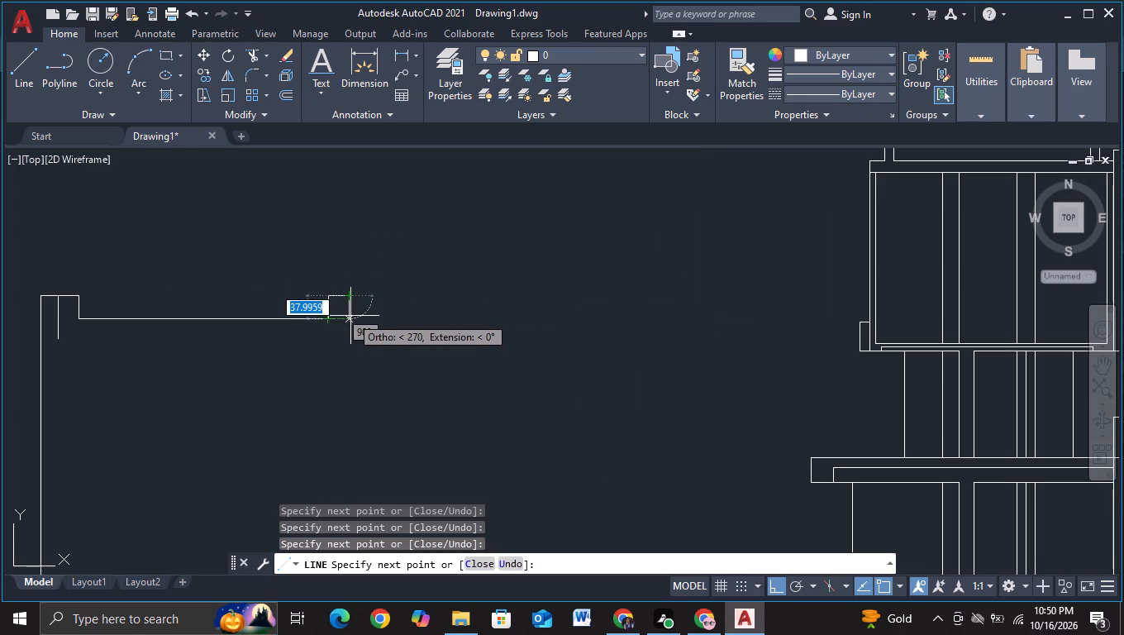
left_click(350, 319)
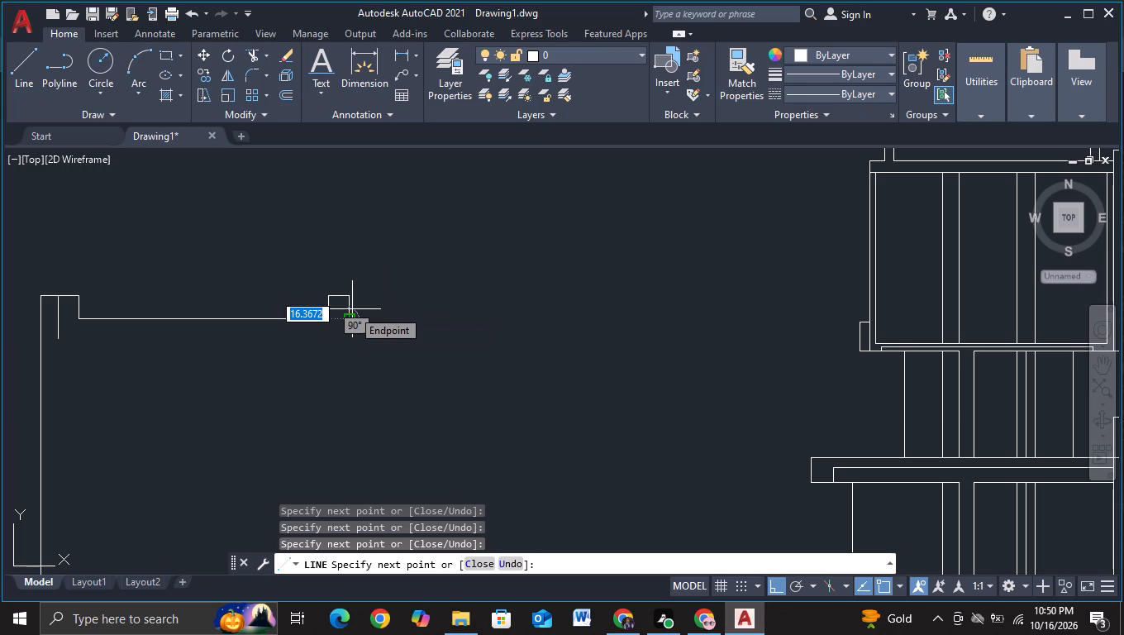
Add a lower step against the upstand's outer side, about 25 units high and 30 units wide, down to roof-line level.
scroll(340, 310, "up", 2)
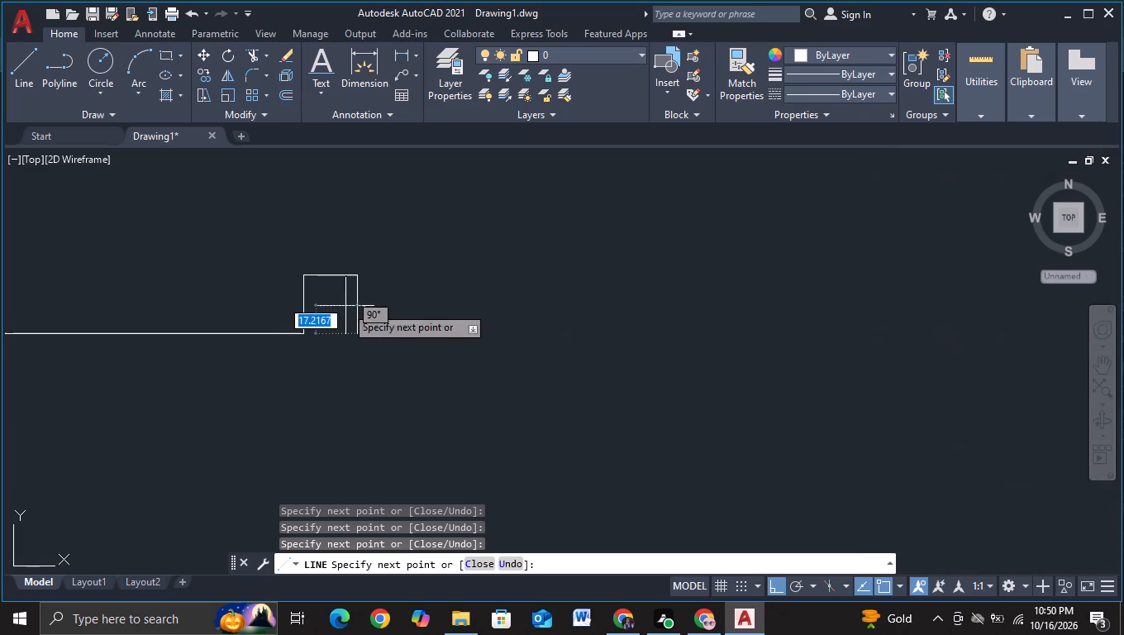
scroll(353, 305, "up", 1)
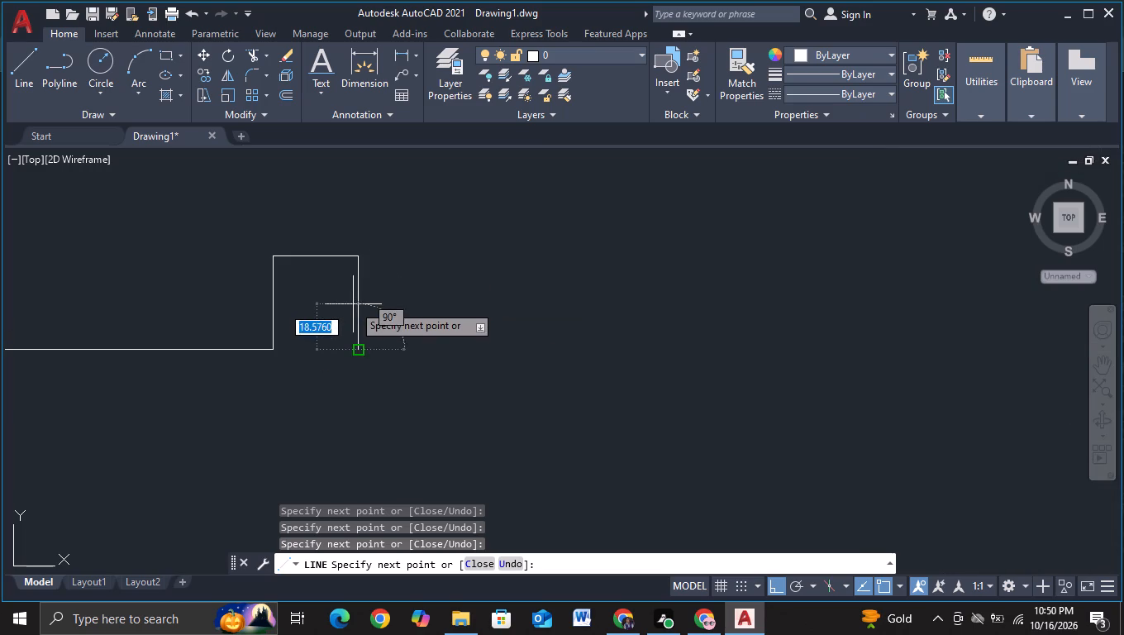
key("F3")
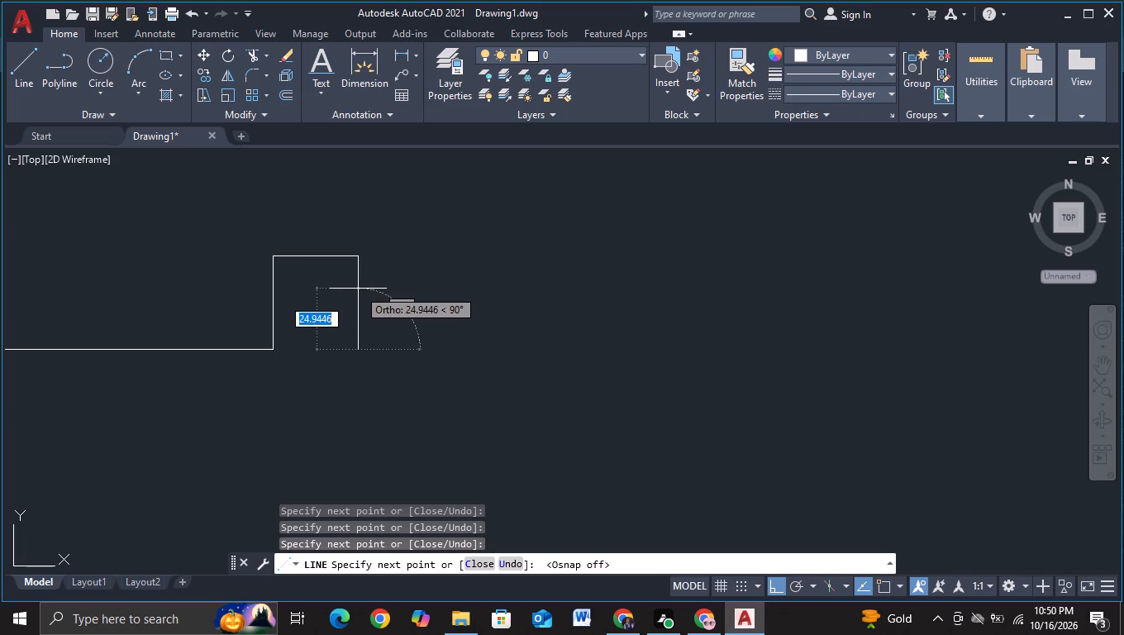
left_click(358, 289)
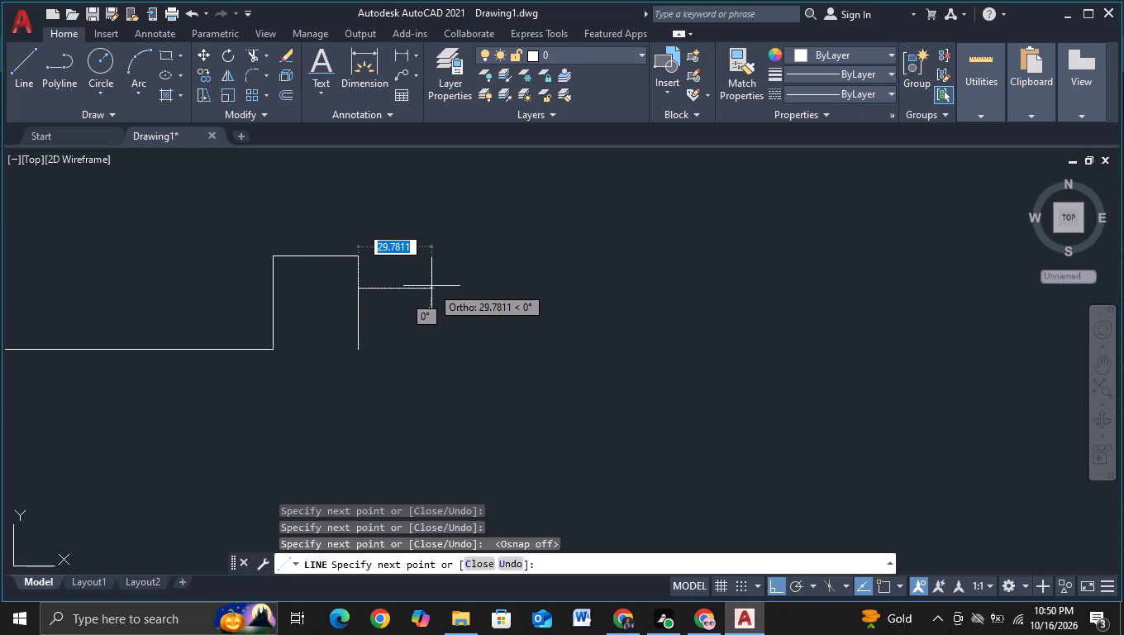
left_click(431, 286)
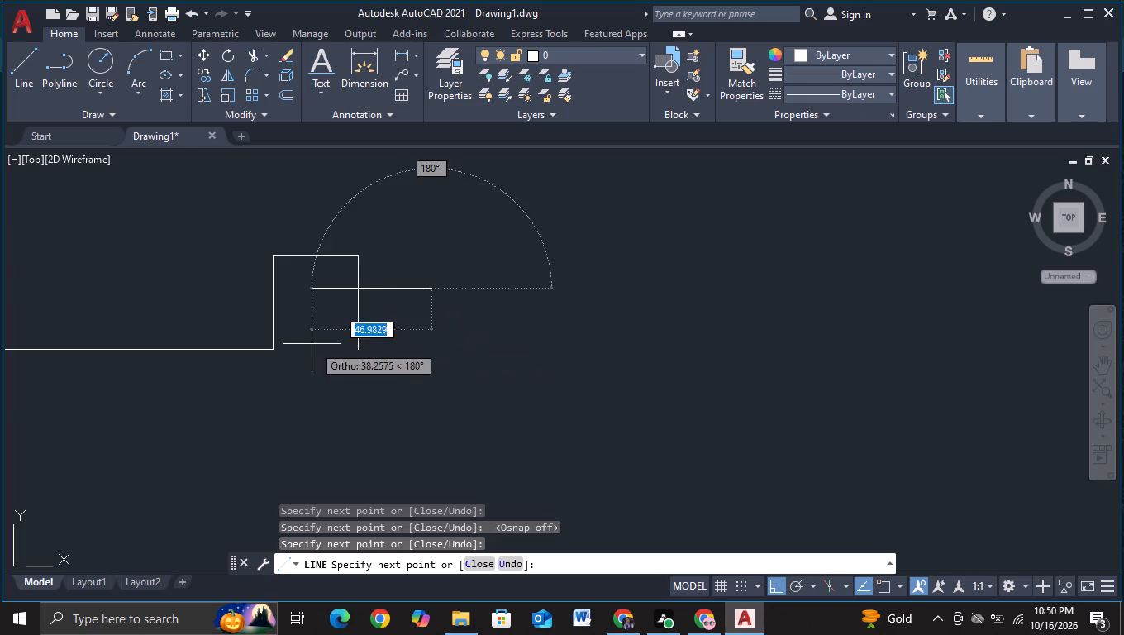
key("F3")
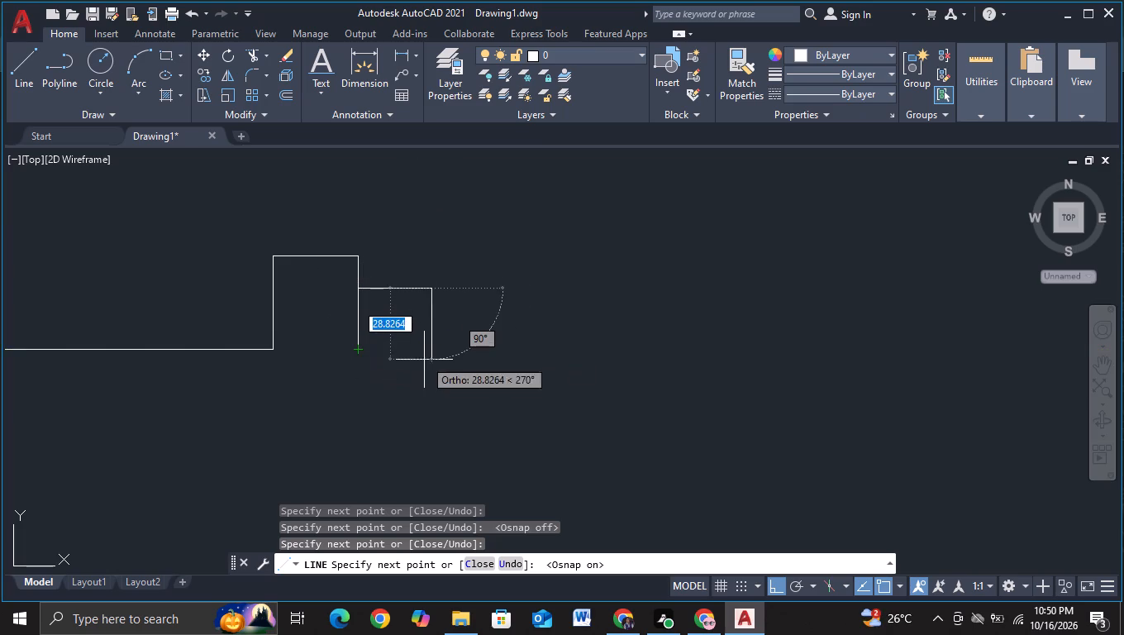
left_click(431, 349)
key("Escape")
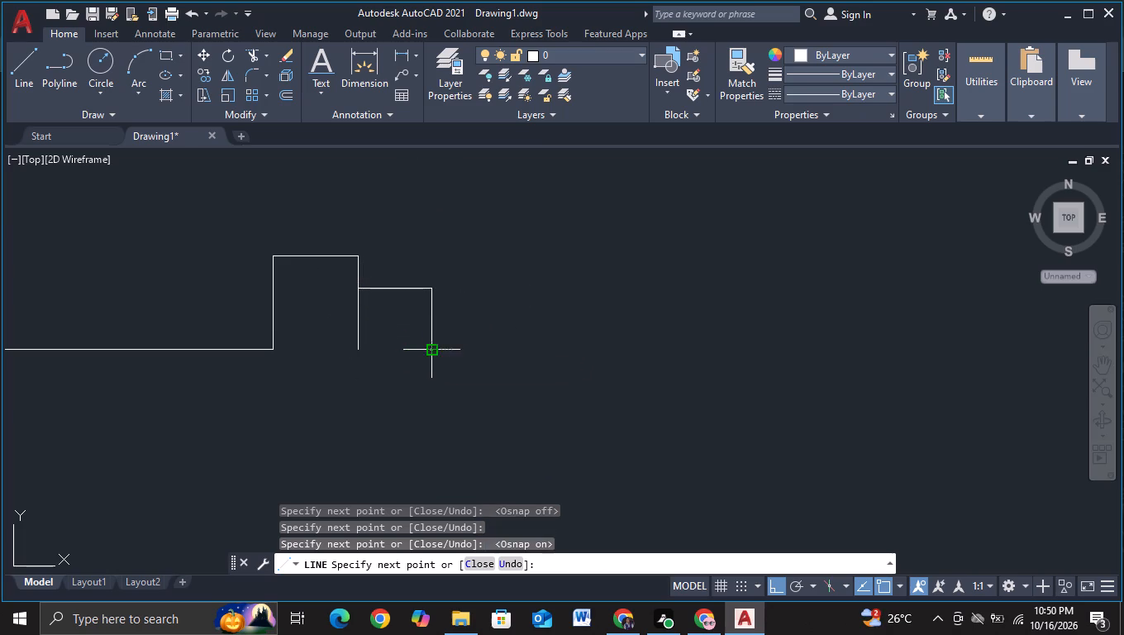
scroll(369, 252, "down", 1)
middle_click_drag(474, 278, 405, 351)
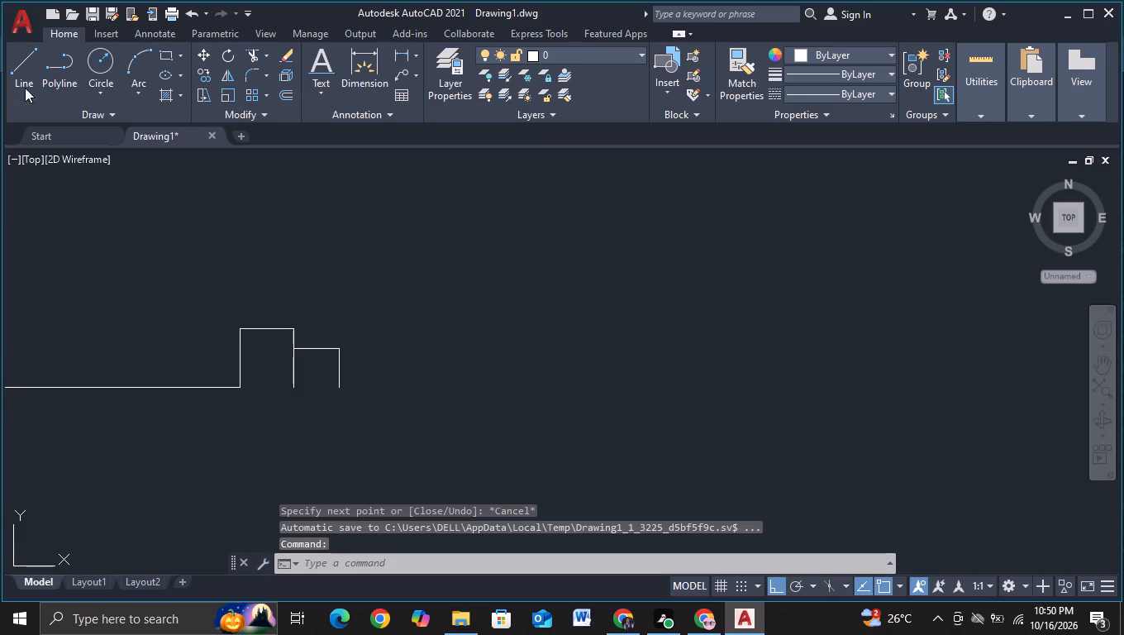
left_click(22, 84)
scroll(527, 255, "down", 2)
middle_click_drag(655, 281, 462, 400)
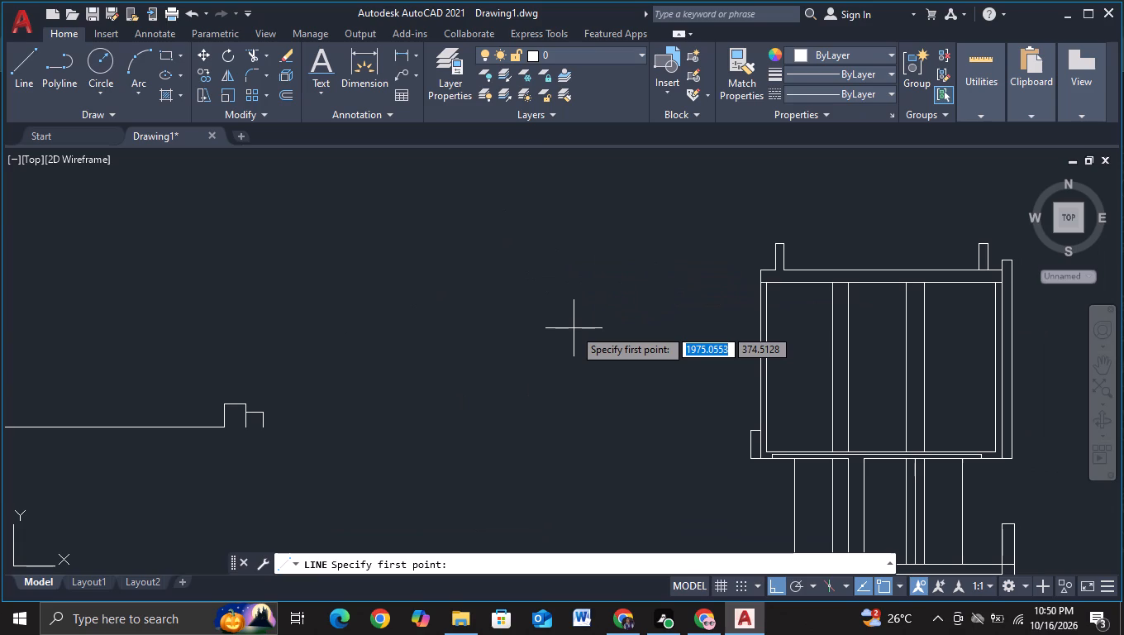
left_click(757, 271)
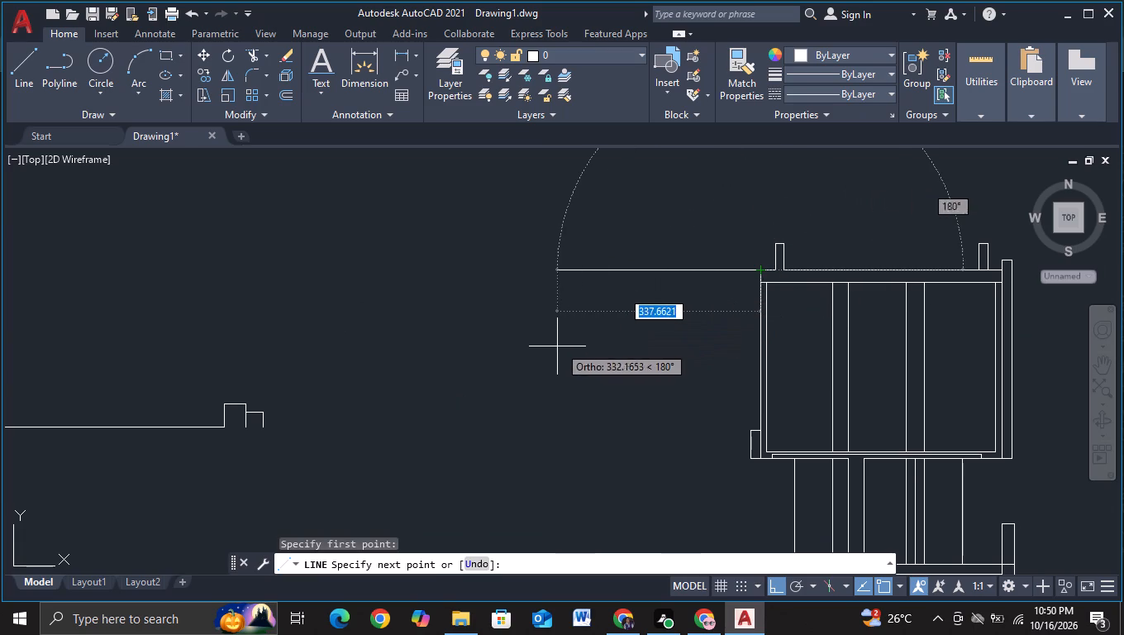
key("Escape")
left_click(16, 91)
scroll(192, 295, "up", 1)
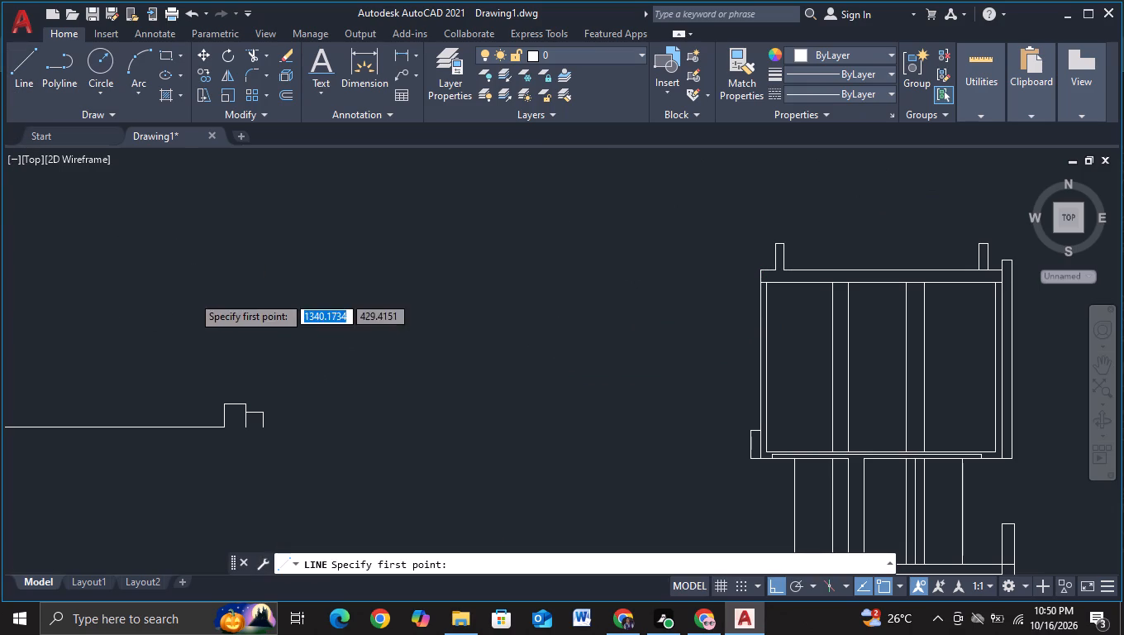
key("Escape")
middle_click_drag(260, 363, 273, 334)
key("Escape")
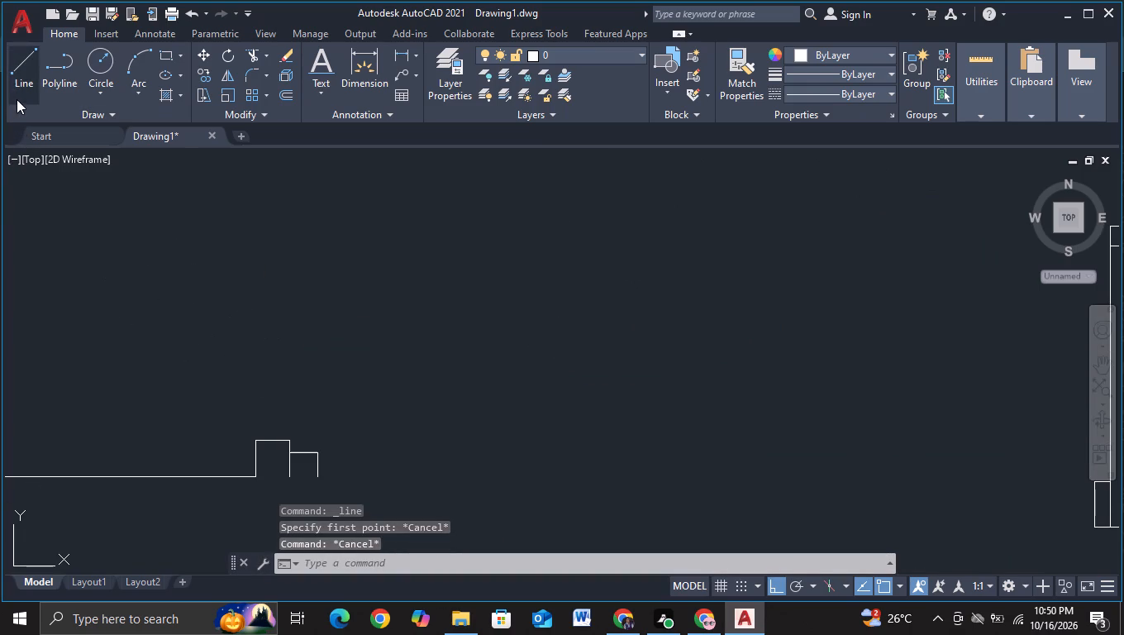
Draw a narrow closed-top post rising from just inside the upstand, with both vertical sides starting below the upstand's top.
left_click(18, 95)
scroll(265, 451, "up", 2)
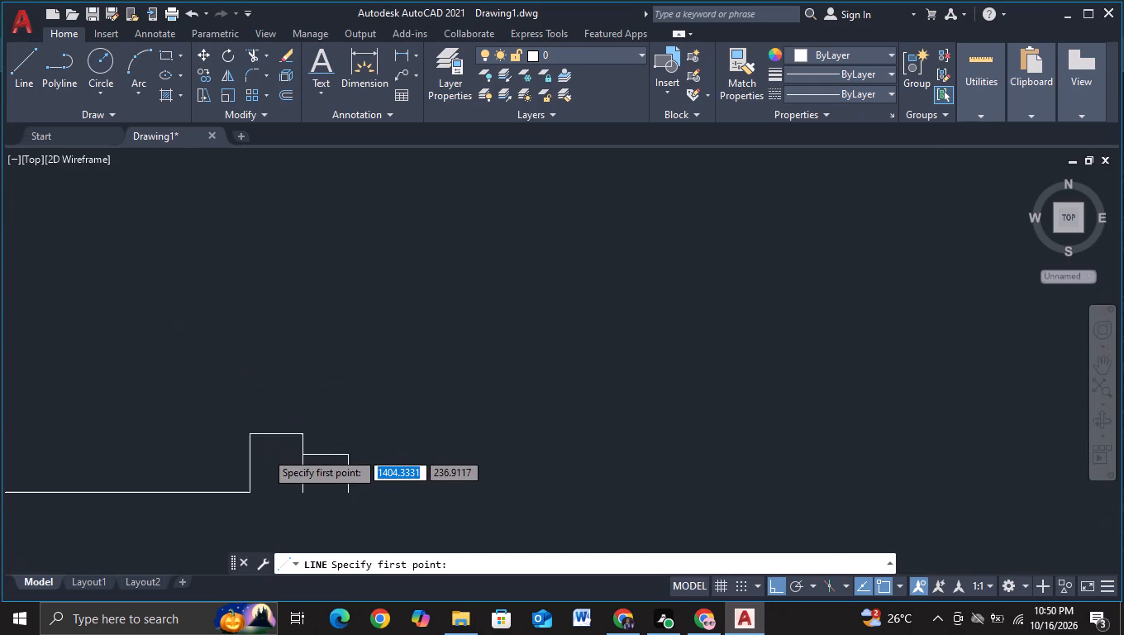
left_click(264, 442)
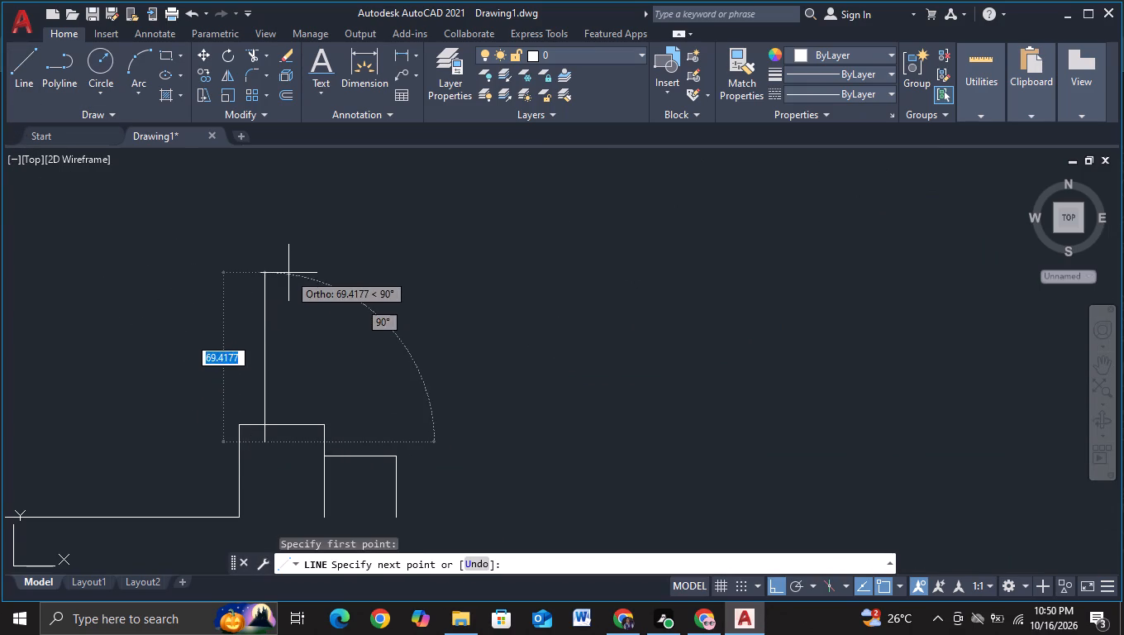
middle_click_drag(288, 273, 283, 410)
scroll(283, 410, "down", 1)
scroll(291, 312, "down", 2)
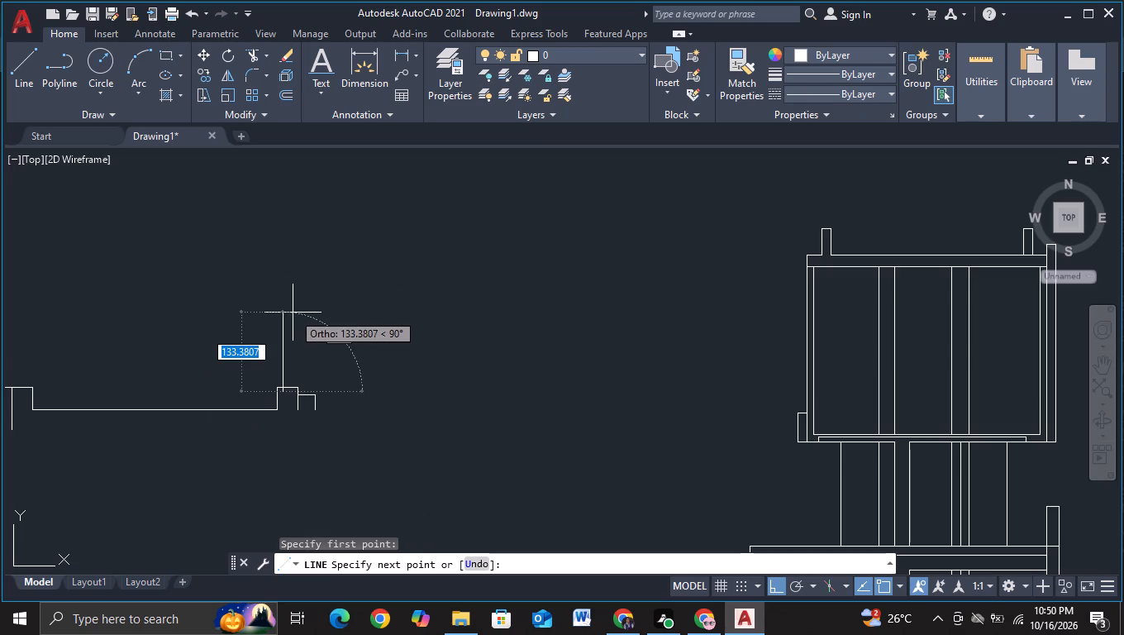
left_click(288, 329)
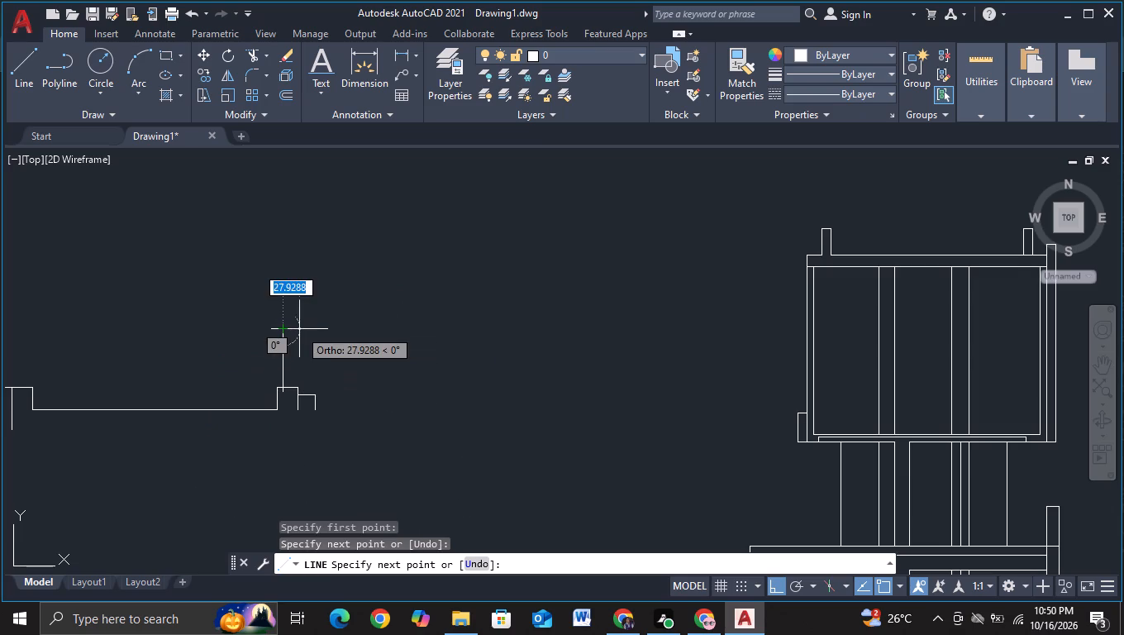
scroll(299, 329, "up", 2)
left_click(264, 330)
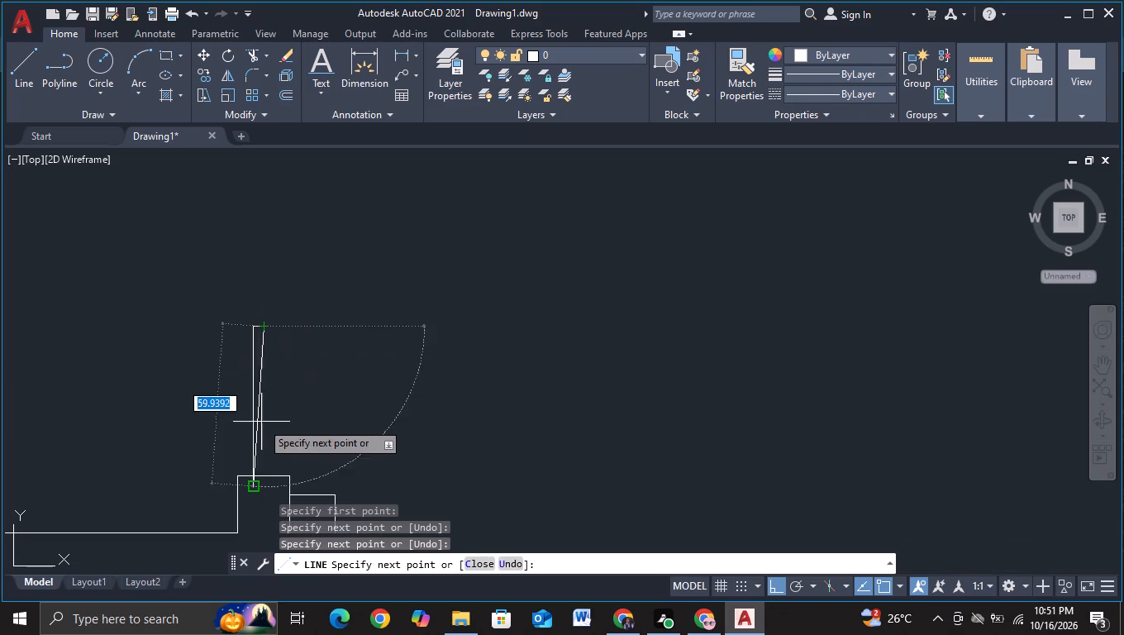
left_click(262, 499)
key("Escape")
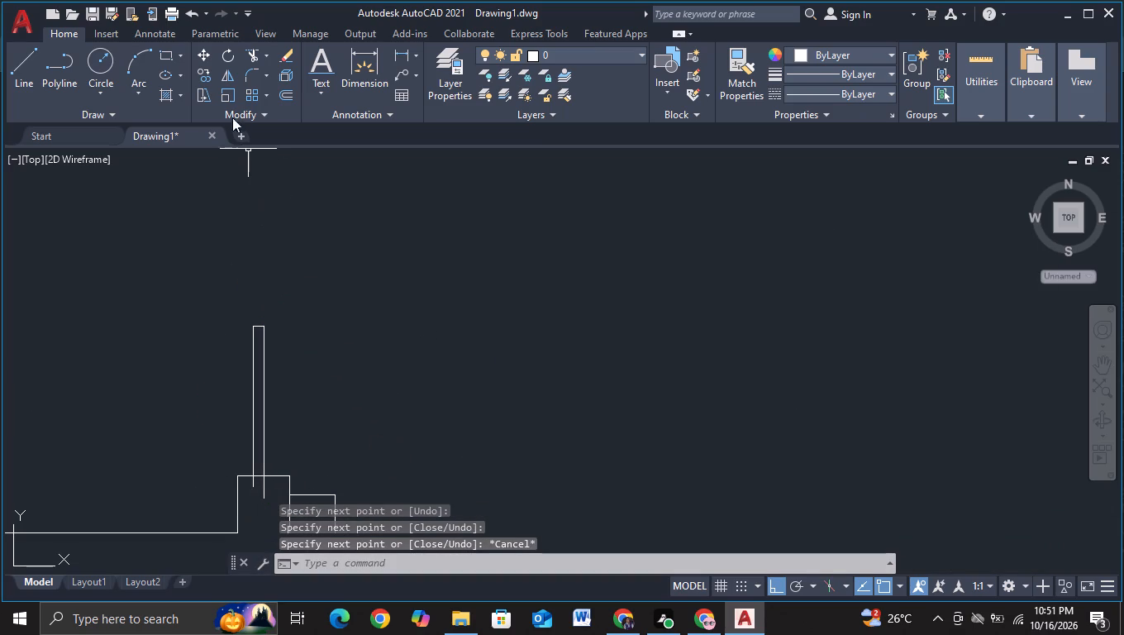
Trim the post's two vertical lines where they extend below the upstand's top edge.
left_click(245, 56)
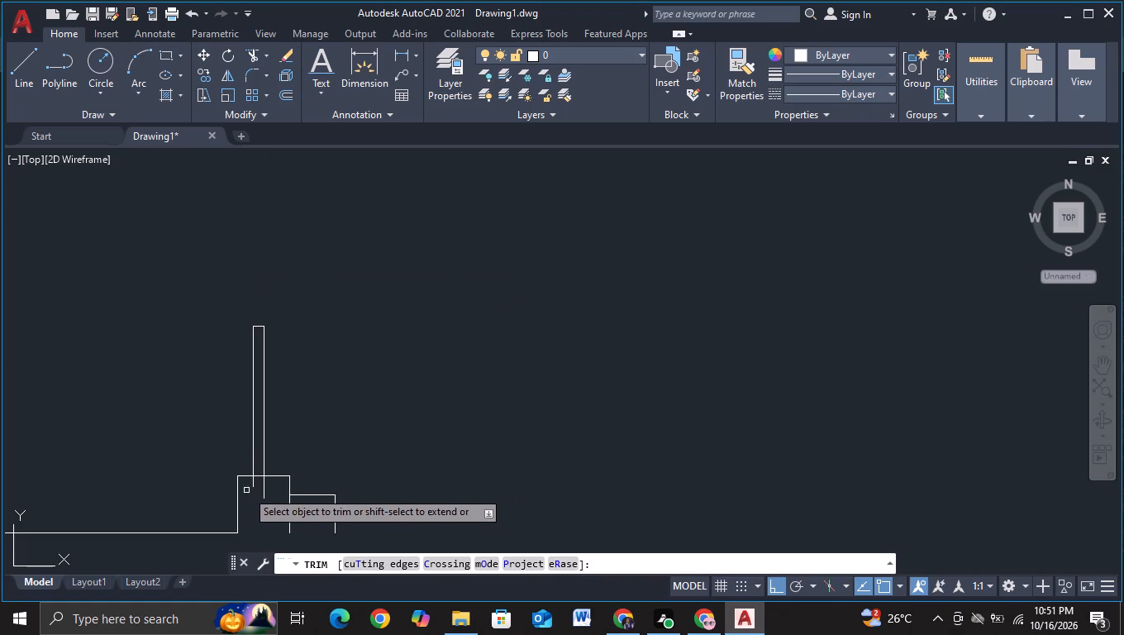
left_click(254, 481)
left_click_drag(257, 485, 268, 485)
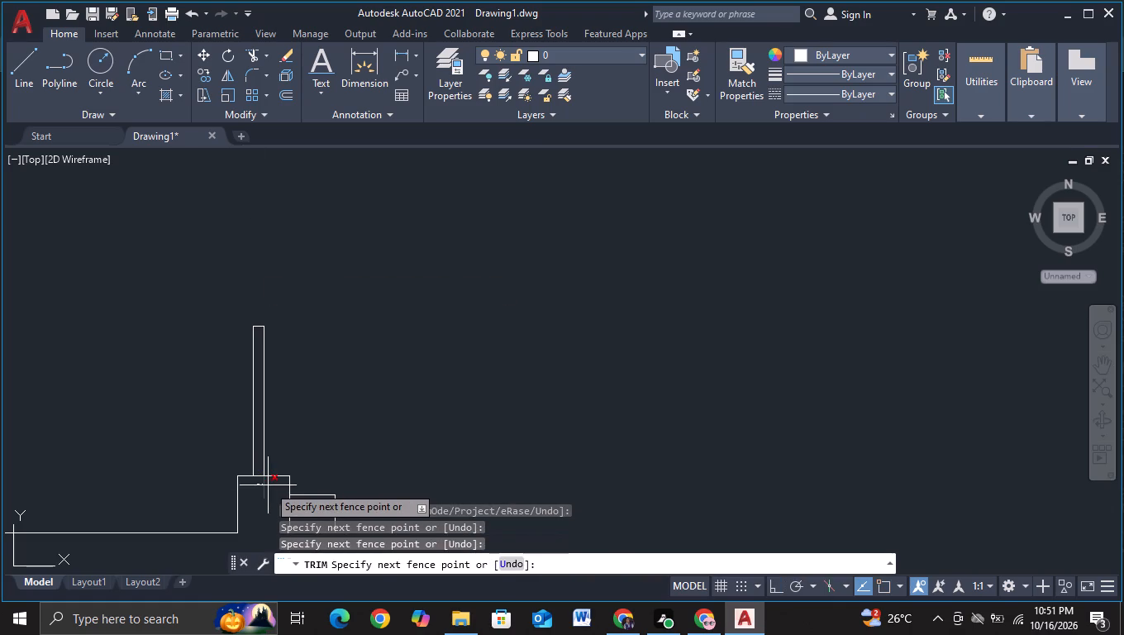
left_click(268, 485)
key("Escape")
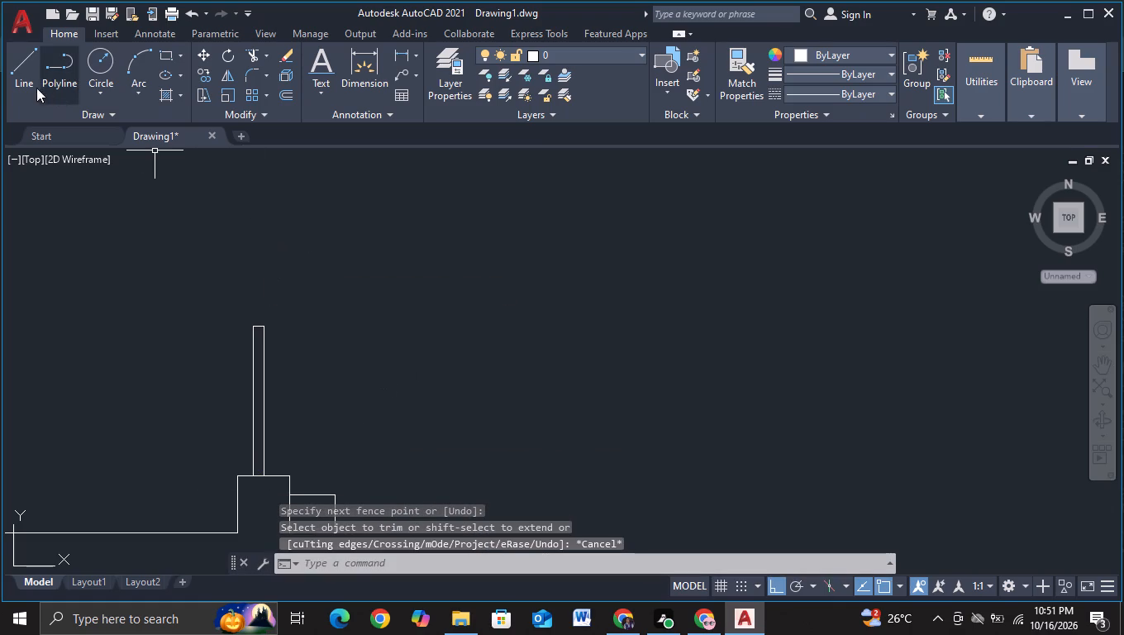
Draw a sloping line about 885 units long from the stacked structure's upper box corner down to the narrow post's top.
left_click(24, 86)
scroll(357, 247, "down", 2)
middle_click_drag(673, 327, 510, 379)
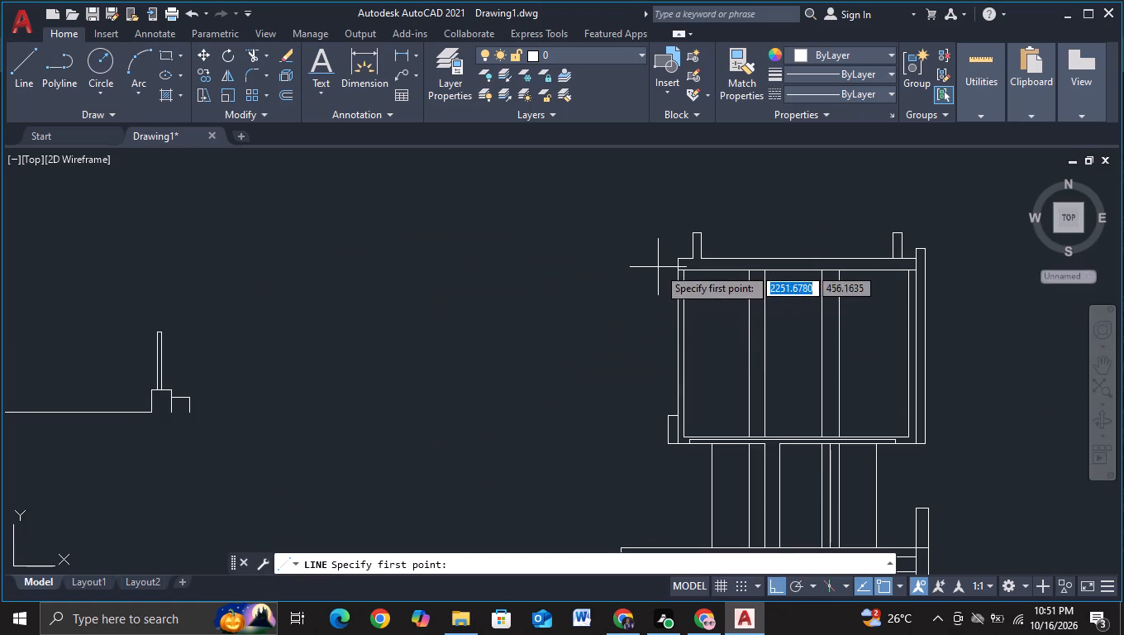
left_click(680, 256)
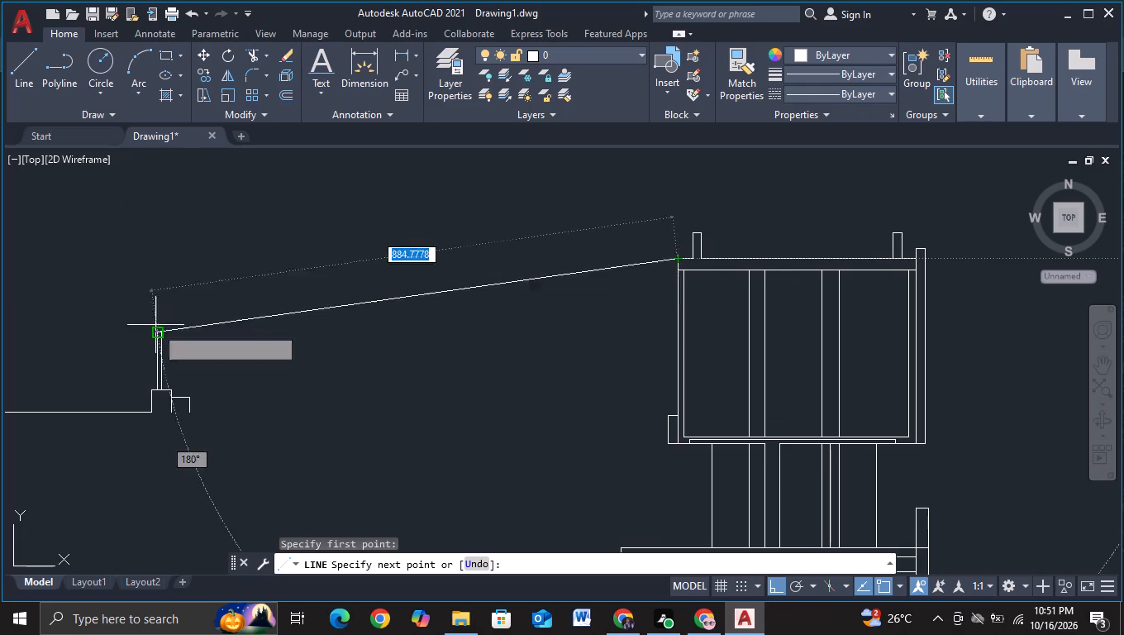
left_click(157, 329)
key("Escape")
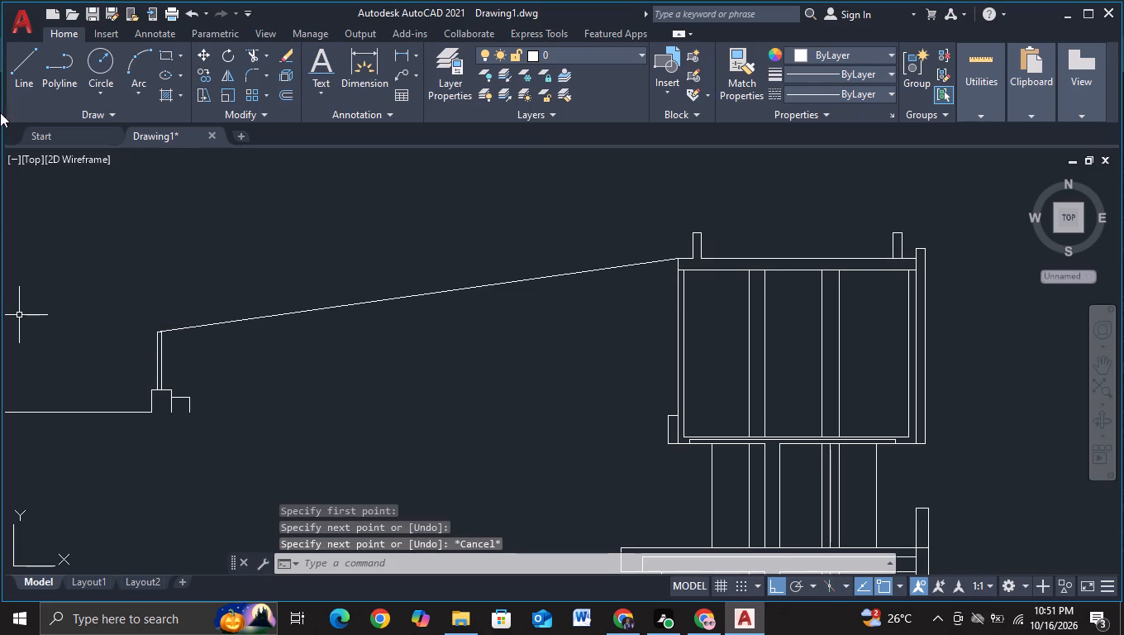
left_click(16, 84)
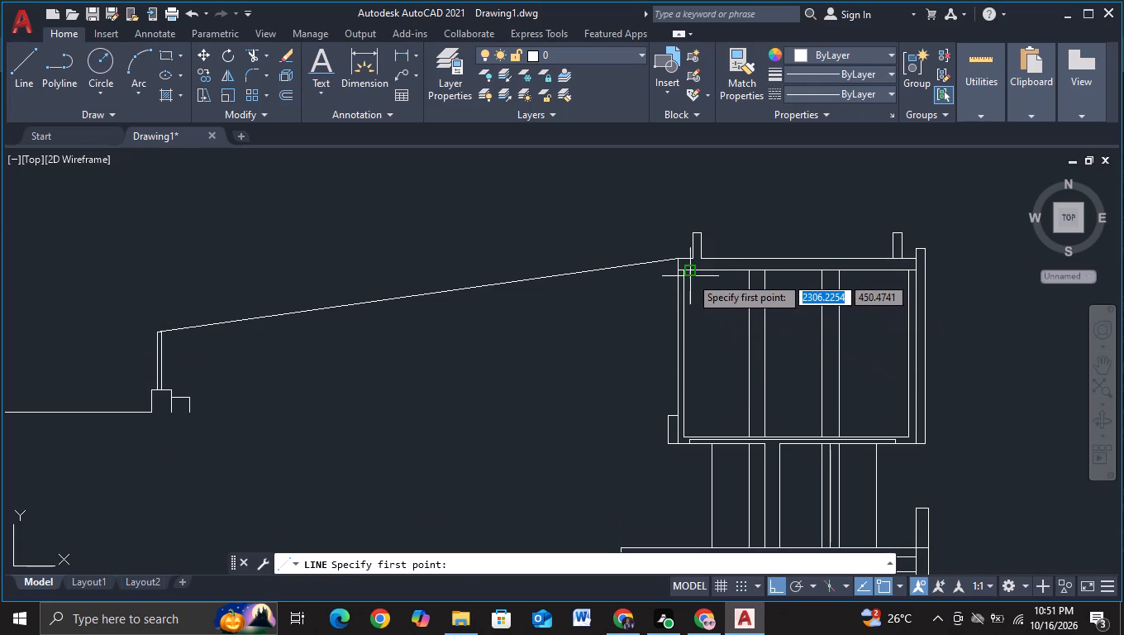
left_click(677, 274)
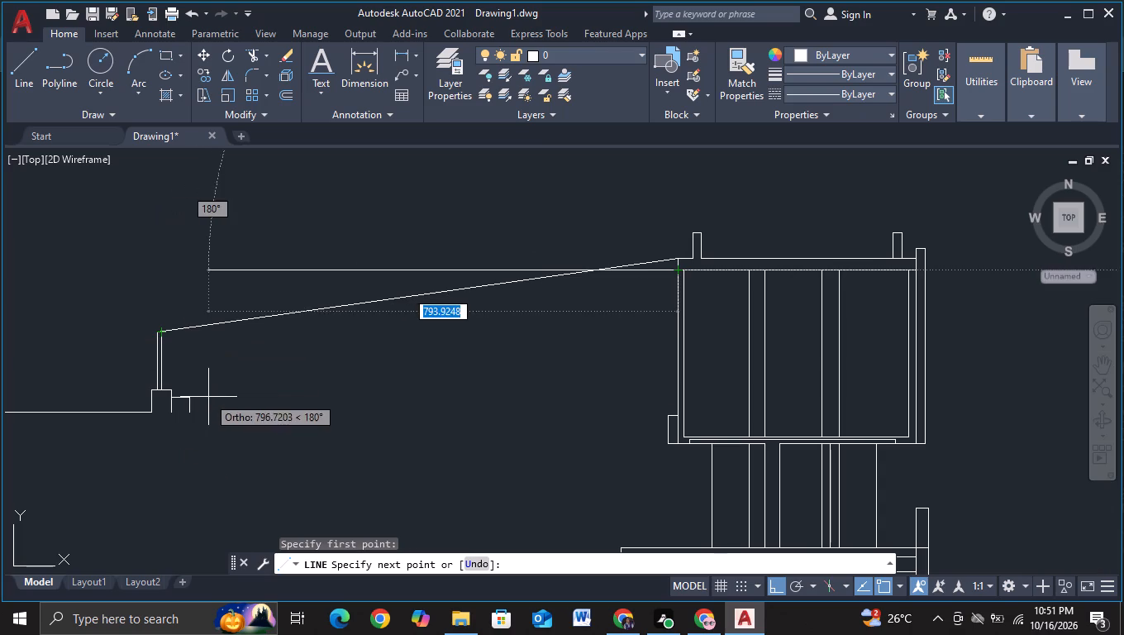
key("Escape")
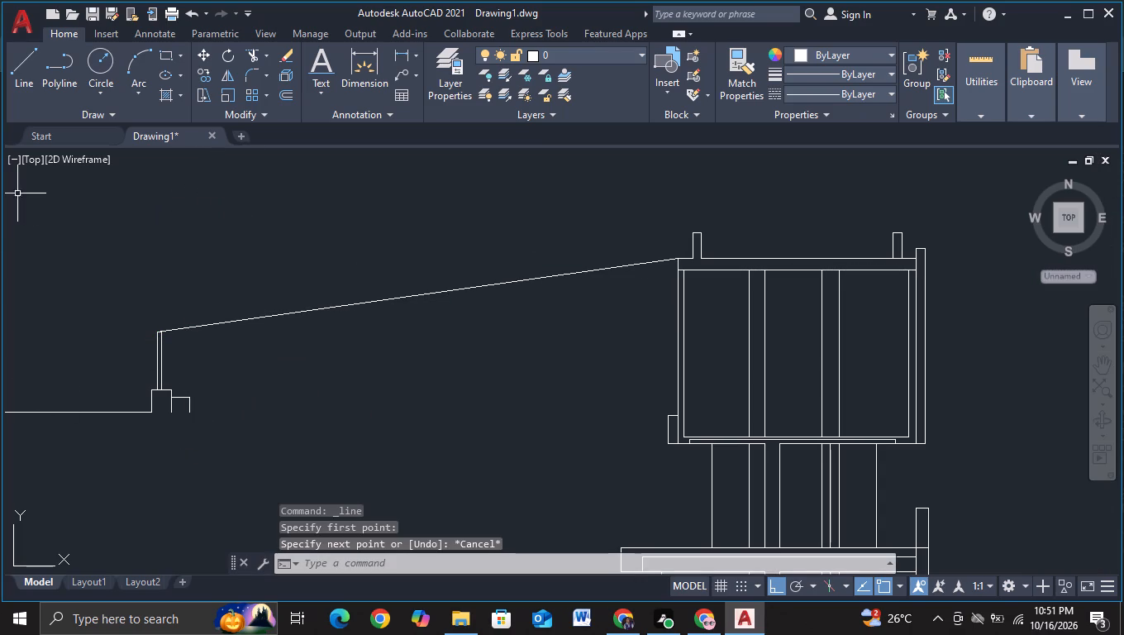
Draw a vertical line about 92 units long beside the narrow post, starting just below the upstand's top edge.
left_click(24, 93)
scroll(188, 340, "up", 1)
scroll(145, 441, "up", 2)
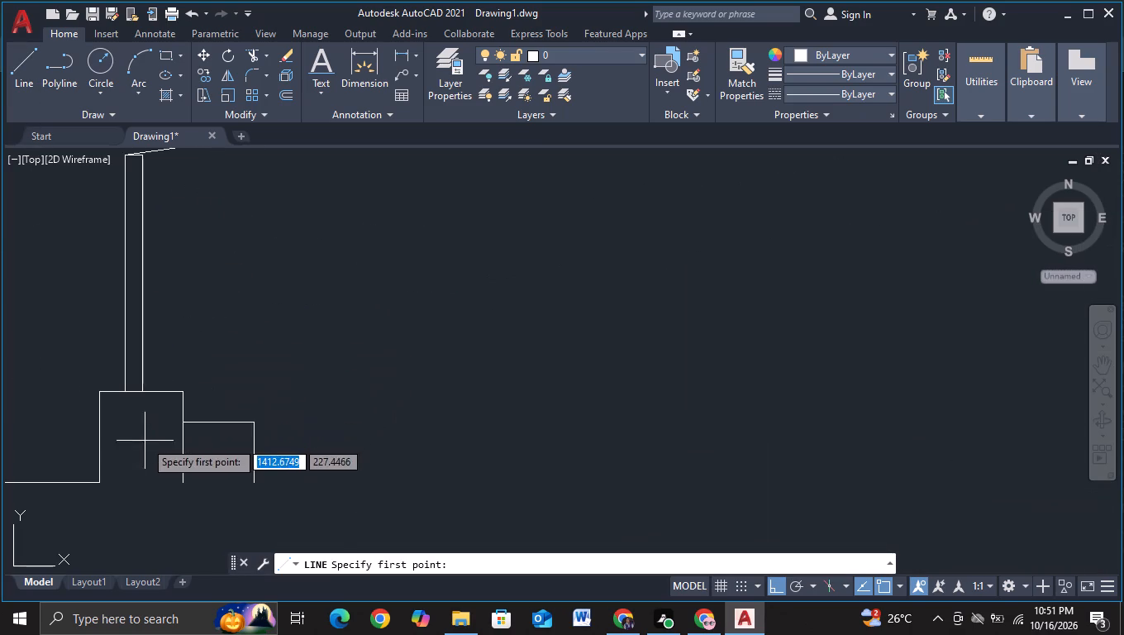
left_click(155, 406)
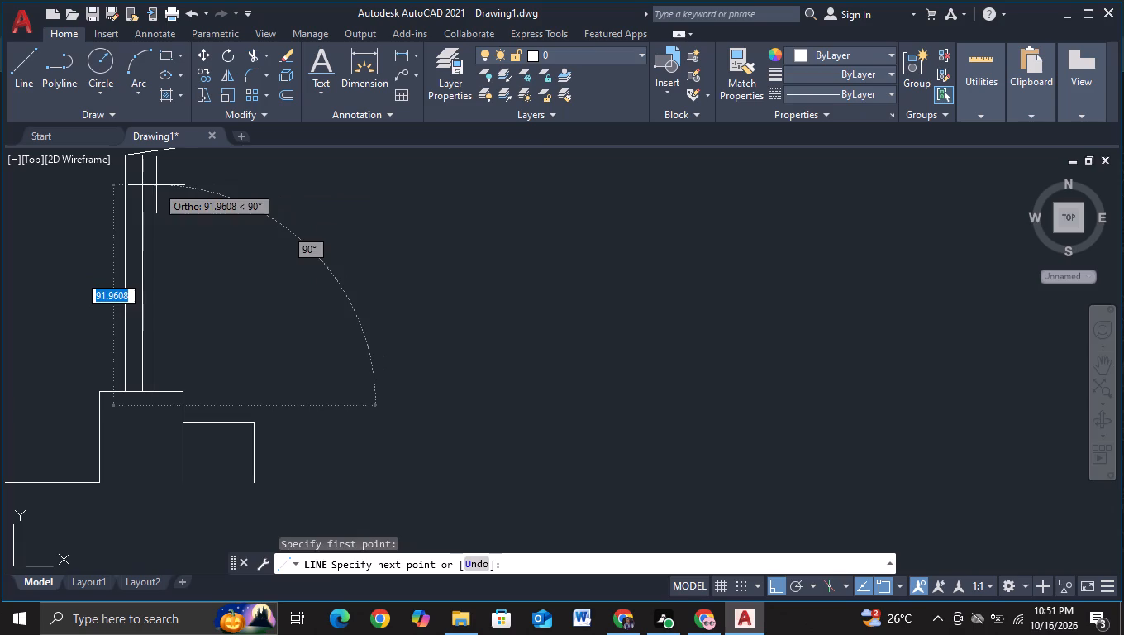
left_click(156, 185)
key("Escape")
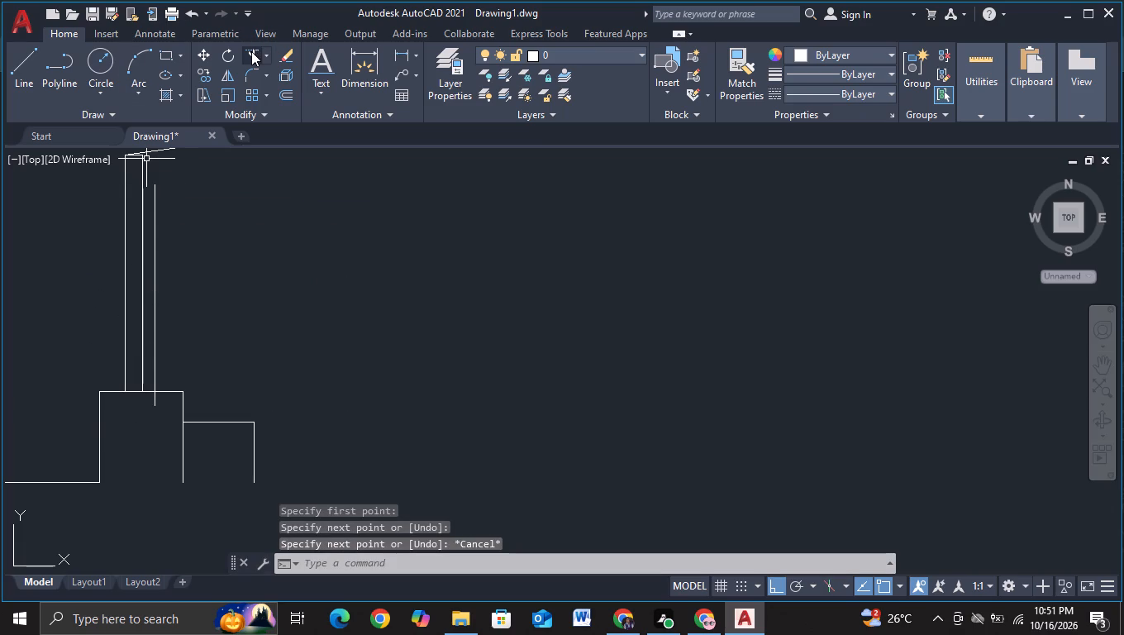
Trim the new vertical line's lower end below the upstand's top edge.
left_click(251, 51)
left_click(156, 403)
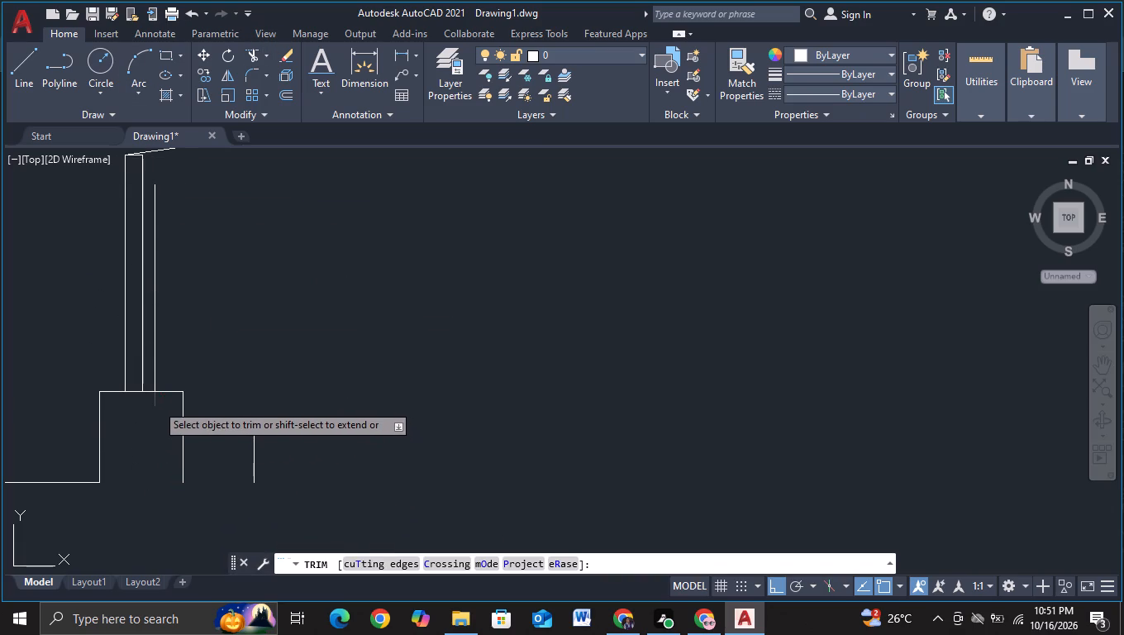
Draw a short horizontal line about 20 units long across the vertical line beside the narrow post, near that line's upper end.
scroll(585, 299, "down", 1)
middle_click_drag(599, 304, 91, 419)
scroll(745, 312, "down", 1)
middle_click_drag(745, 312, 331, 349)
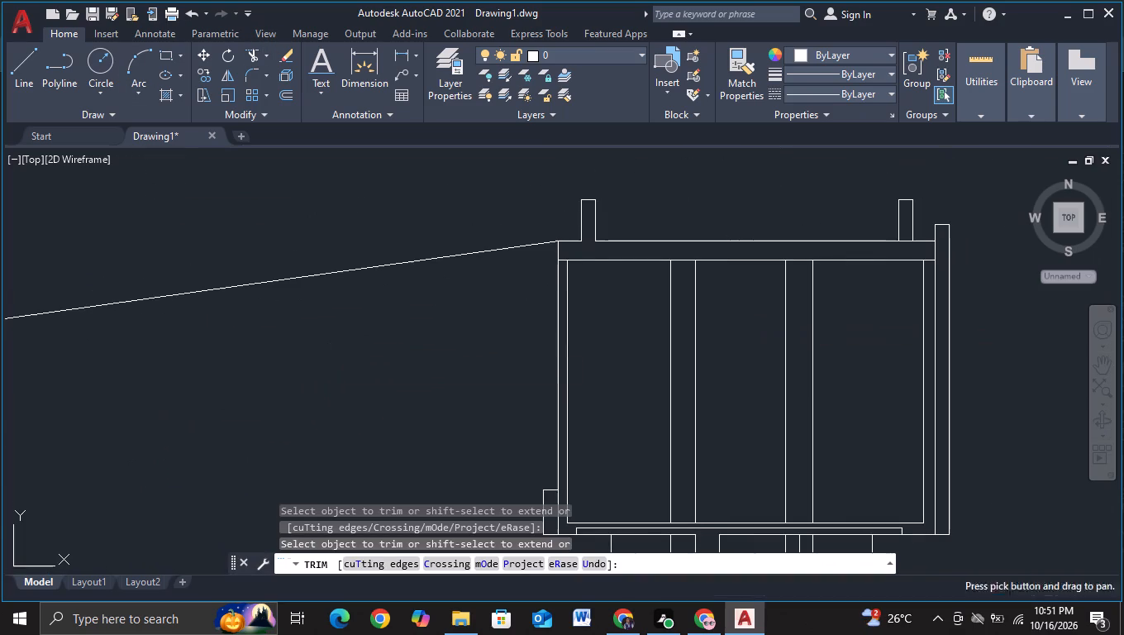
middle_click_drag(94, 417, 788, 403)
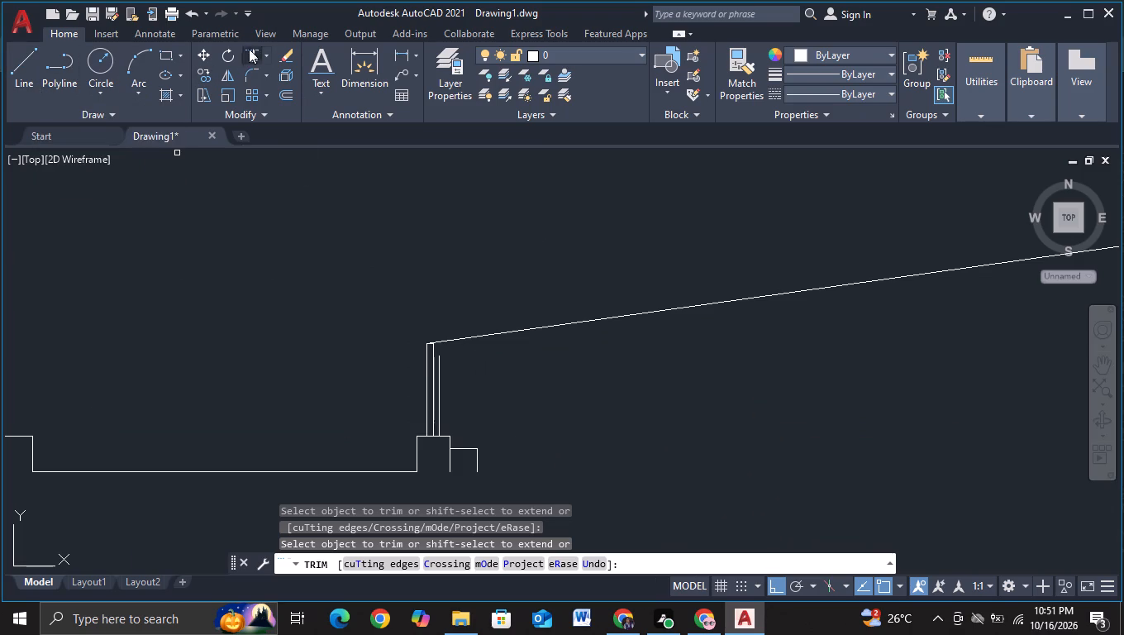
left_click(26, 72)
scroll(541, 394, "up", 4)
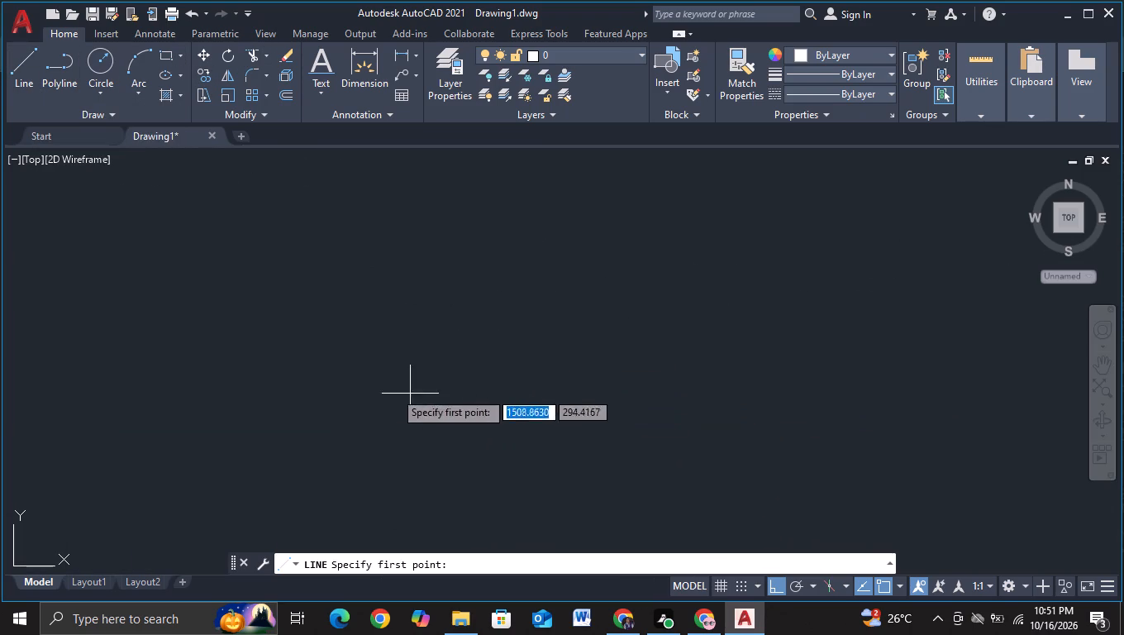
middle_click_drag(383, 389, 1123, 395)
middle_click_drag(826, 255, 823, 356)
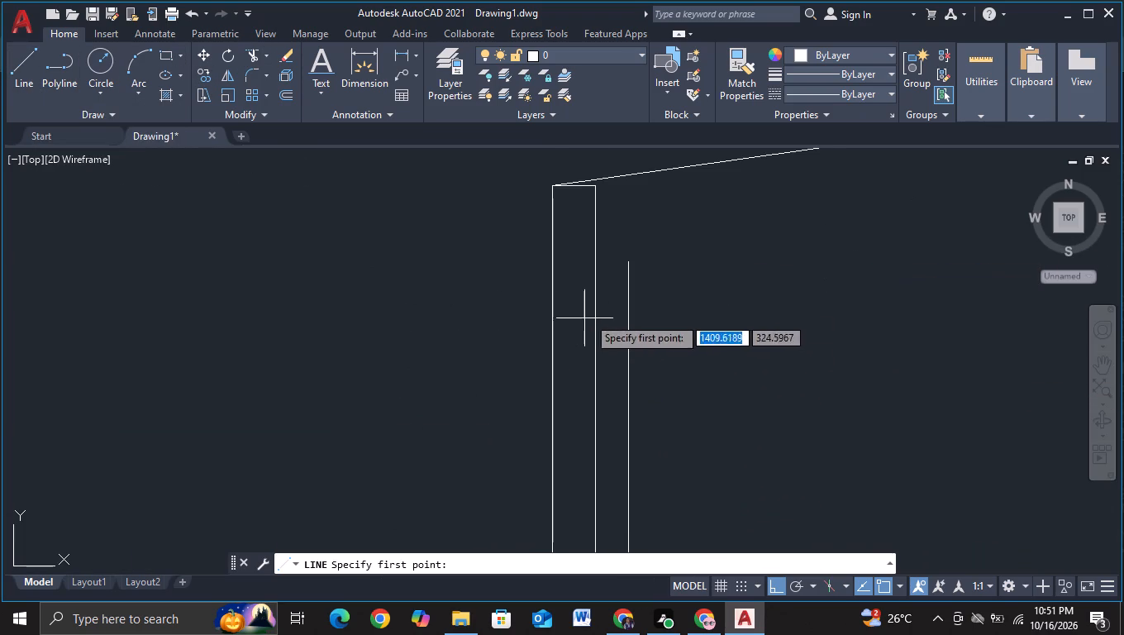
left_click(607, 317)
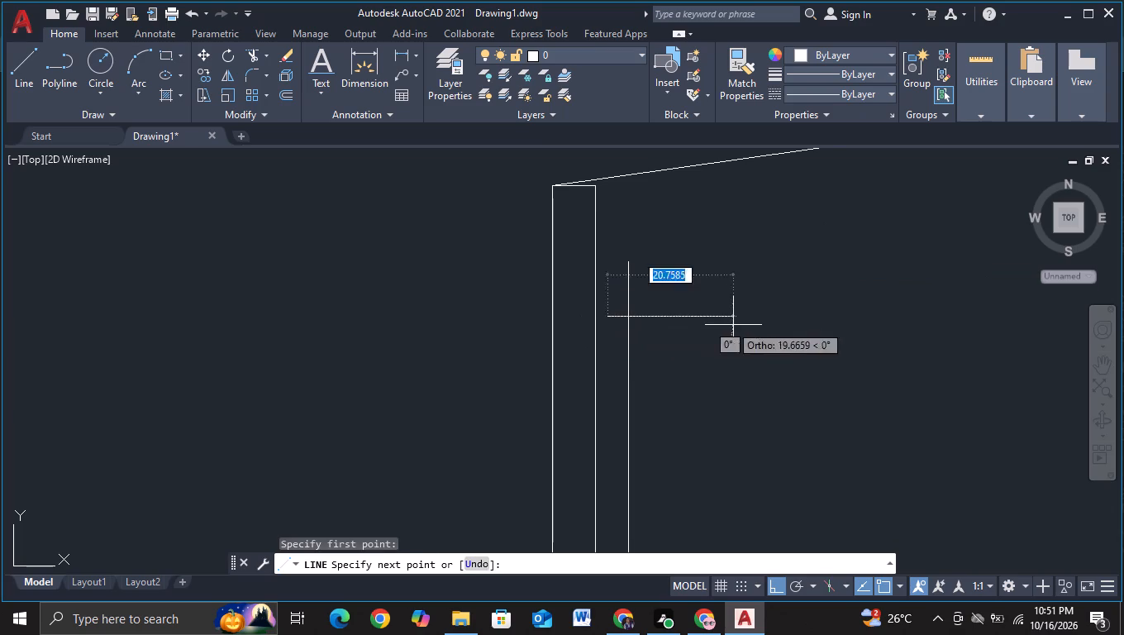
left_click(733, 325)
key("Escape")
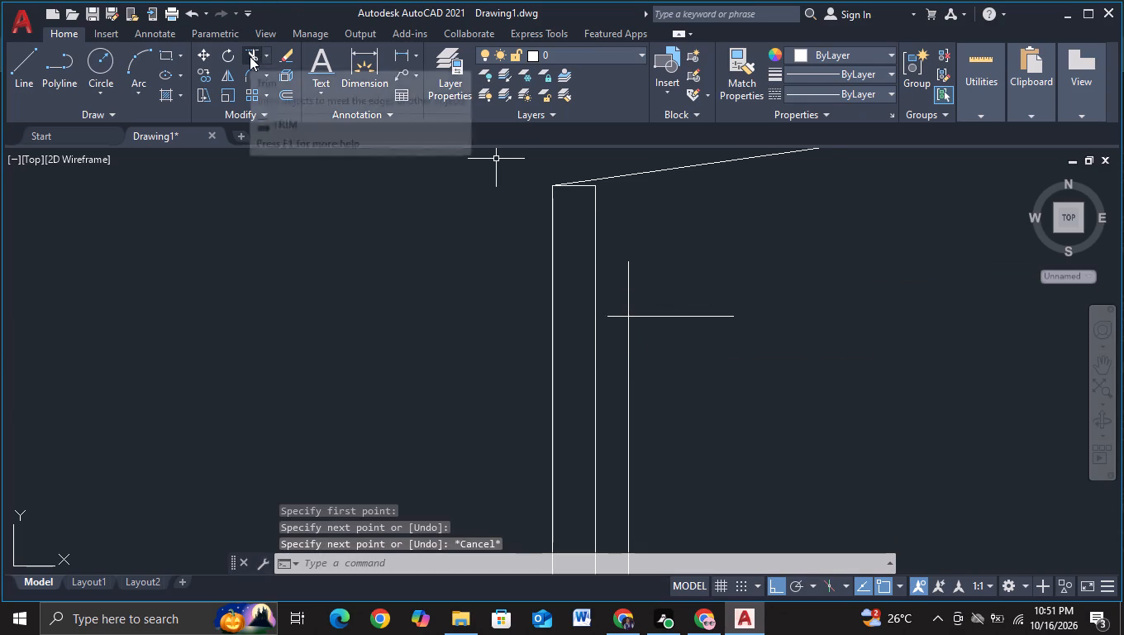
Trim the vertical line above the short horizontal line, together with the short line's projecting ends.
left_click(250, 56)
left_click_drag(612, 330, 662, 345)
scroll(856, 322, "down", 3)
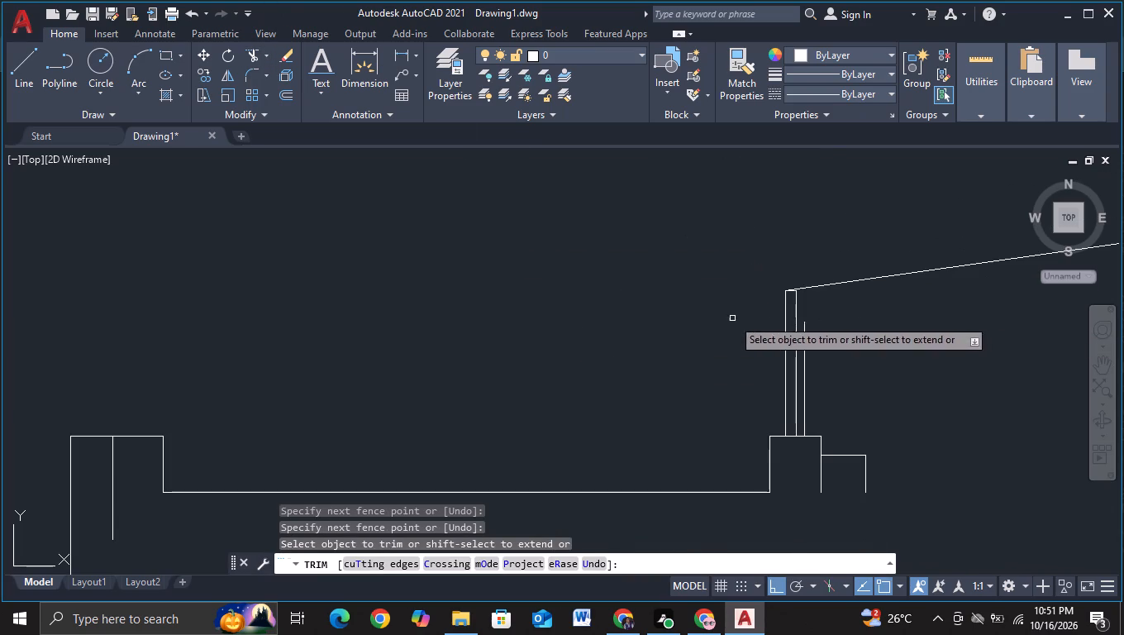
Draw a sloping line about 860 units long from the upper box's slab underside at its outer edge to the shortened vertical line's top.
left_click(17, 94)
middle_click_drag(890, 384, 236, 347)
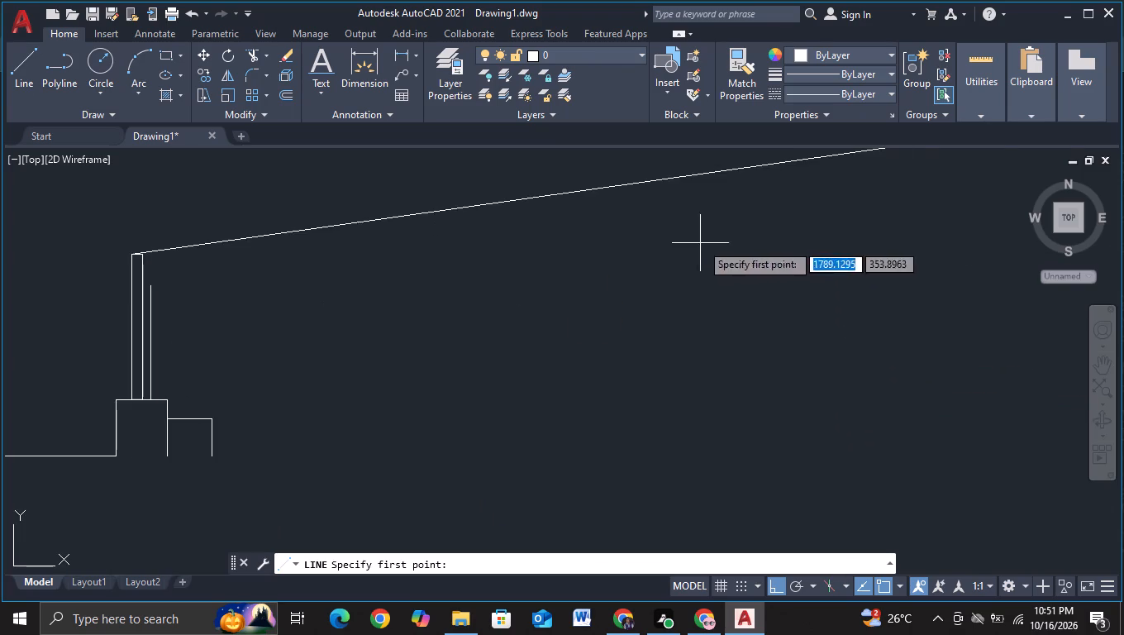
middle_click_drag(702, 244, 221, 283)
scroll(904, 292, "down", 1)
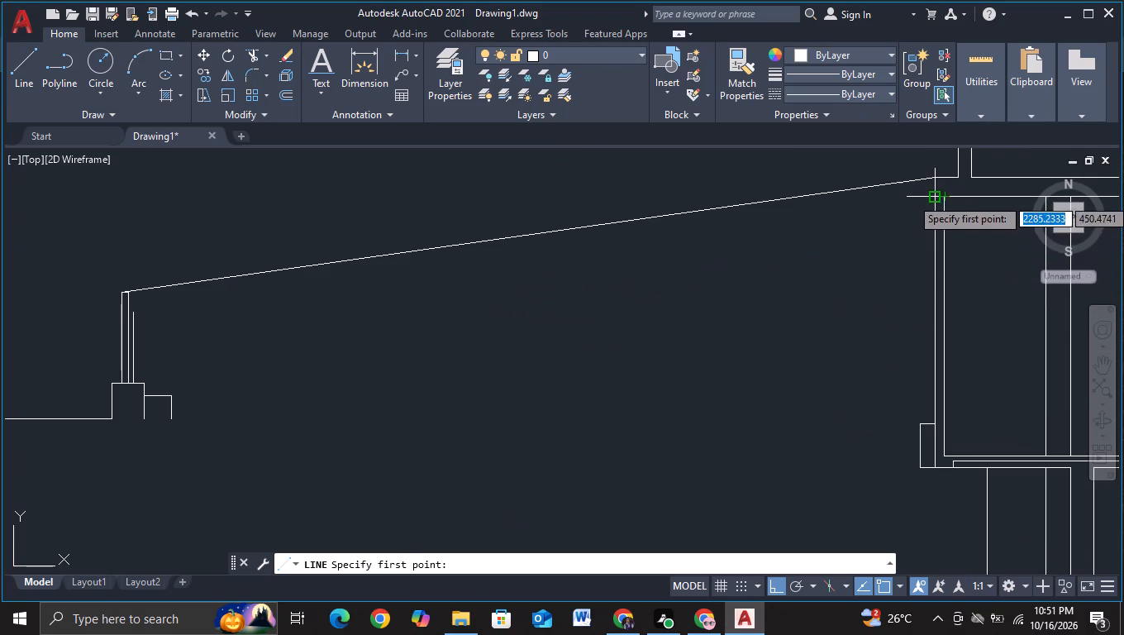
left_click(934, 198)
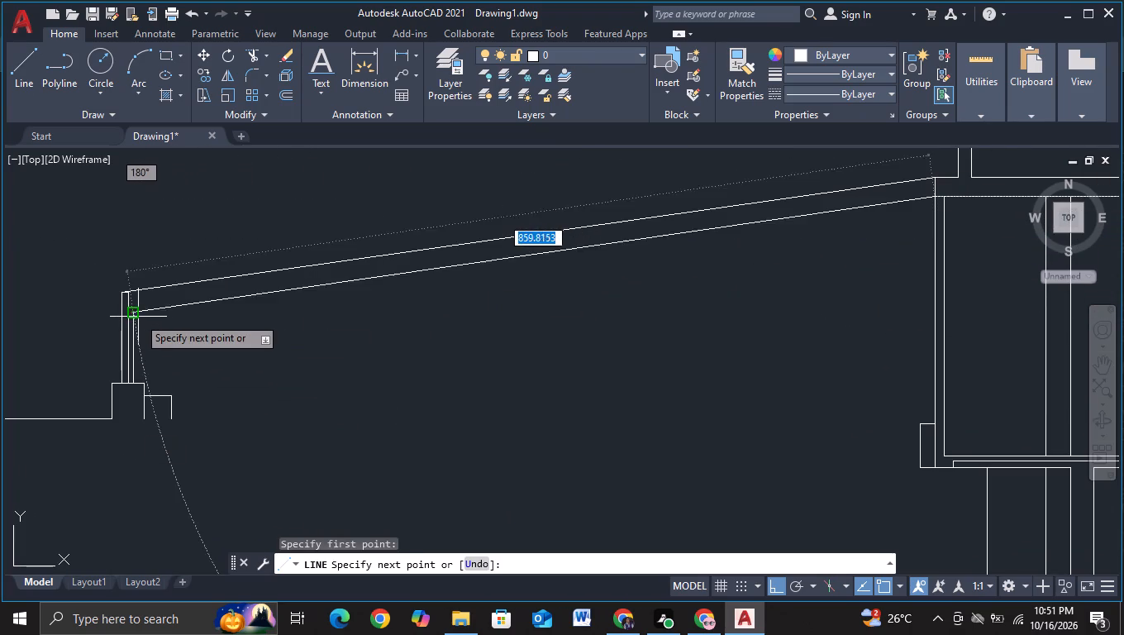
left_click(138, 317)
key("Escape")
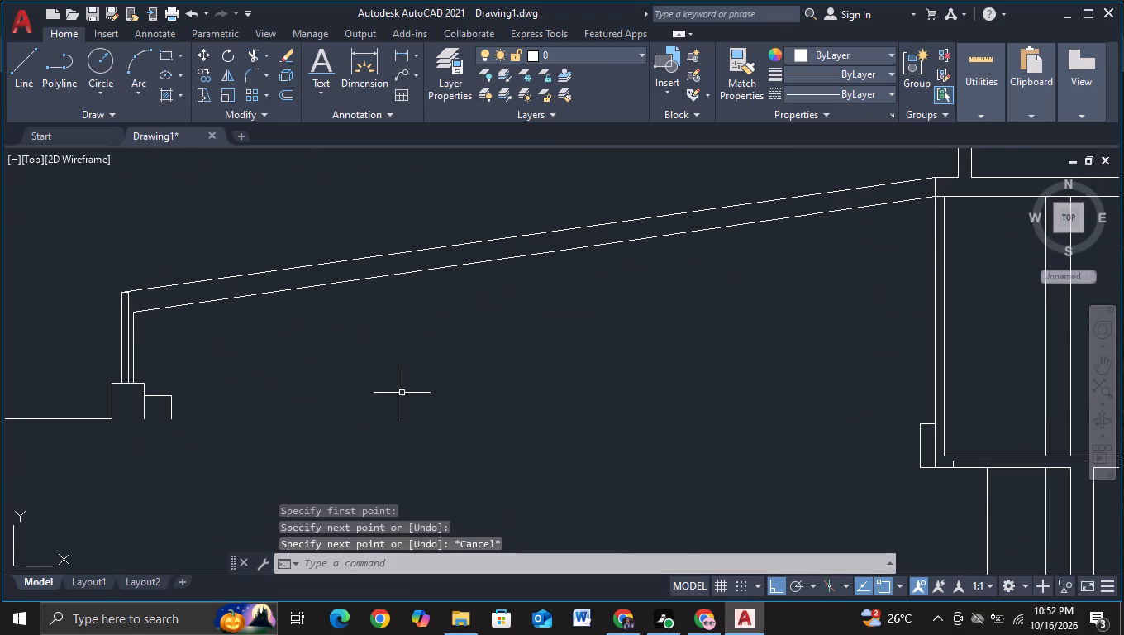
Draw a short horizontal line across the upper box's outer edge, midway between its two slab lines.
scroll(412, 394, "down", 2)
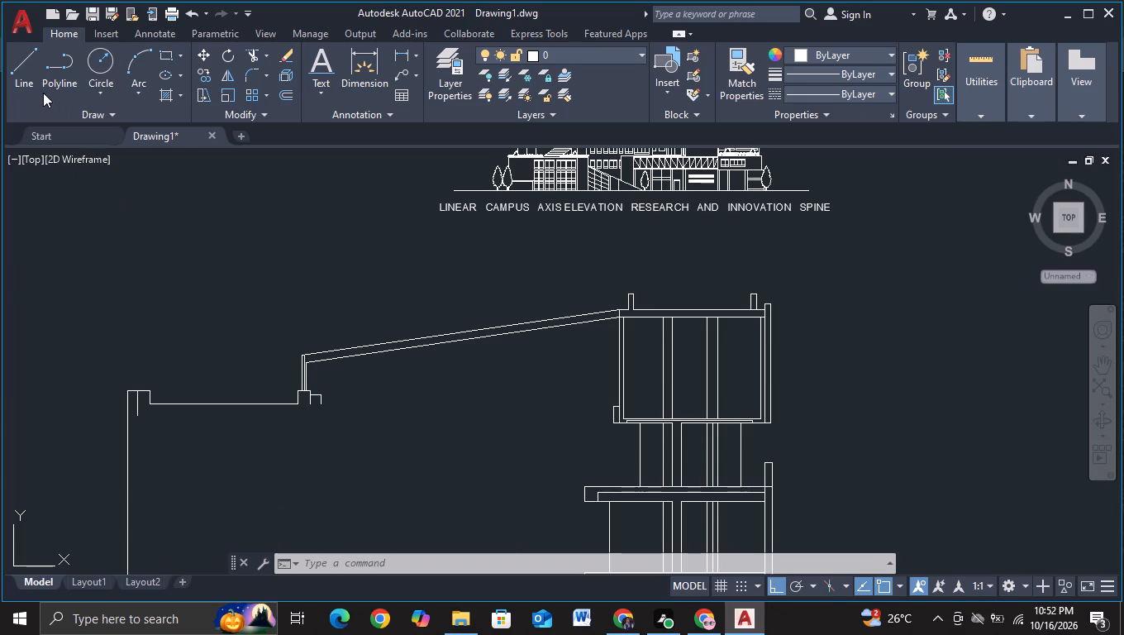
left_click(9, 88)
scroll(460, 181, "up", 2)
middle_click_drag(604, 434, 605, 434)
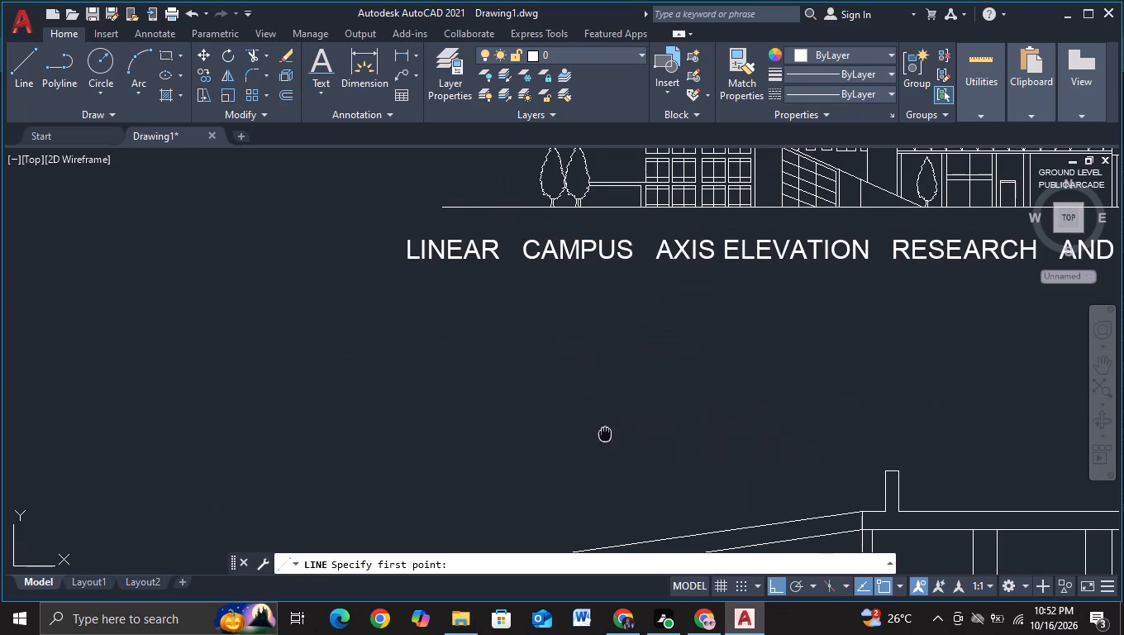
middle_click_drag(605, 434, 350, 281)
scroll(534, 365, "up", 2)
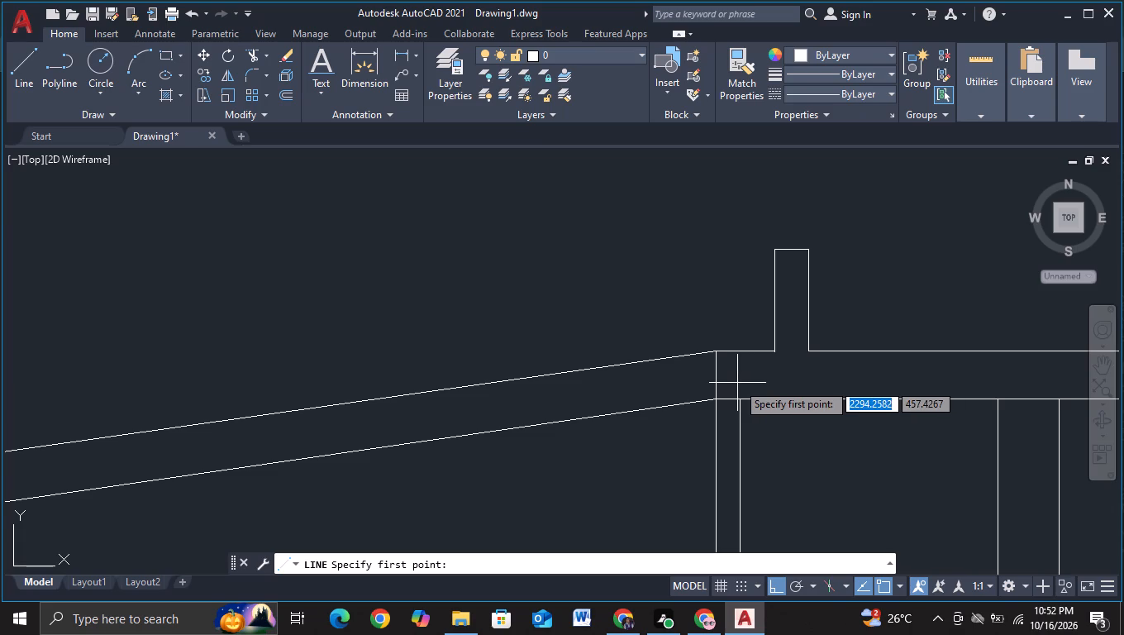
left_click(737, 375)
left_click(683, 383)
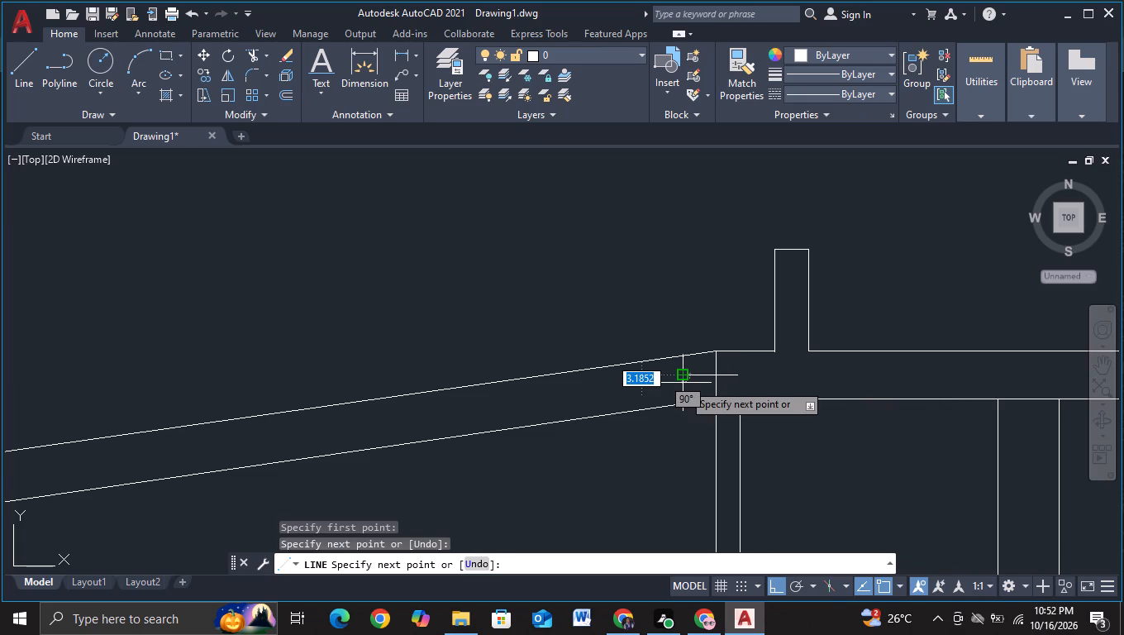
key("Escape")
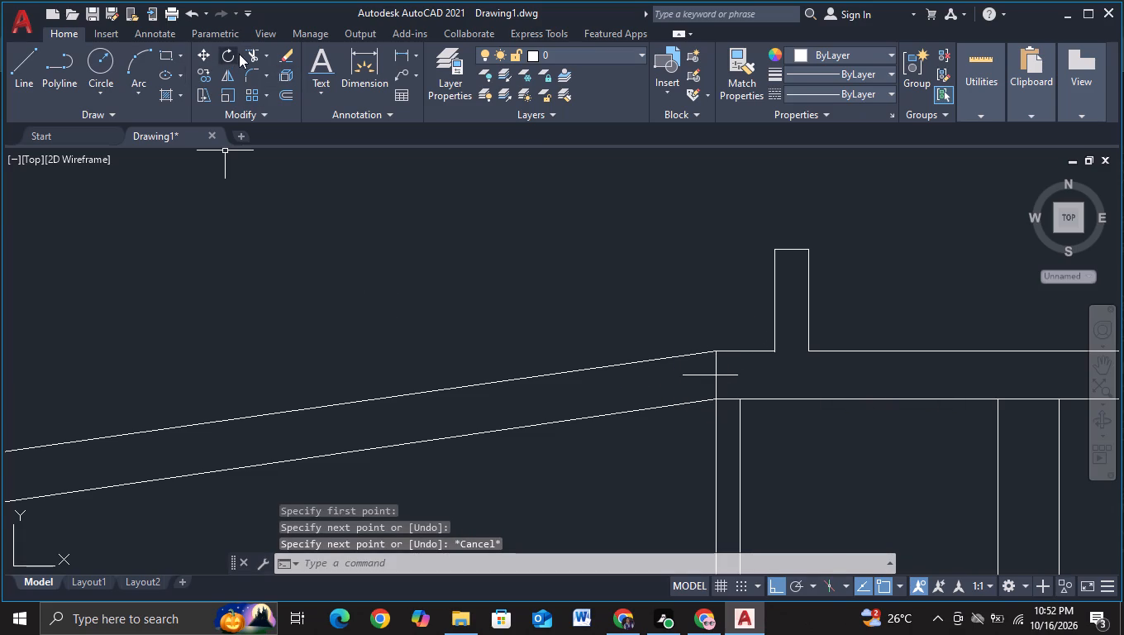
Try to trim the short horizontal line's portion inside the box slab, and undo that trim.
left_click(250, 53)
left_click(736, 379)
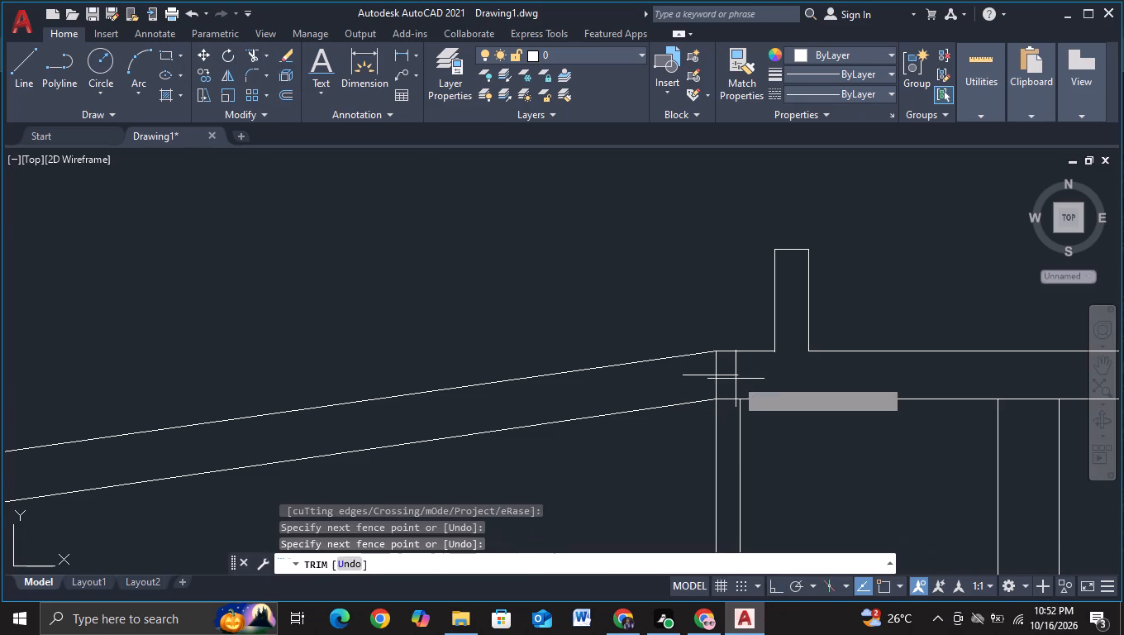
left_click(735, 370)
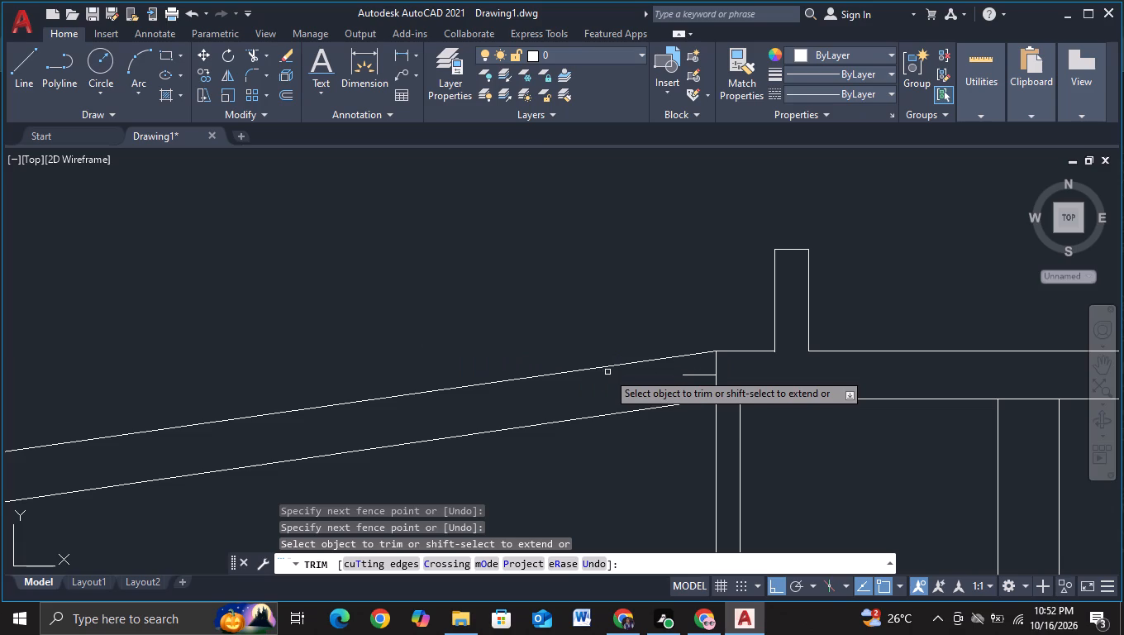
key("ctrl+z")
Trim the portion of the short horizontal line that projects outside the box's outer edge.
left_click_drag(695, 366, 696, 391)
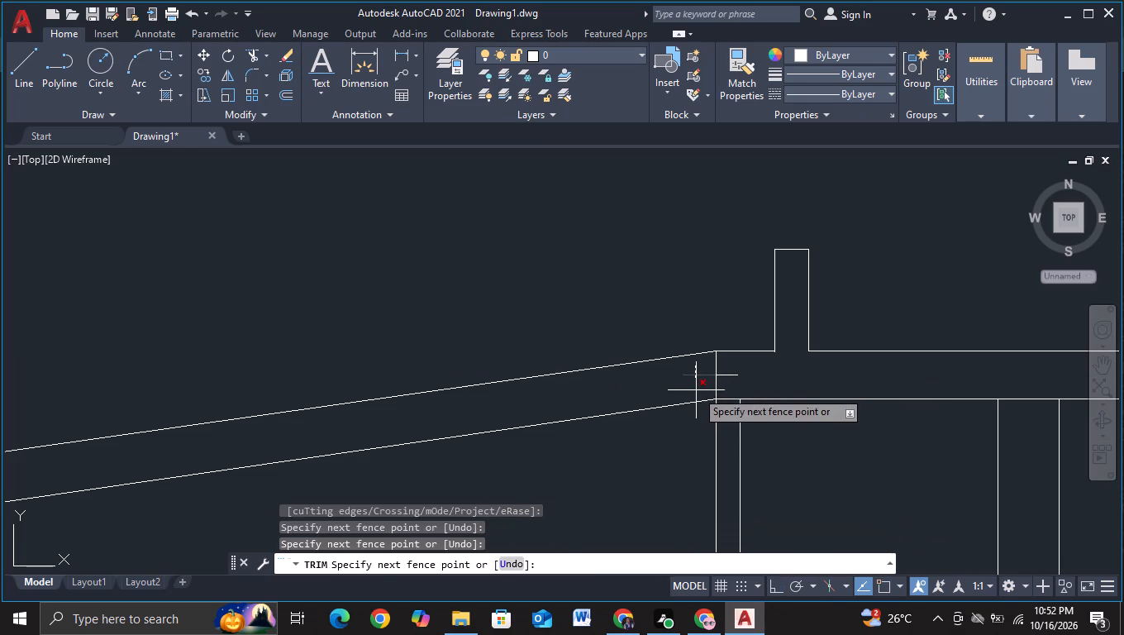
left_click(696, 390)
key("Escape")
Draw a sloping line about 910 units long between the two roof lines, from the short line at the box edge past the narrow post.
left_click(24, 79)
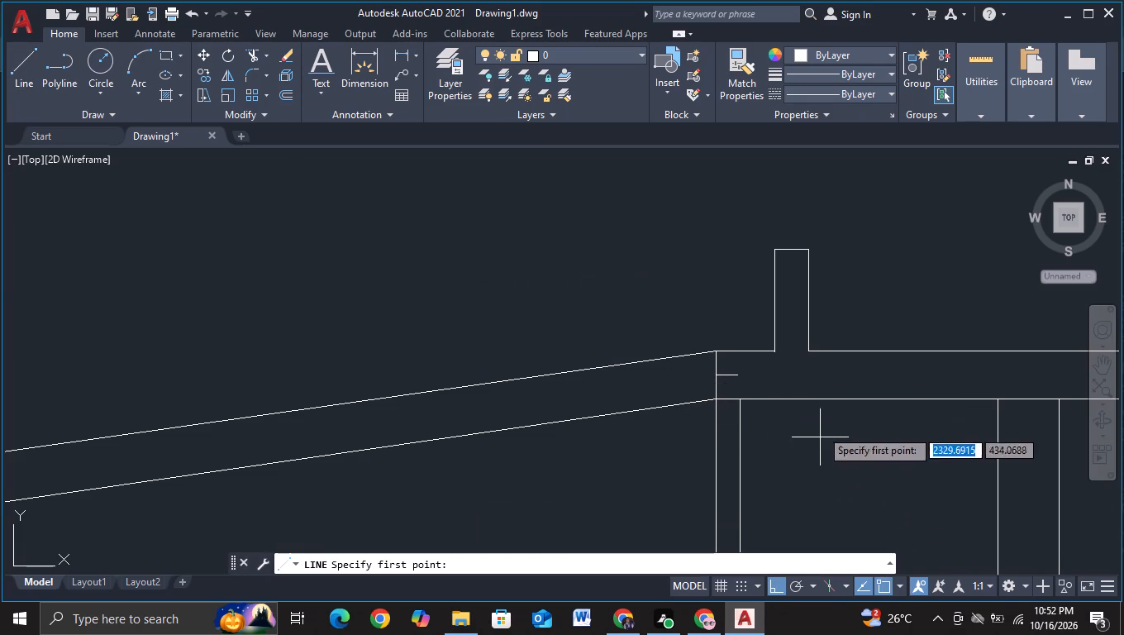
left_click(720, 375)
scroll(559, 418, "down", 1)
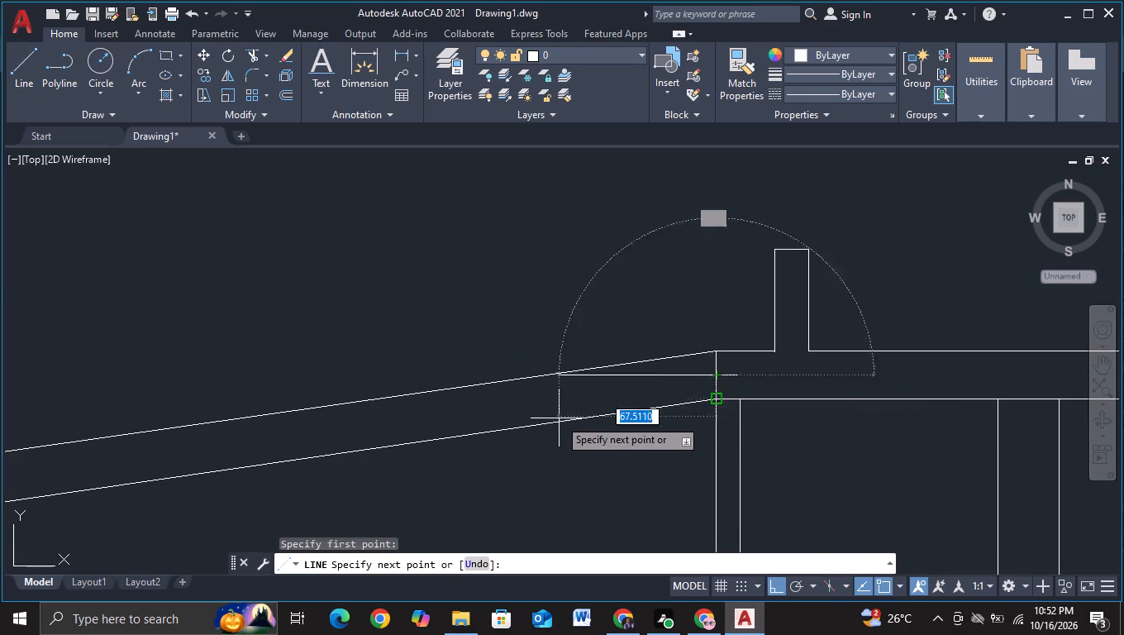
scroll(559, 418, "down", 2)
middle_click_drag(483, 460, 832, 351)
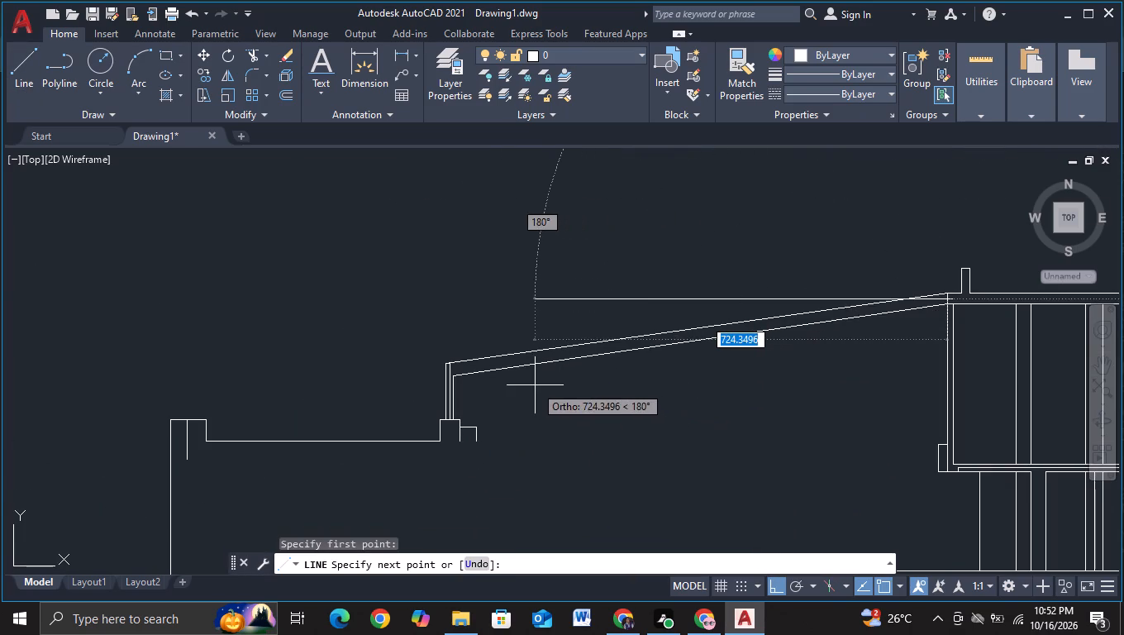
key("F8")
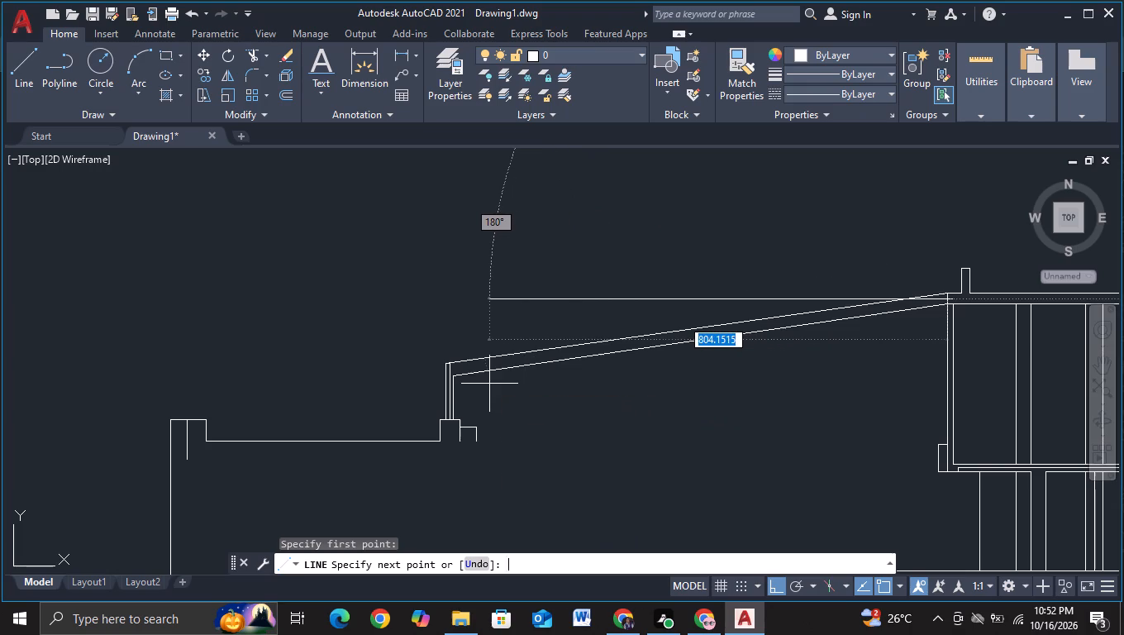
scroll(459, 368, "up", 3)
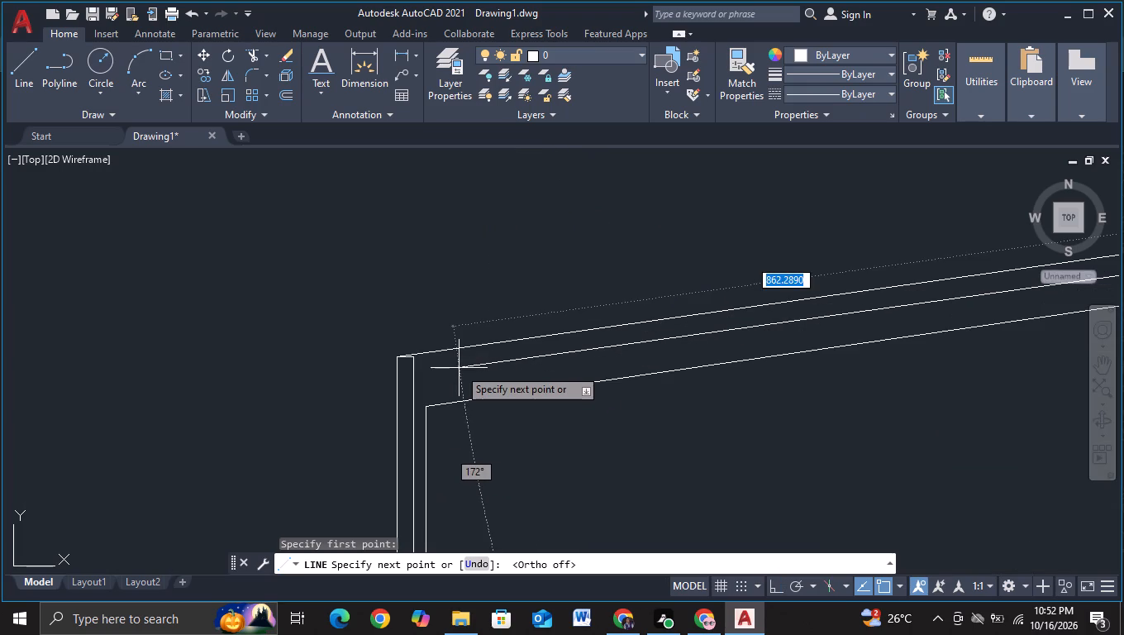
left_click(350, 389)
key("Escape")
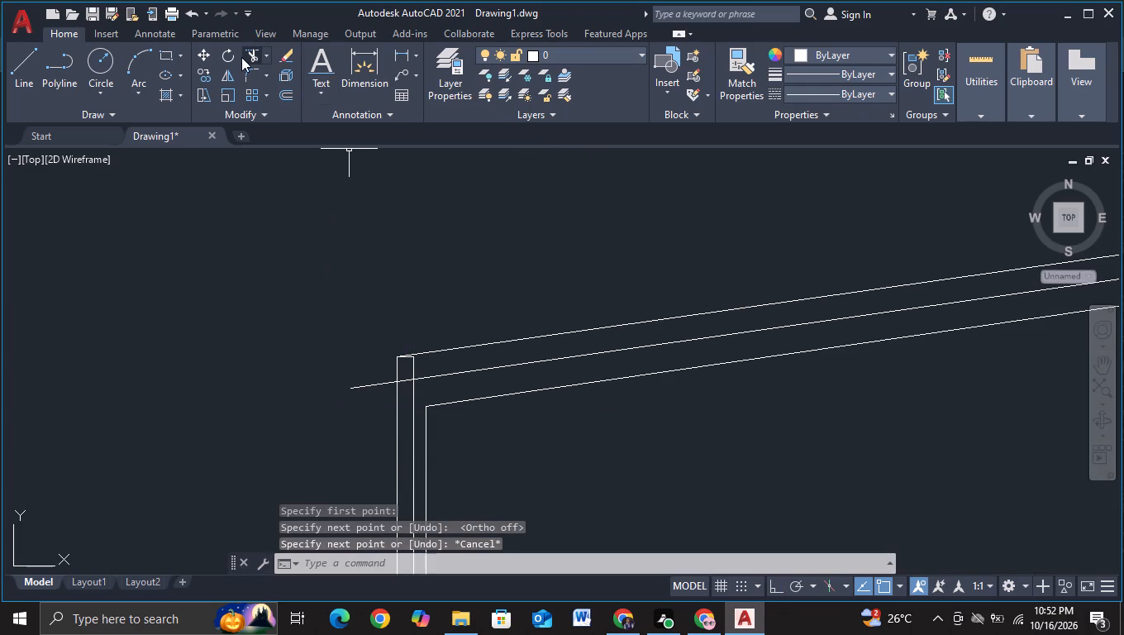
Trim the middle roof line where it extends beyond and across the narrow post.
left_click(254, 51)
left_click_drag(373, 418, 364, 318)
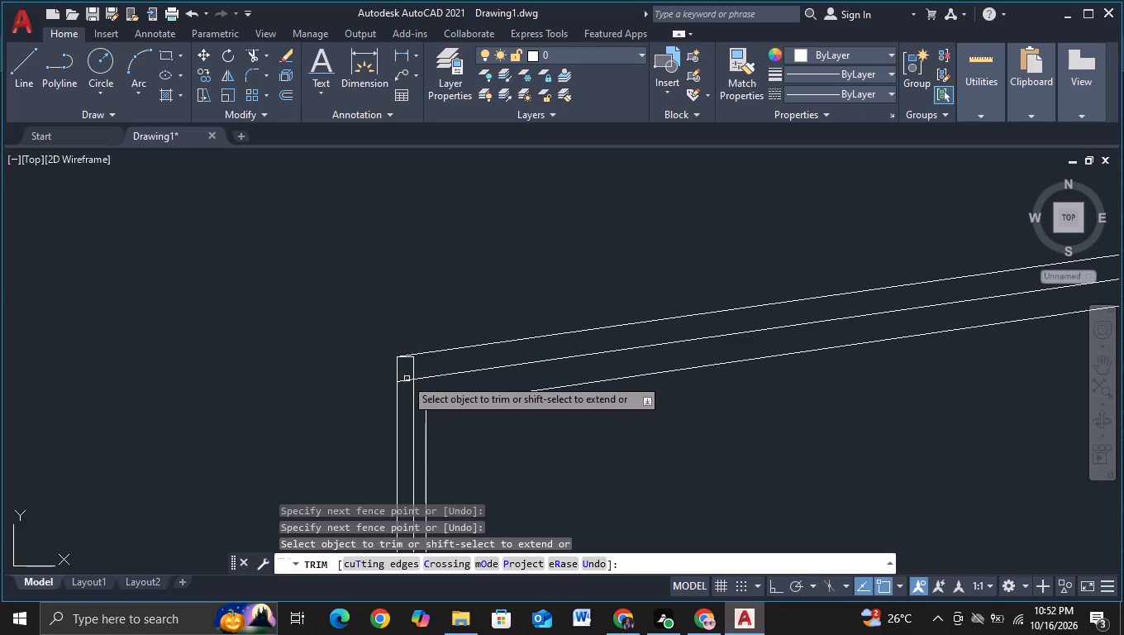
left_click(403, 383)
scroll(464, 411, "down", 2)
scroll(716, 458, "down", 2)
middle_click_drag(800, 466, 504, 418)
scroll(503, 416, "down", 1)
middle_click_drag(508, 421, 514, 345)
middle_click_drag(514, 364, 527, 330)
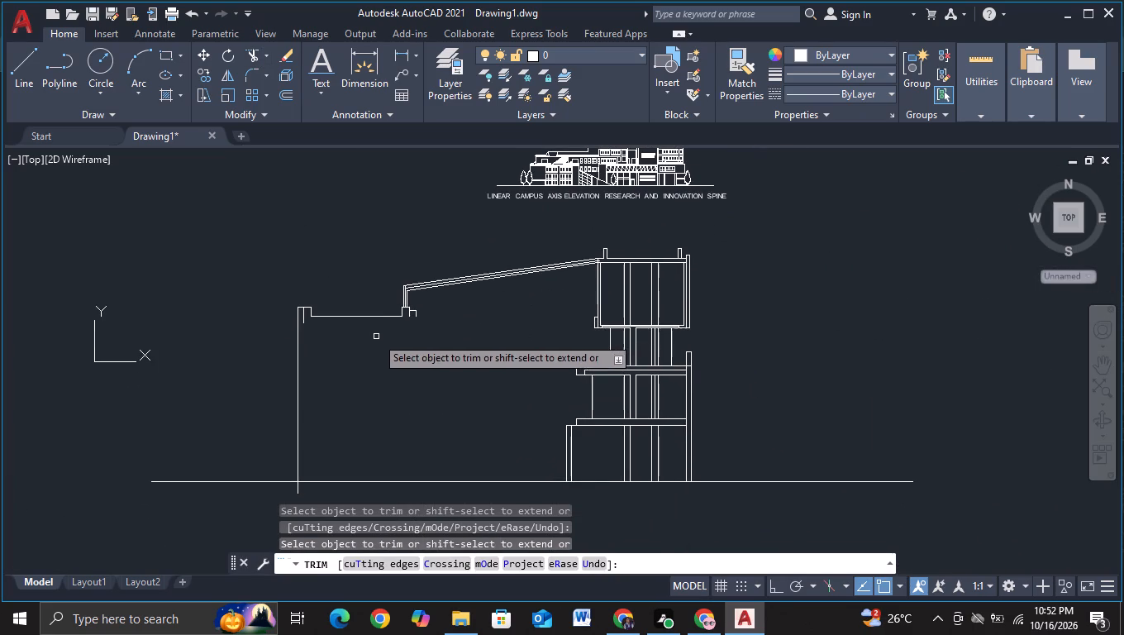
key("Escape")
Draw a slanted line about 290 units long from the upper box's corner under the roof, descending away from the box.
left_click(17, 71)
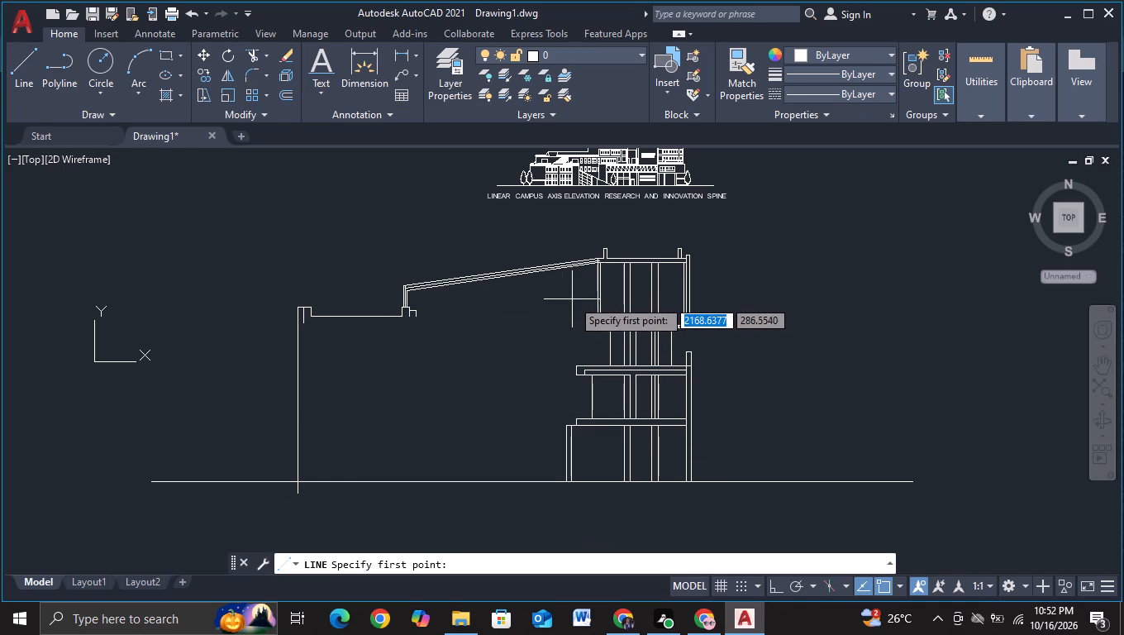
left_click(598, 265)
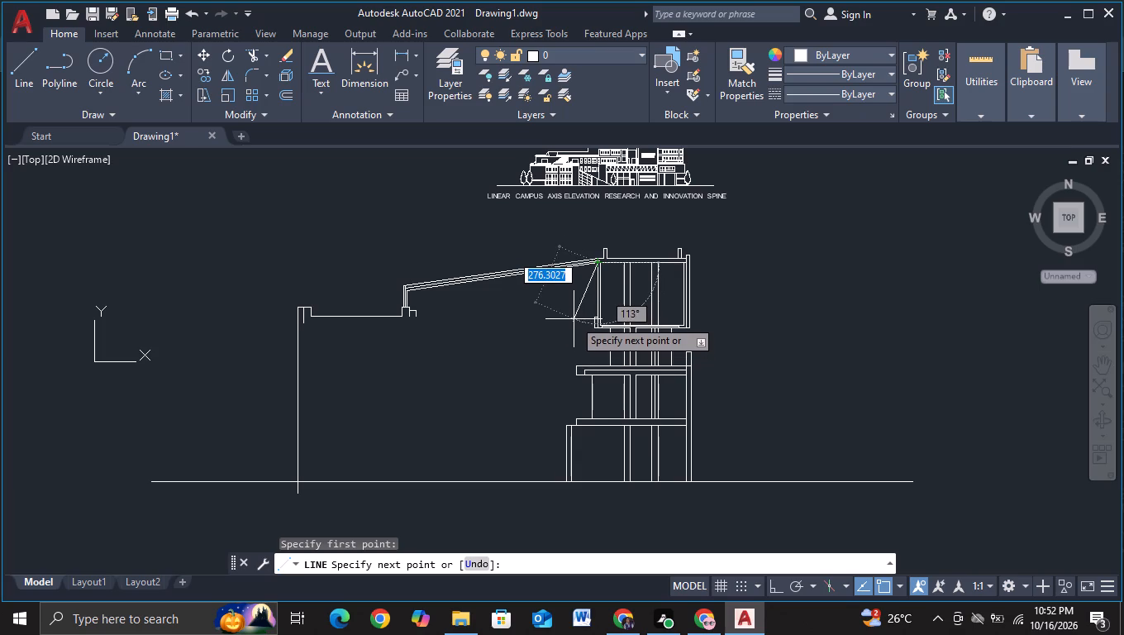
left_click(574, 323)
key("Escape")
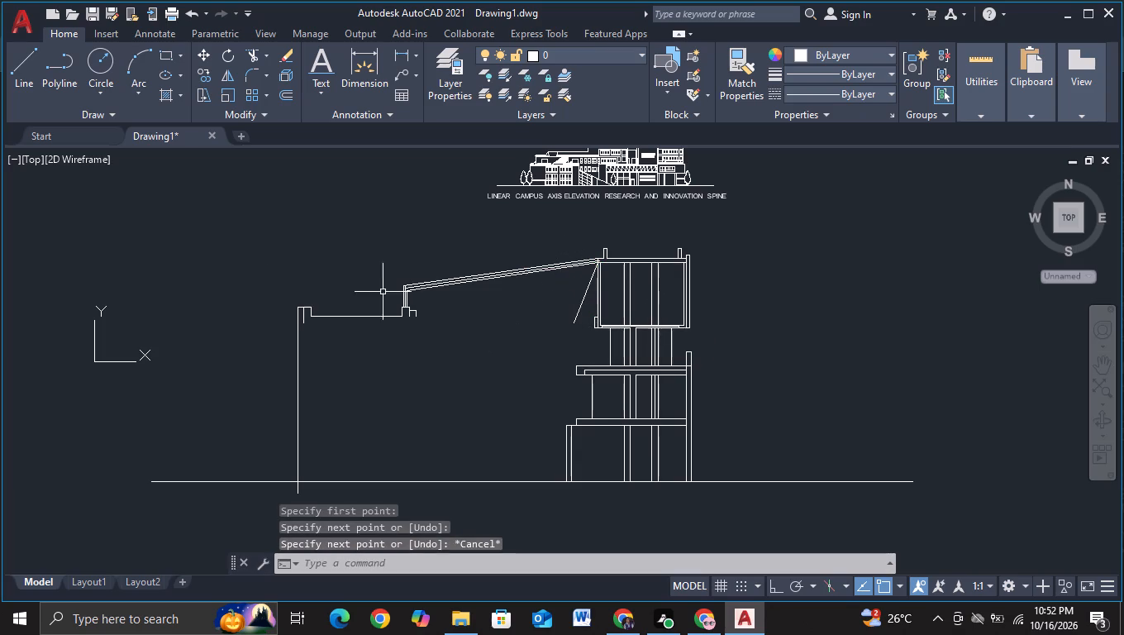
Draw an upright rectangle about 87 by 257 units with straight lines, under the sloping roof beside the narrow post.
left_click(11, 87)
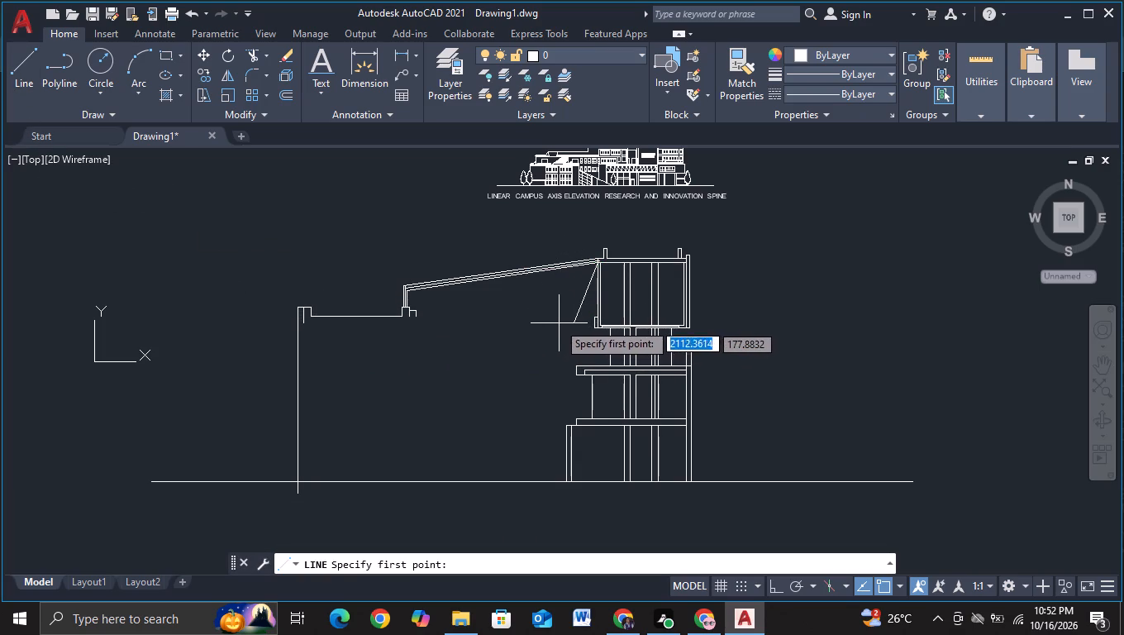
scroll(449, 332, "up", 1)
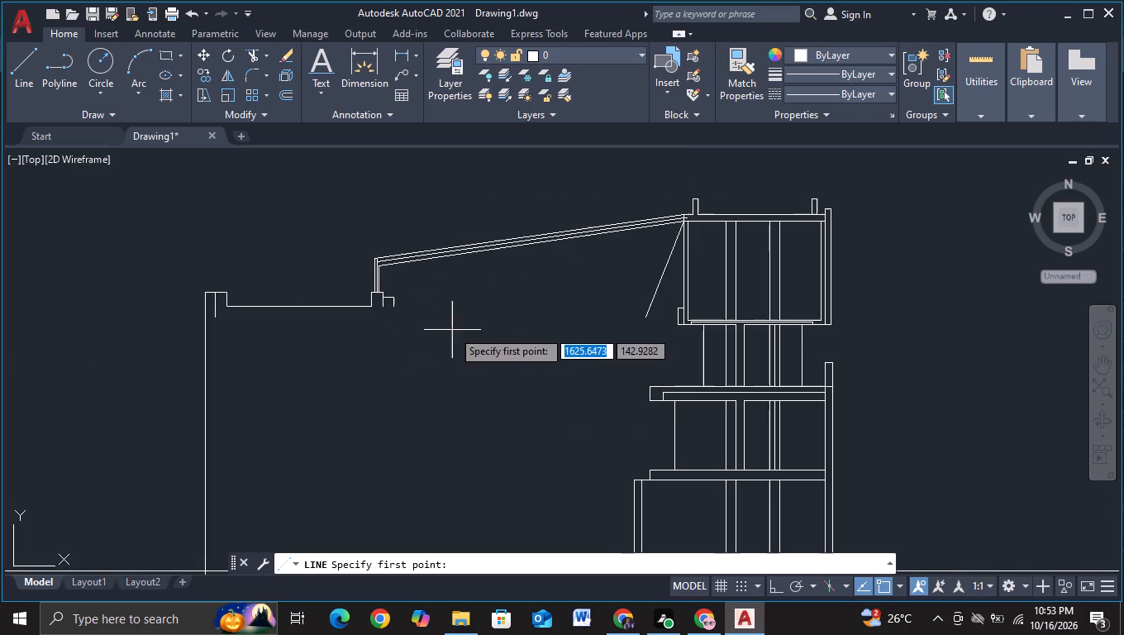
left_click(419, 286)
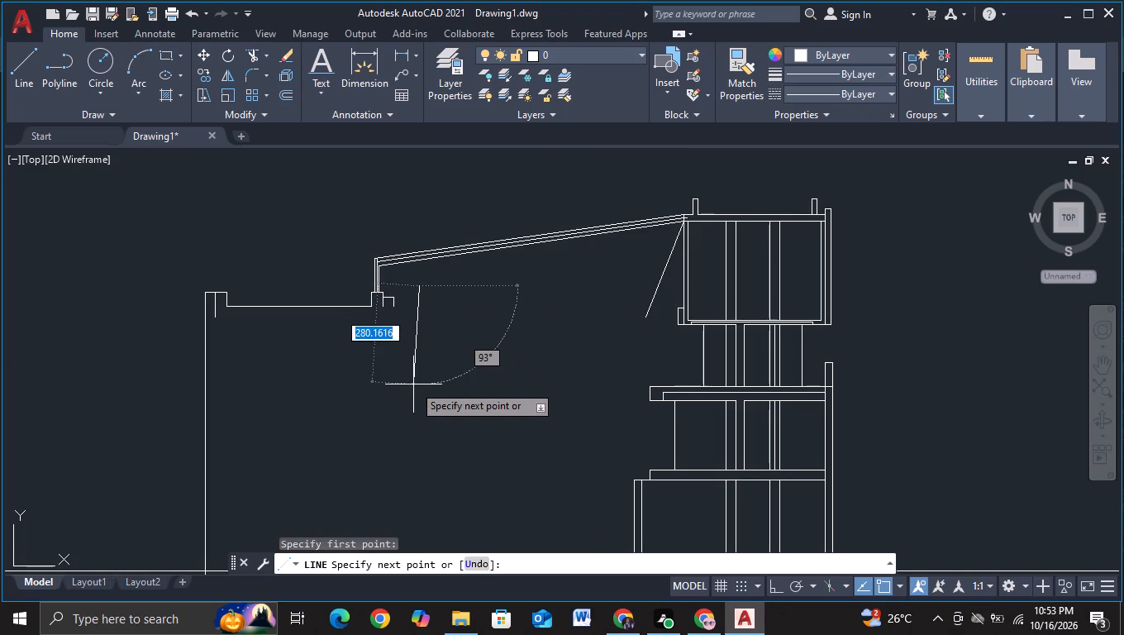
key("F8")
left_click(413, 384)
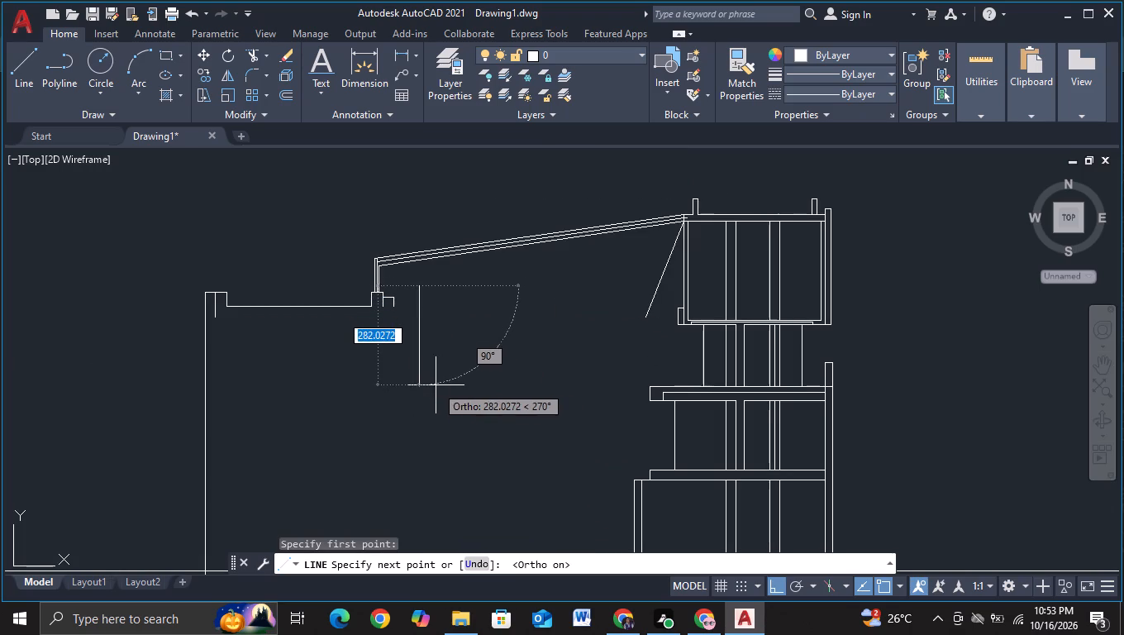
scroll(434, 385, "up", 2)
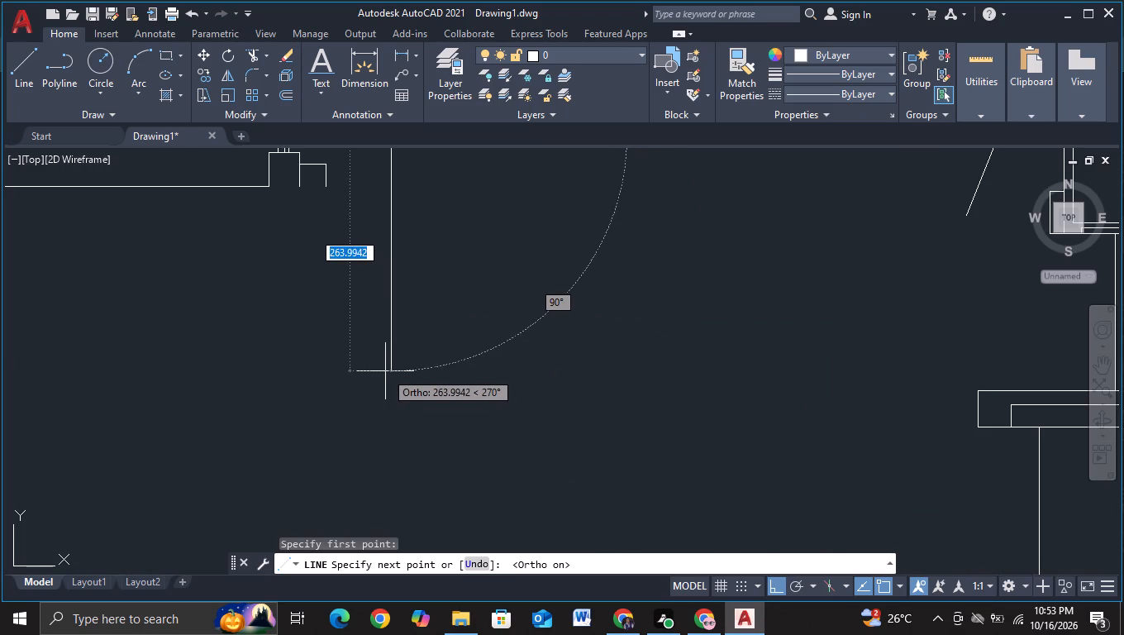
key("F3")
left_click(391, 365)
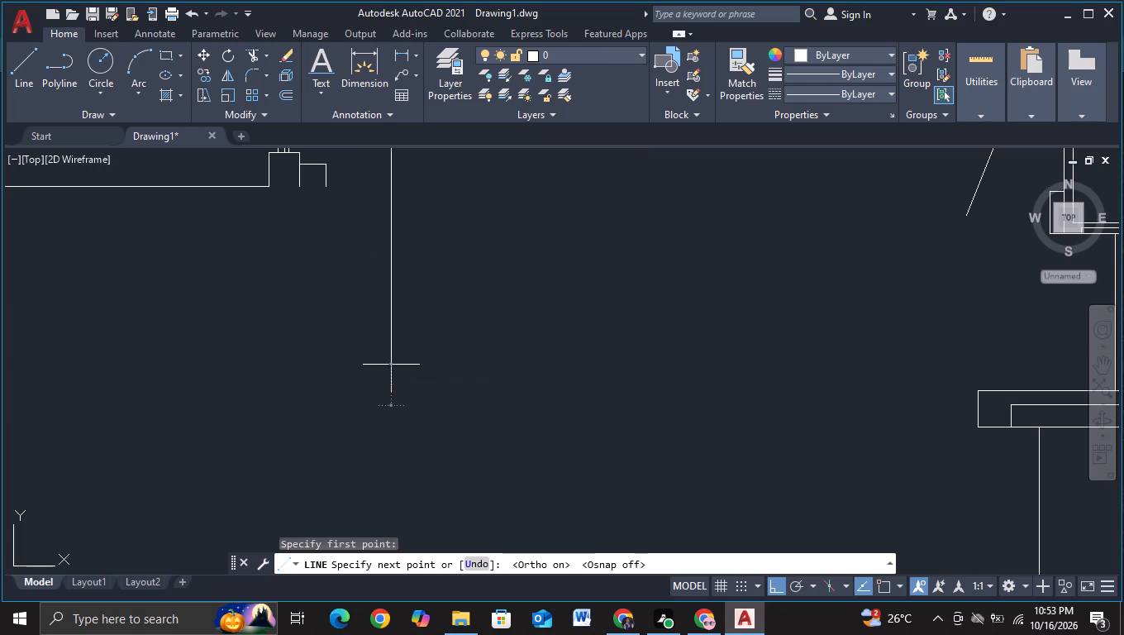
scroll(499, 370, "down", 2)
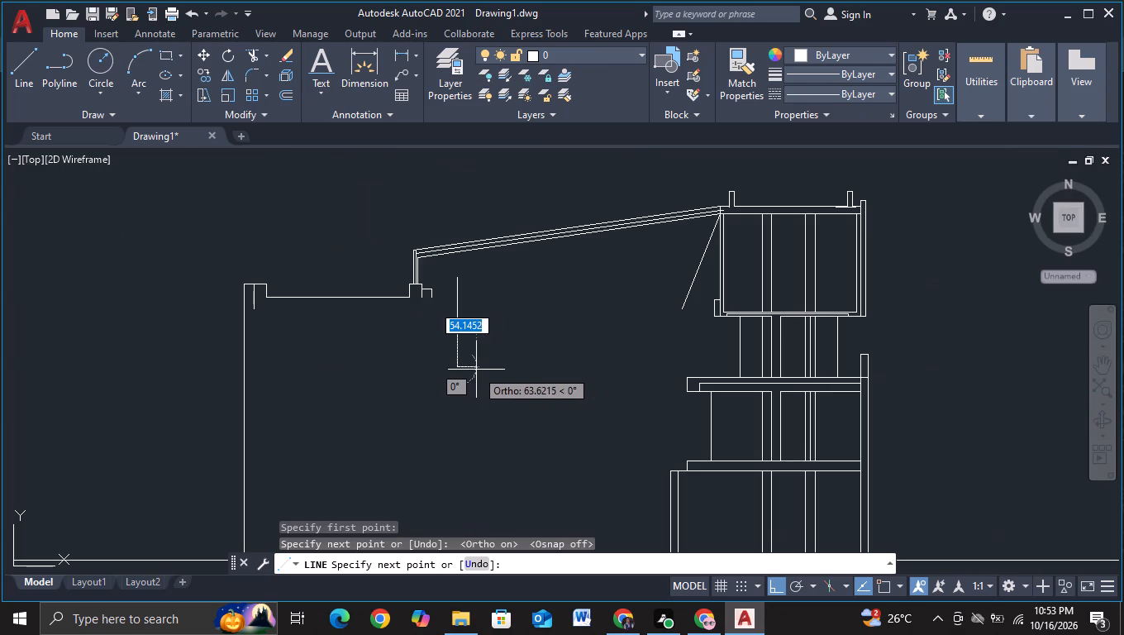
left_click(488, 368)
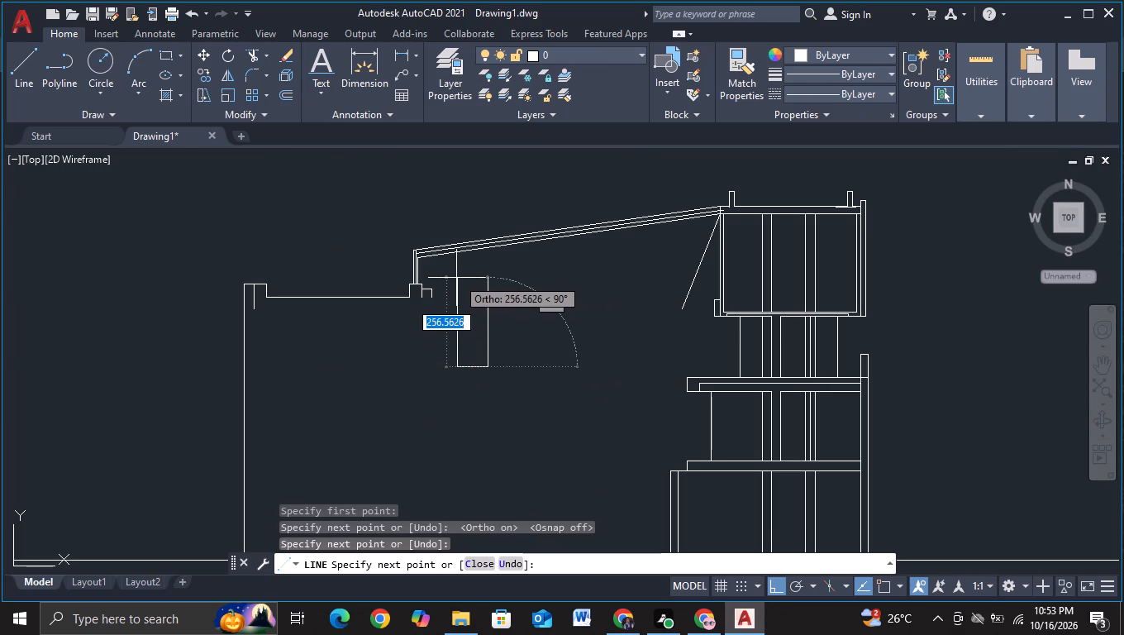
key("F3")
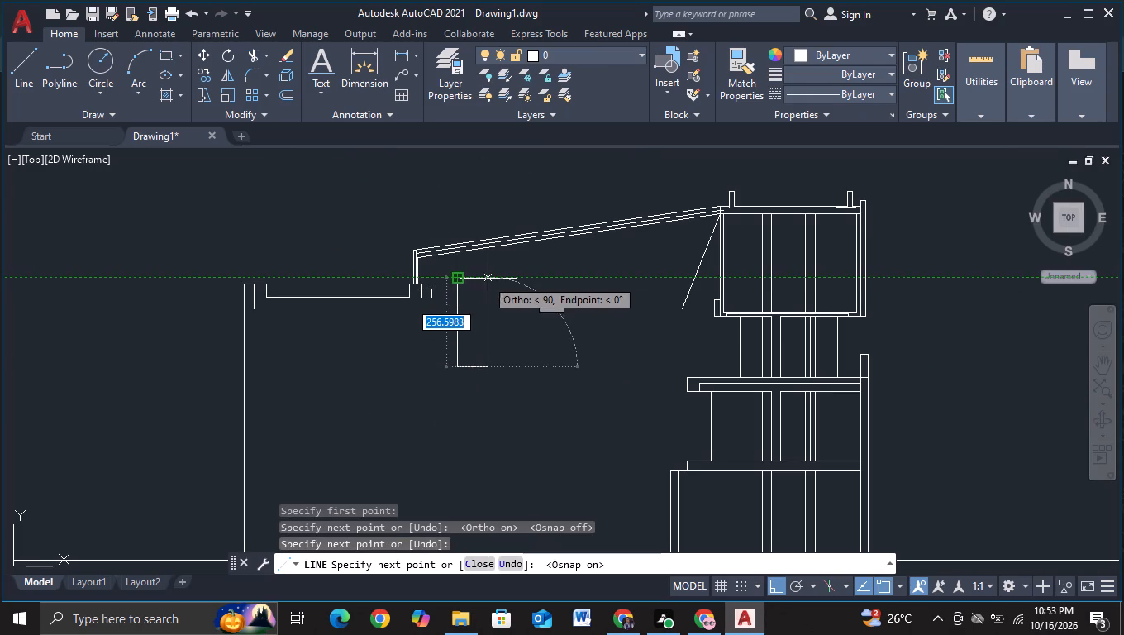
left_click(488, 279)
left_click(460, 279)
key("Escape")
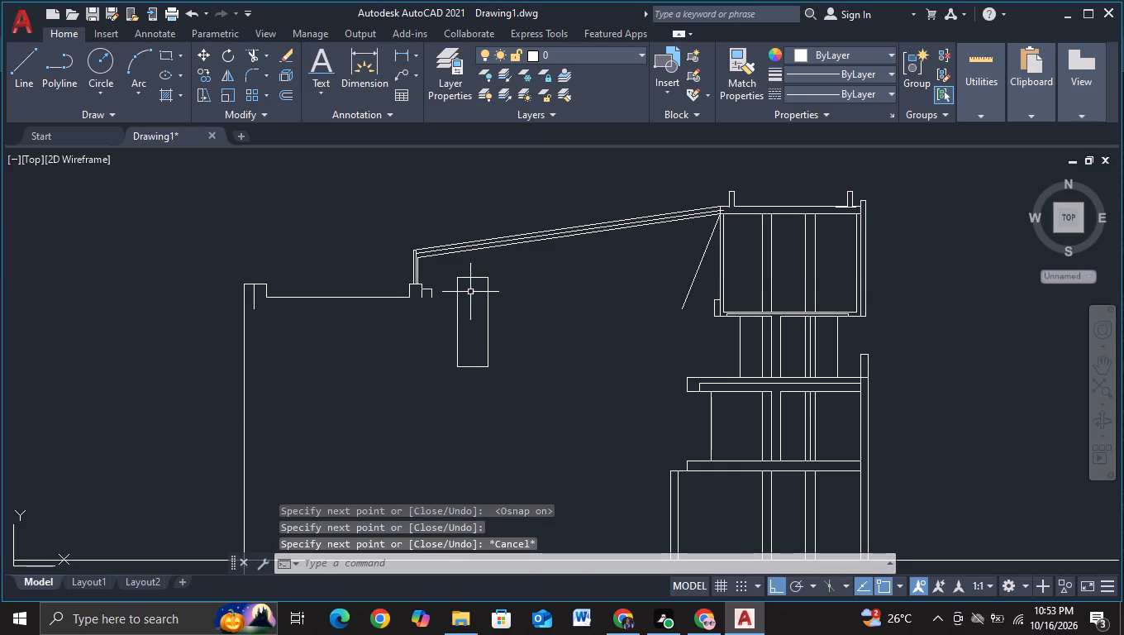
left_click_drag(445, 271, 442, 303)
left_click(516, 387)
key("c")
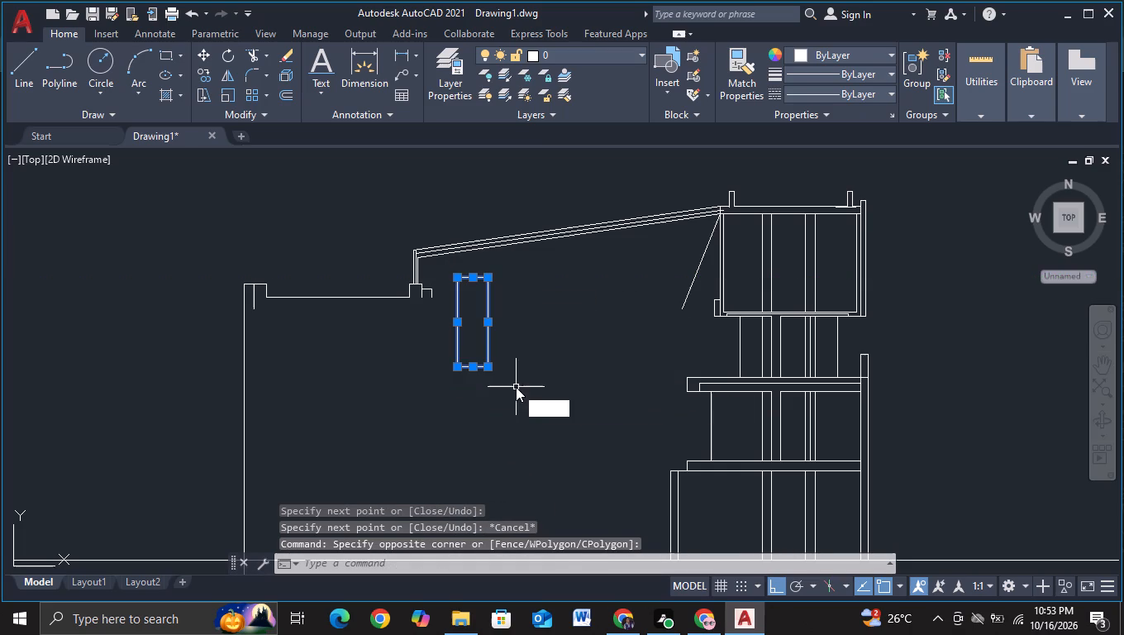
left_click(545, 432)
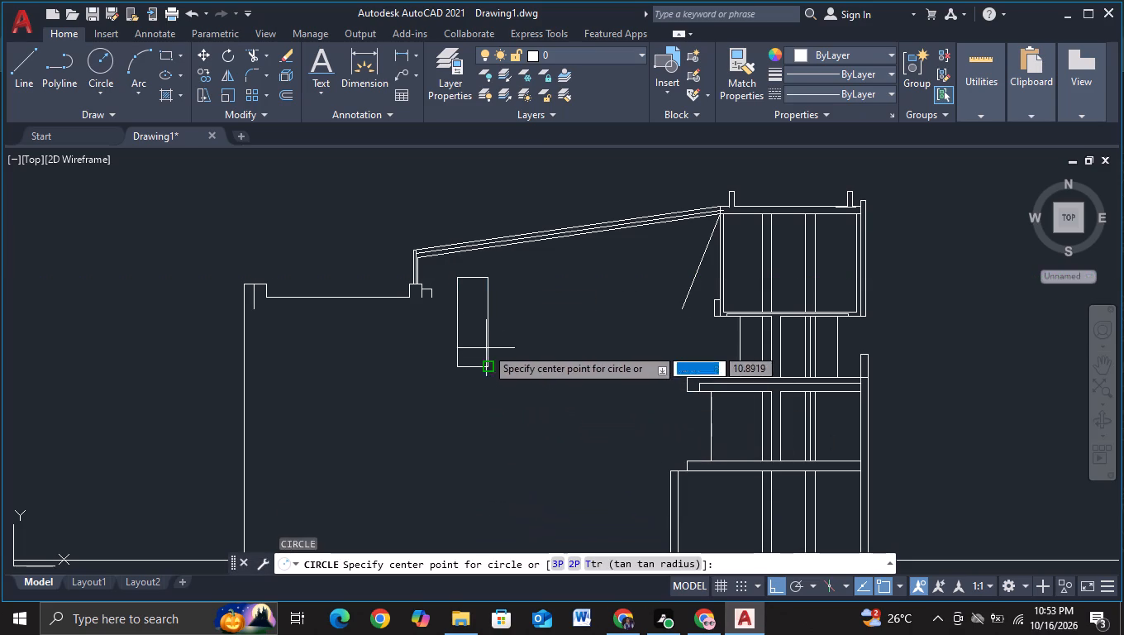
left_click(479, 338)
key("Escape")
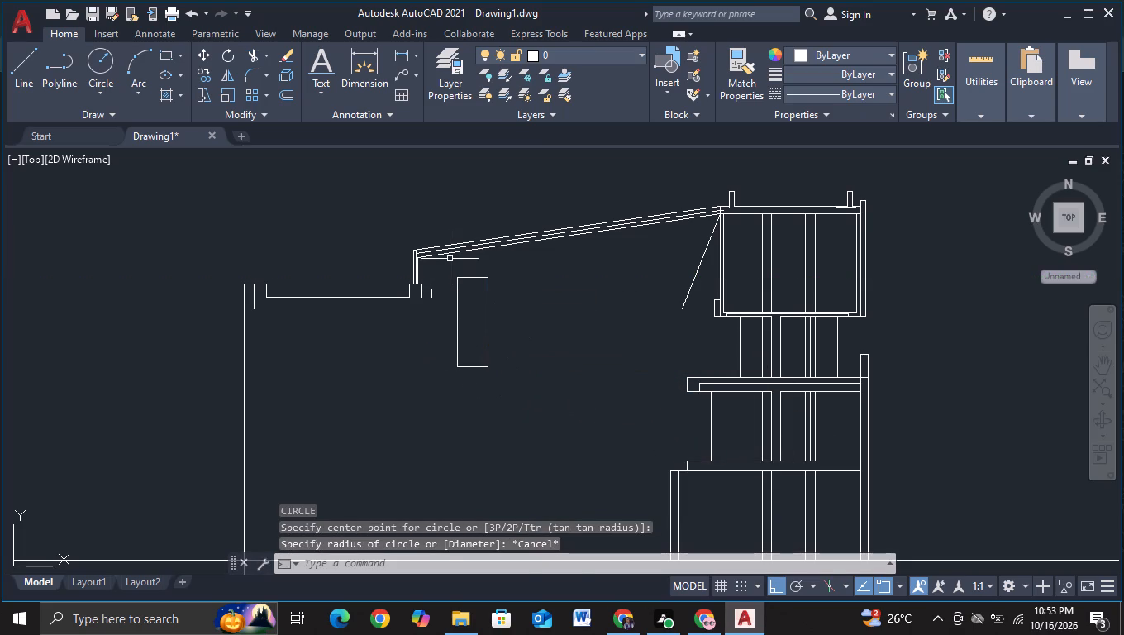
Copy the upright rectangle about 87 units sideways, so that the two rectangles share an edge.
left_click(445, 265)
left_click(496, 379)
key("c")
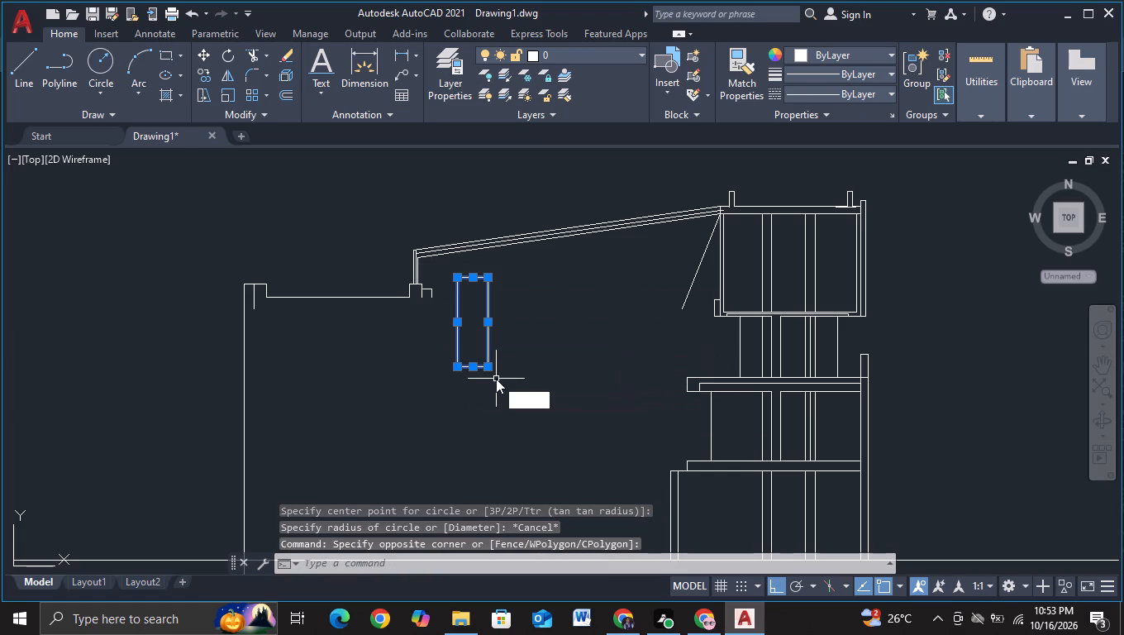
left_click(551, 436)
left_click(465, 318)
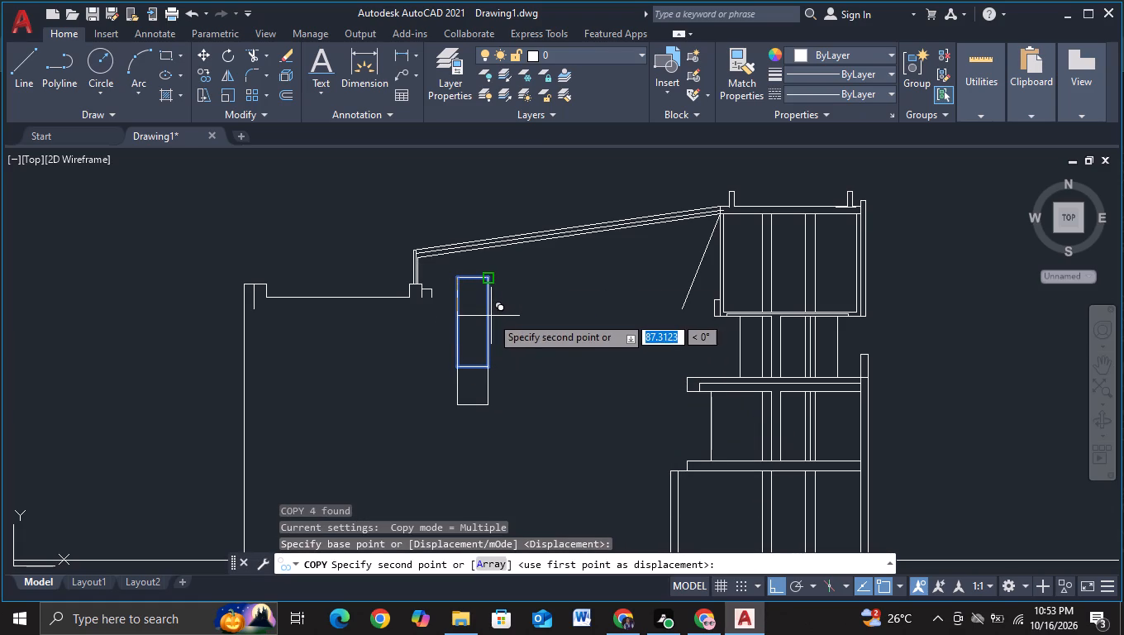
scroll(499, 313, "up", 2)
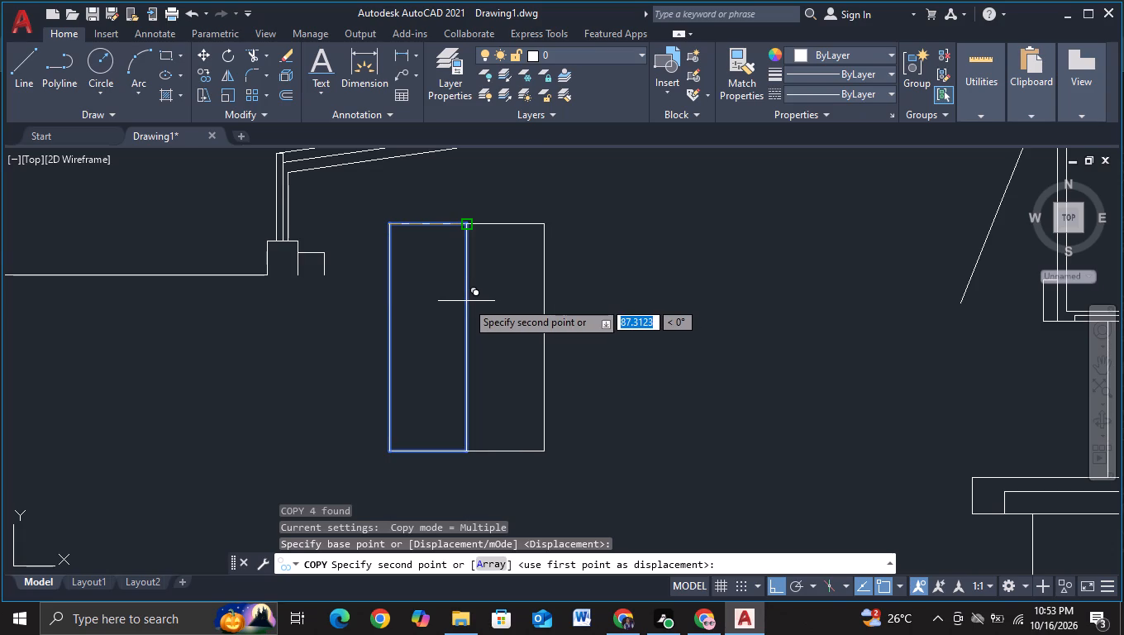
left_click(467, 234)
key("Escape")
Copy the pair of rectangles twice towards the stacked structure, the second copy about 350 units away, forming a continuous row of six panels.
left_click_drag(374, 204, 364, 239)
left_click(572, 491)
key("c")
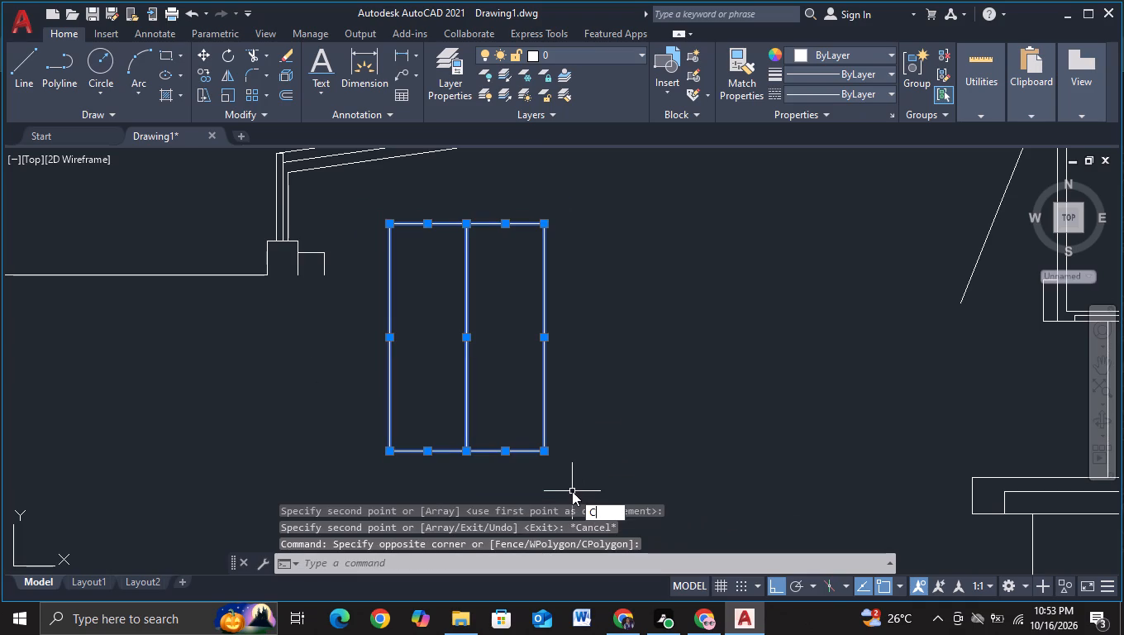
left_click(638, 543)
left_click(450, 380)
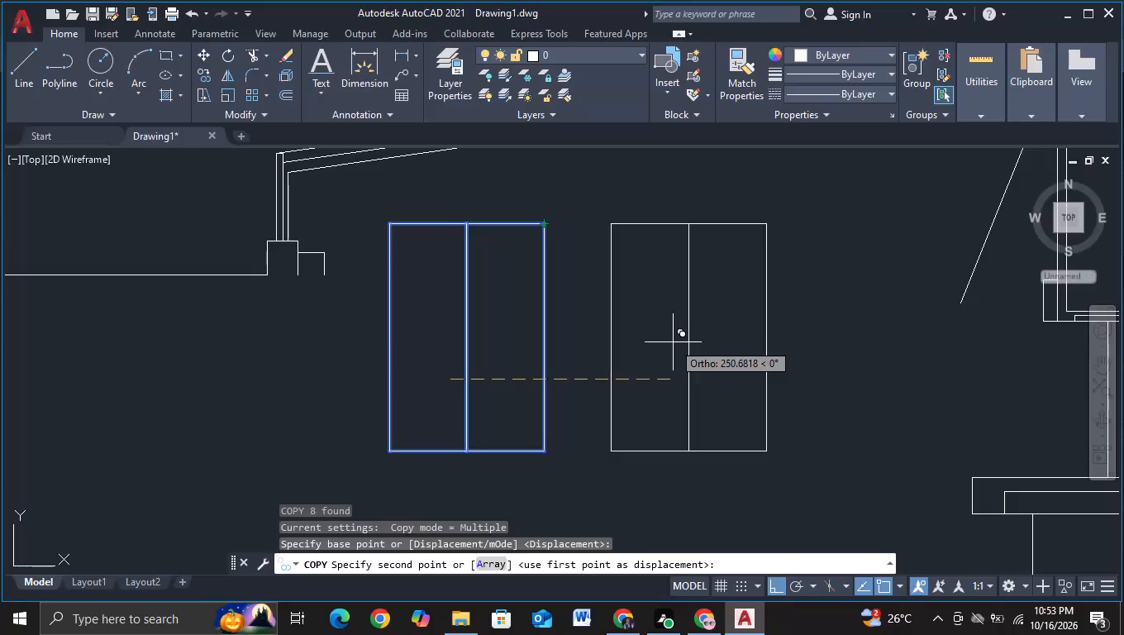
left_click(539, 229)
key("ctrl+z")
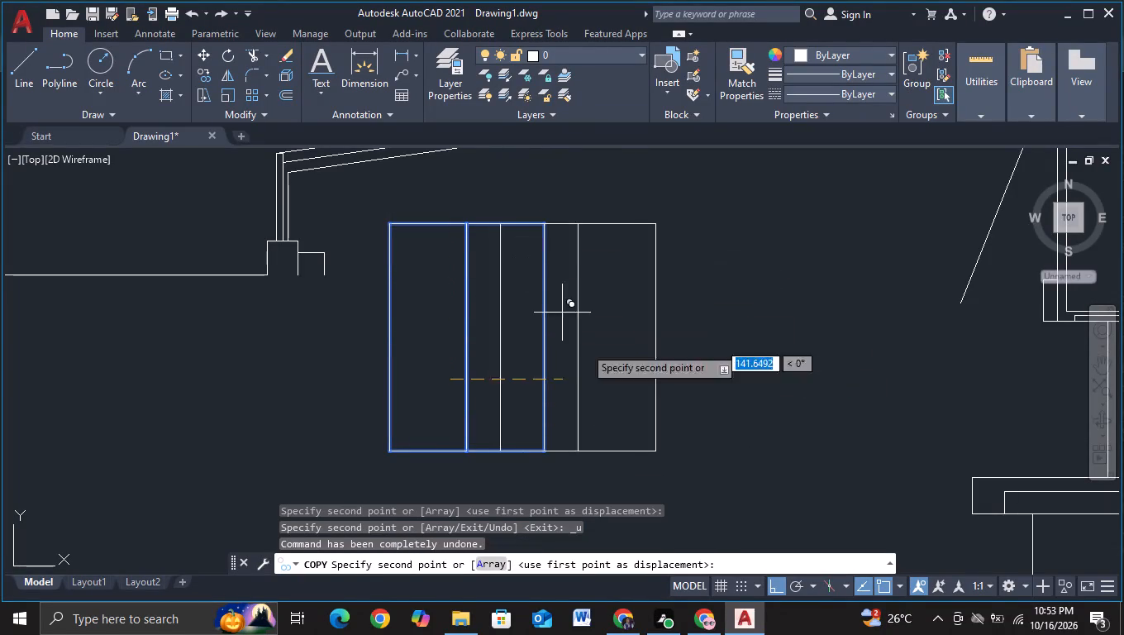
left_click(606, 350)
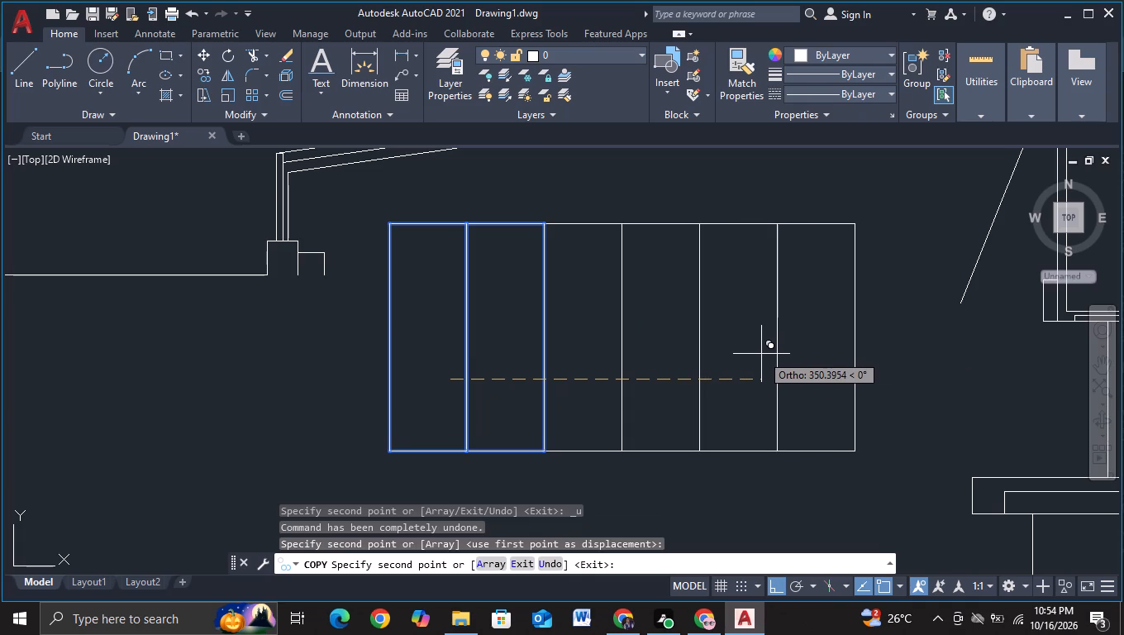
left_click(761, 354)
scroll(821, 359, "down", 1)
key("Escape")
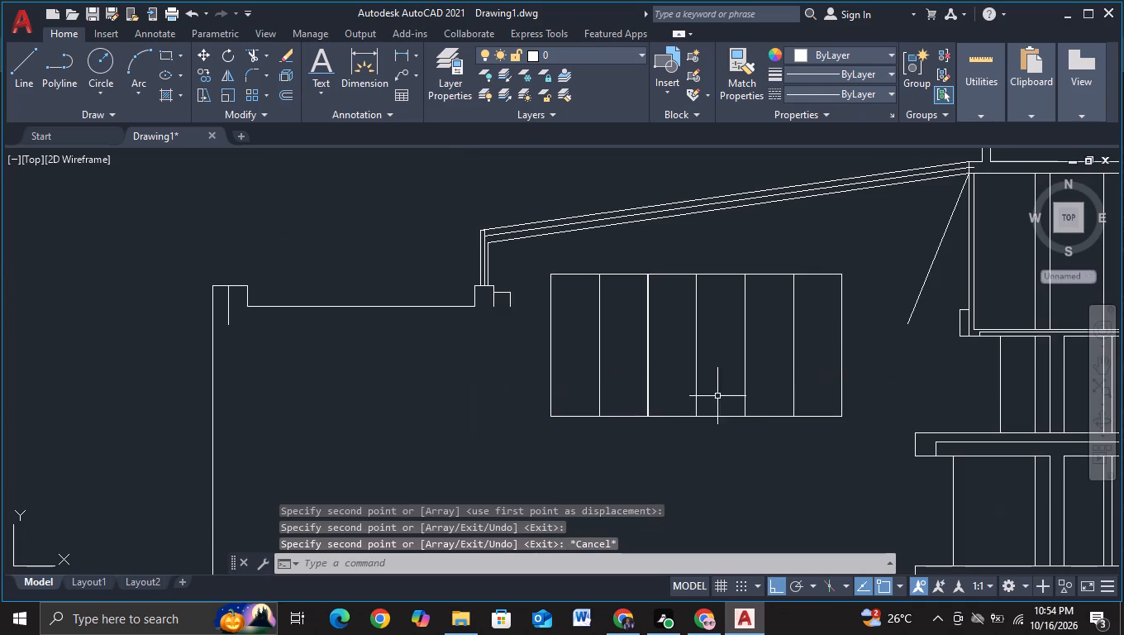
Draw a horizontal band about 652 units long and 48 units high directly under the panel row, projecting past both ends.
middle_click_drag(671, 435, 673, 409)
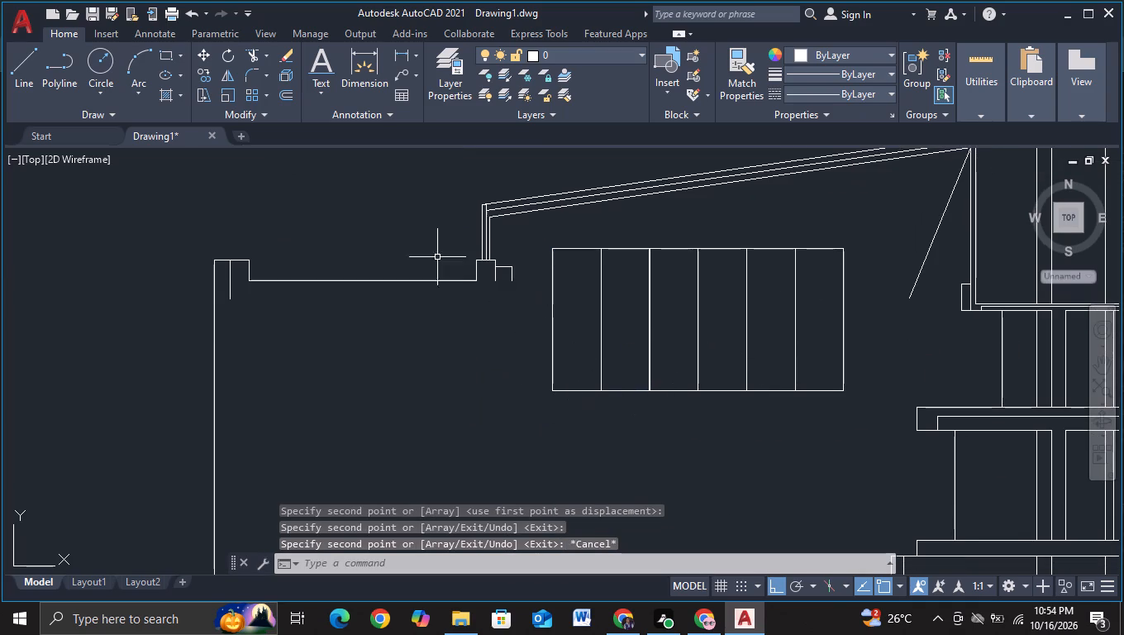
left_click(16, 85)
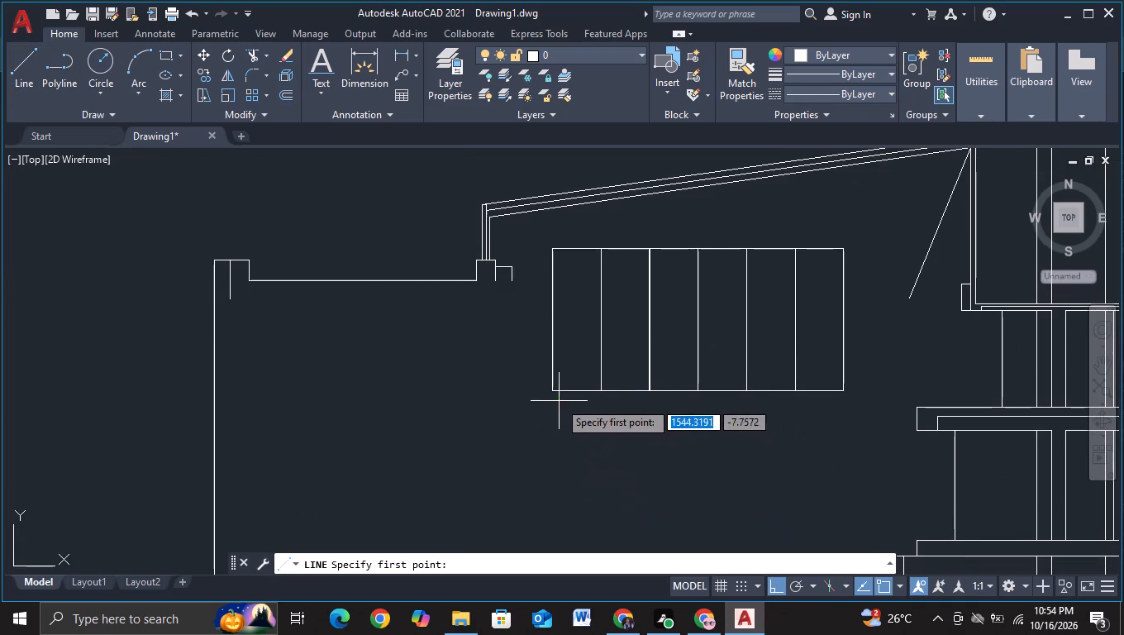
left_click(557, 396)
left_click(521, 392)
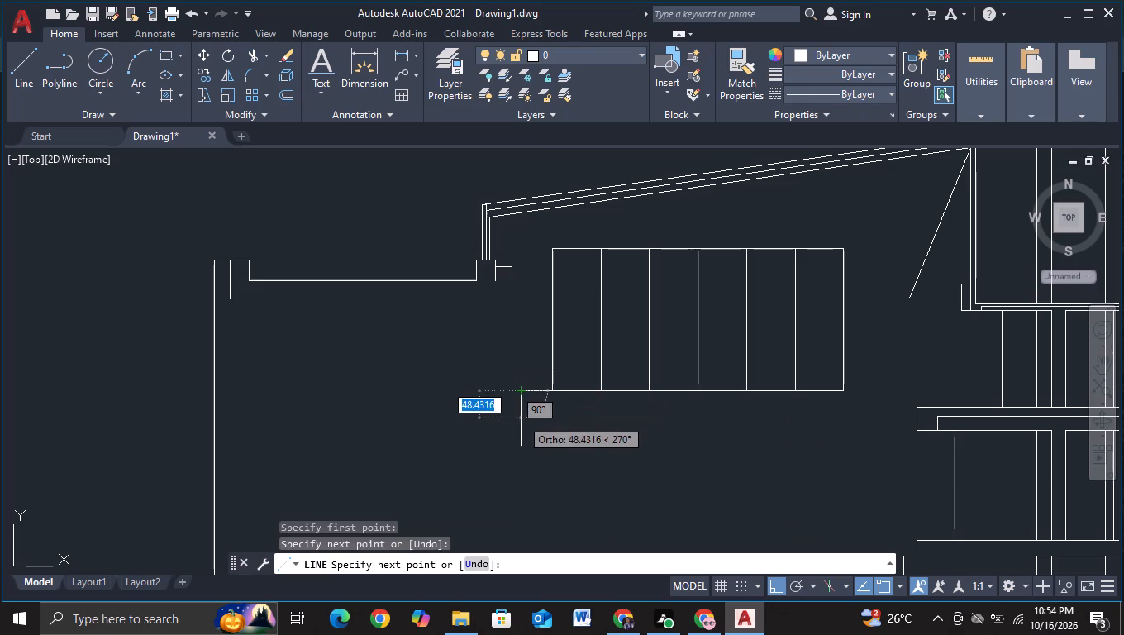
left_click_drag(521, 418, 530, 423)
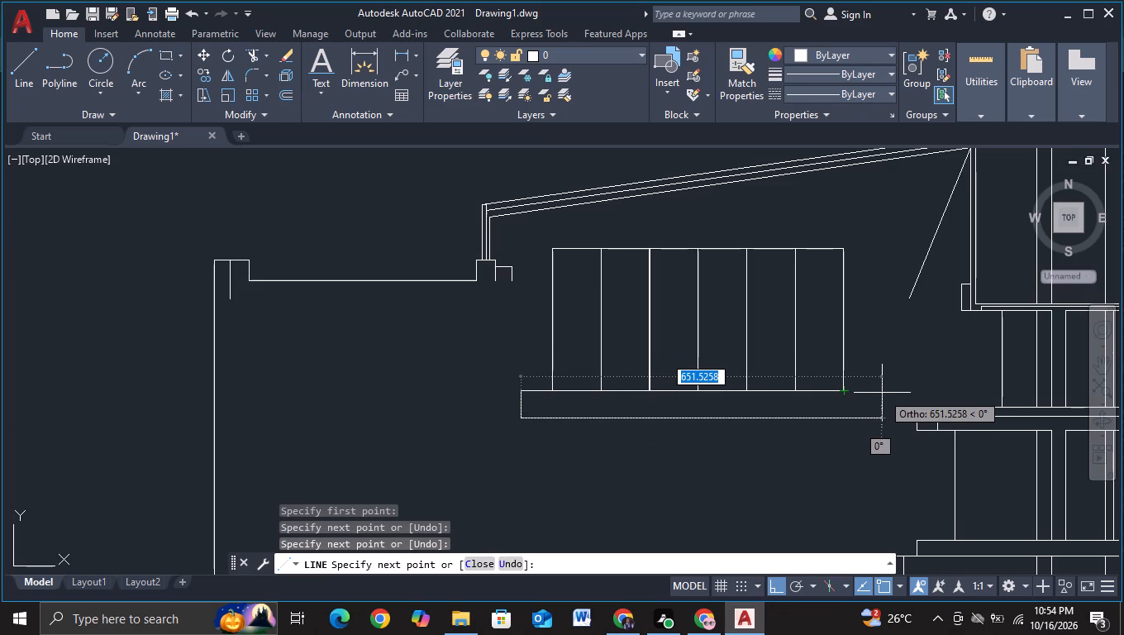
left_click(882, 393)
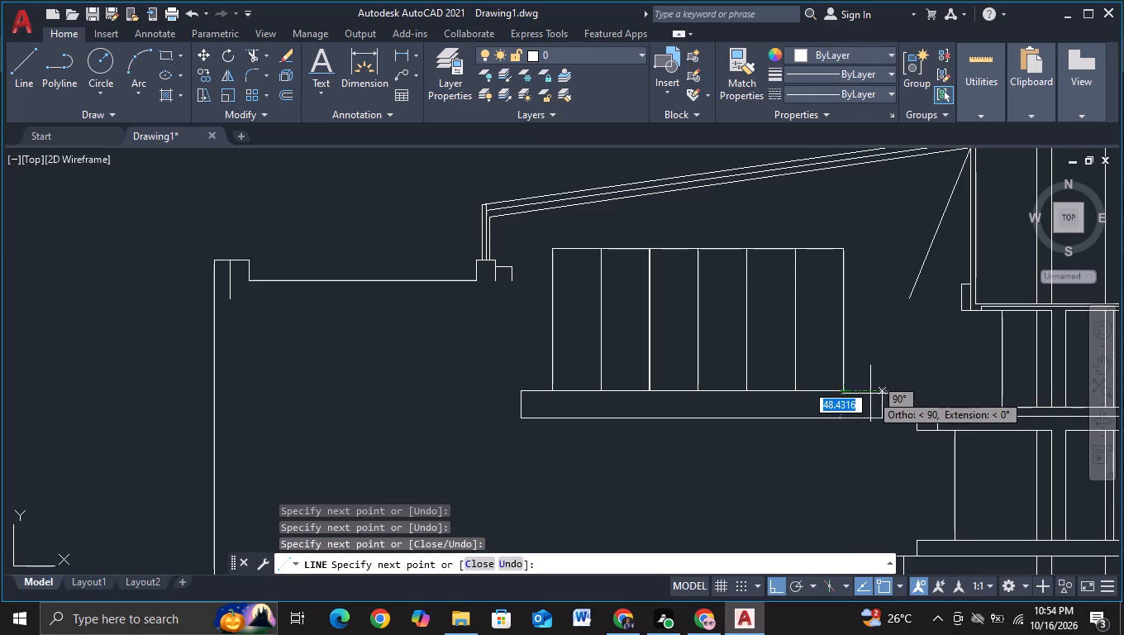
left_click(883, 391)
left_click(848, 399)
key("Escape")
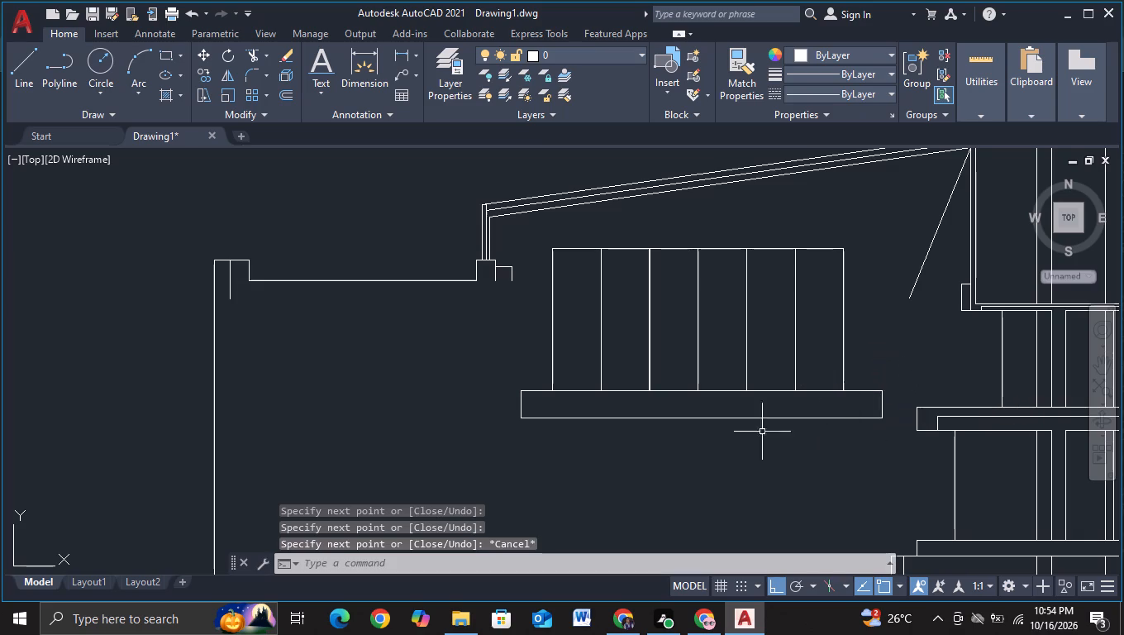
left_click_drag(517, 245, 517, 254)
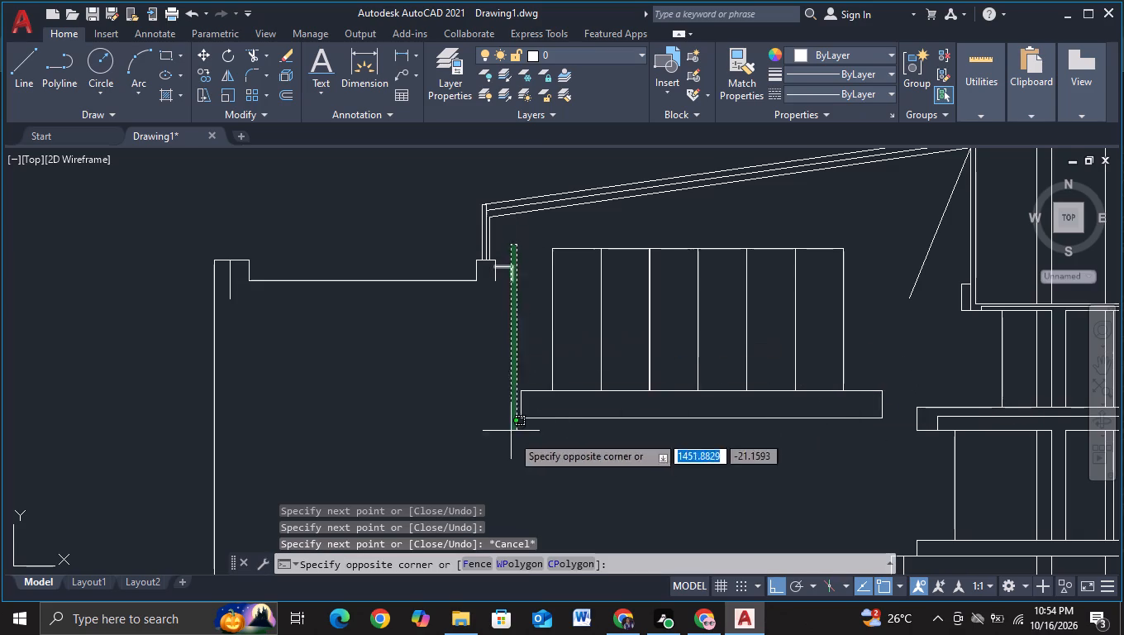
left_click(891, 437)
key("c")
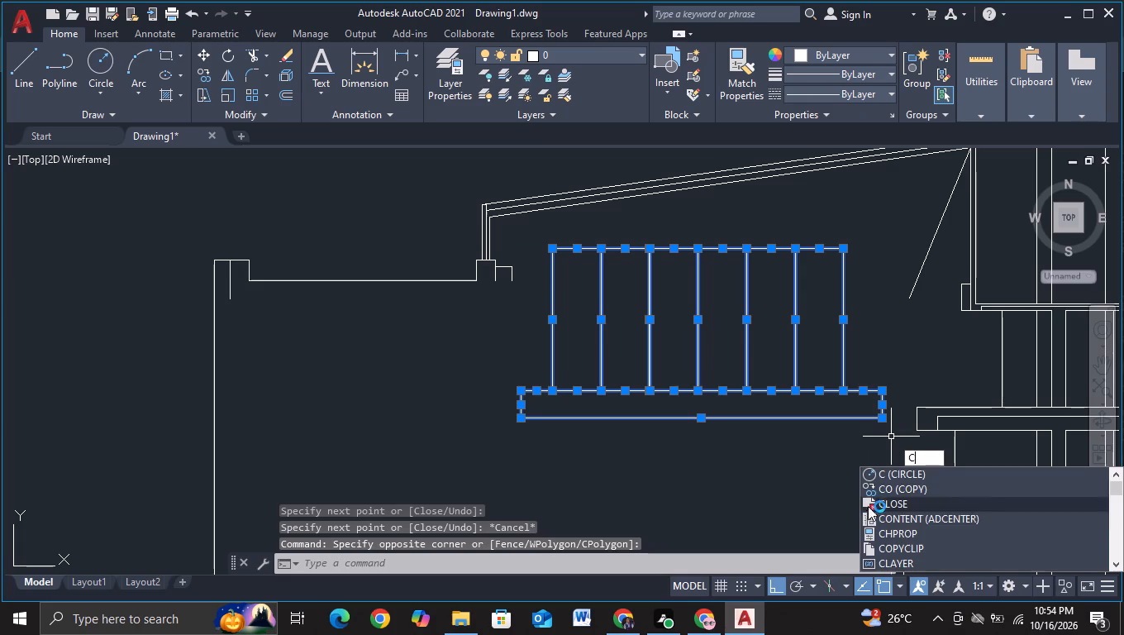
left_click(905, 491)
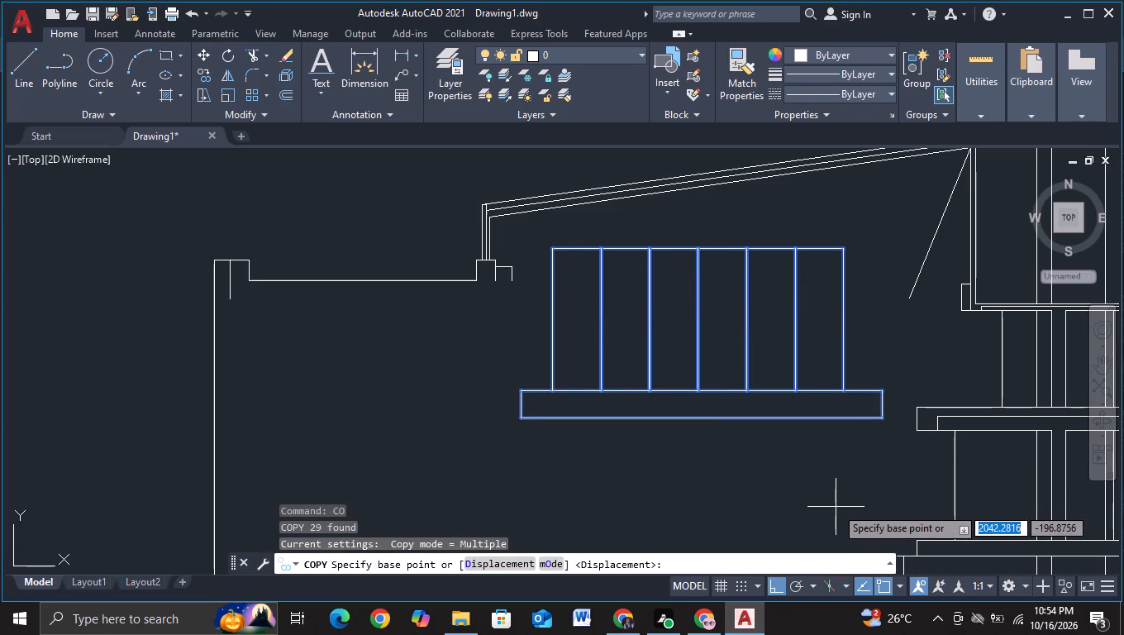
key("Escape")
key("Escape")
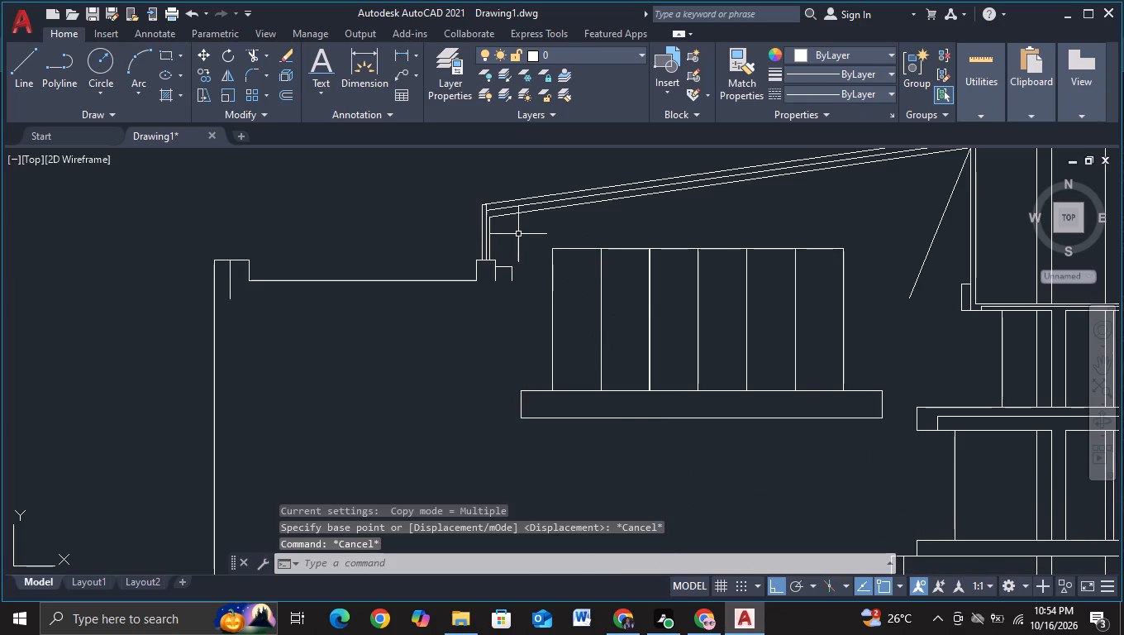
Copy the six-panel row with its band about 304 units straight down, so the copied panels meet the underside of the original band.
left_click(514, 227)
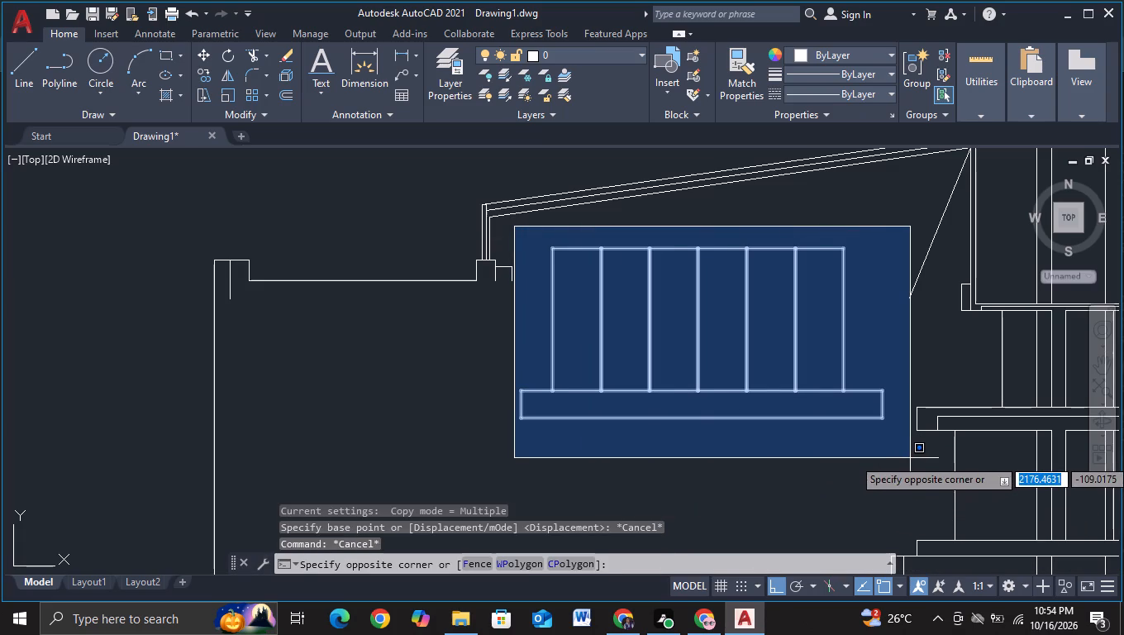
left_click(910, 458)
key("c")
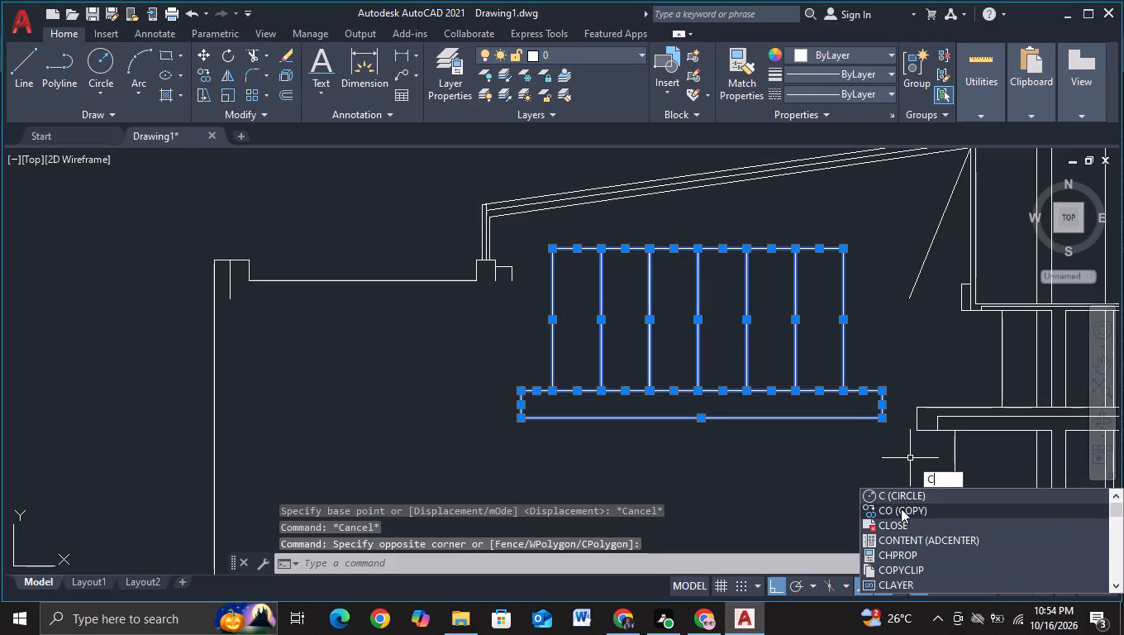
left_click(901, 508)
left_click(781, 368)
middle_click_drag(797, 479, 807, 361)
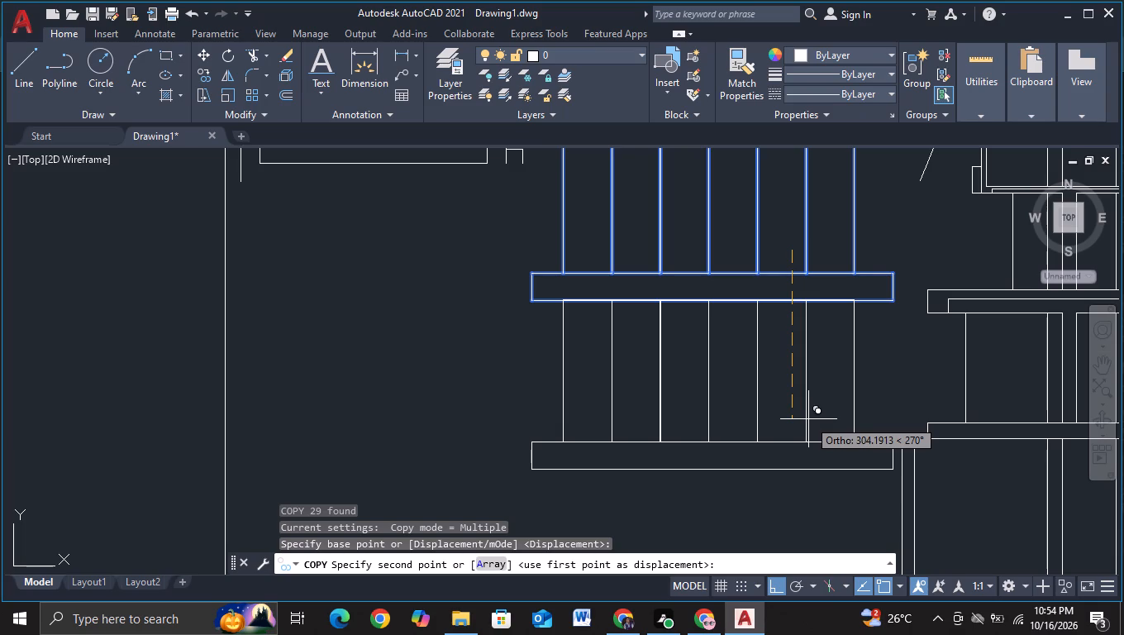
left_click(808, 419)
key("Escape")
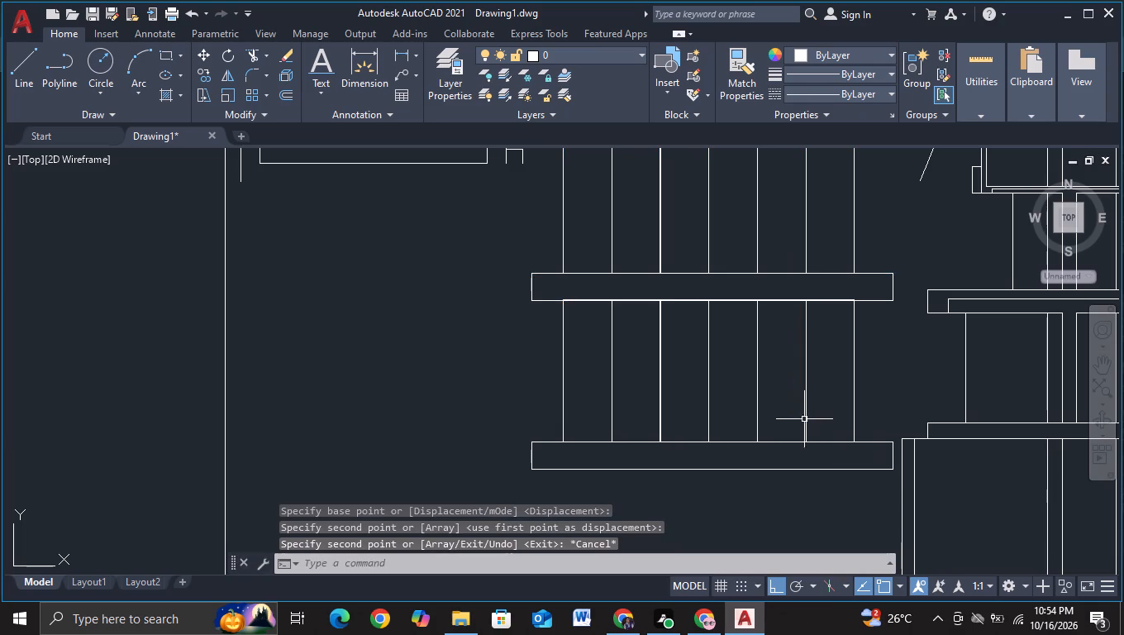
Trim away the whole lower copied band beneath the copied six-panel row, leaving only the panel lines.
left_click(251, 53)
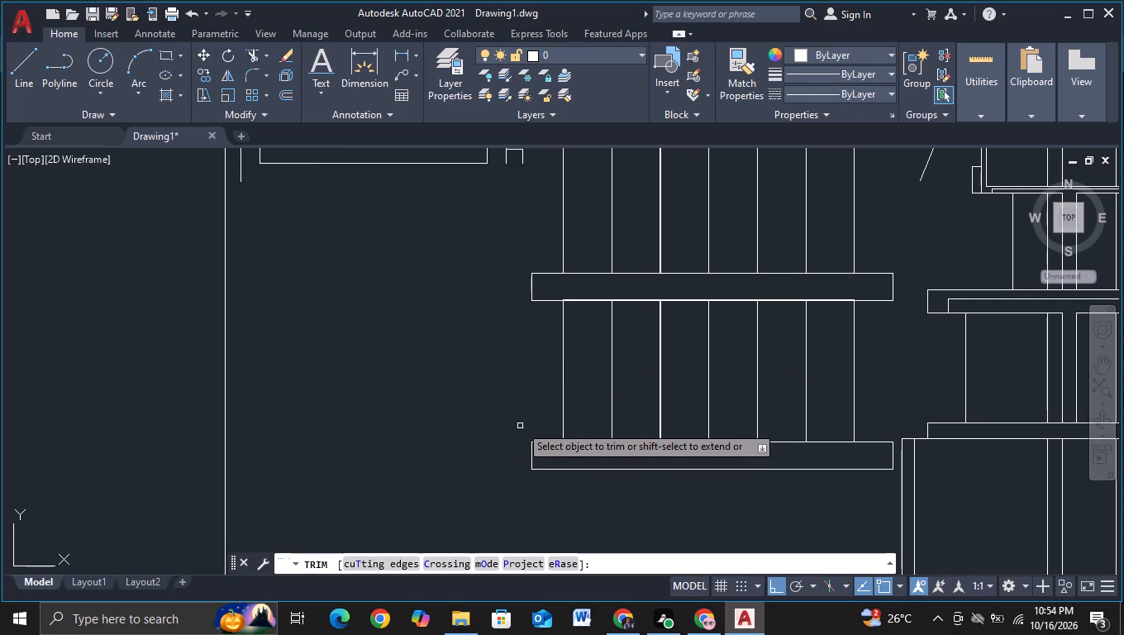
left_click_drag(545, 410, 592, 427)
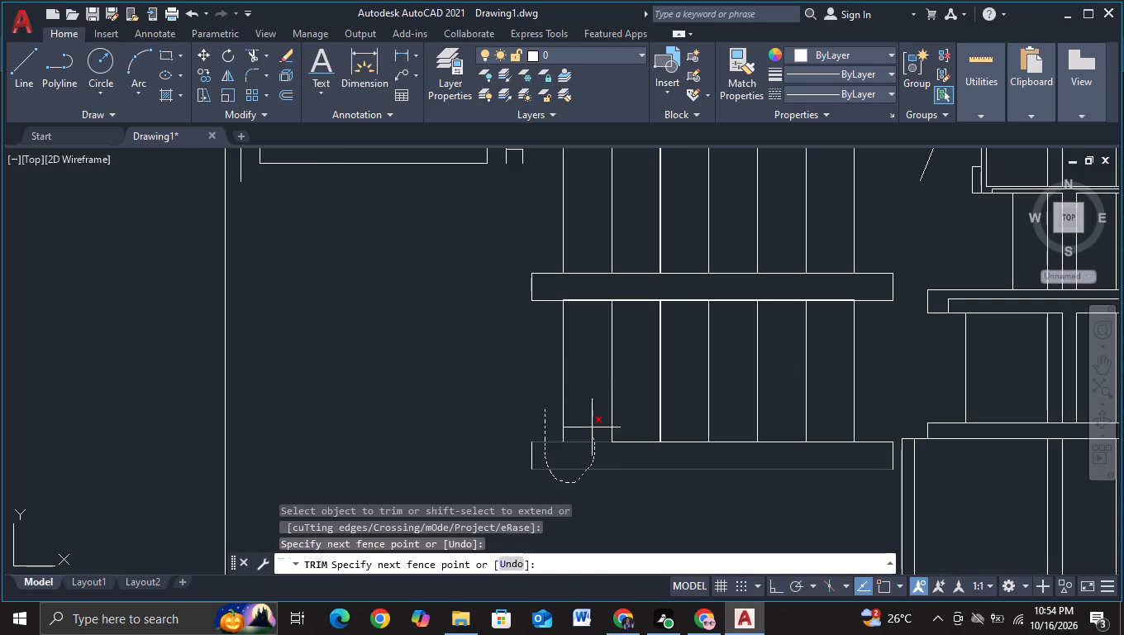
left_click_drag(592, 427, 705, 500)
left_click_drag(705, 500, 794, 448)
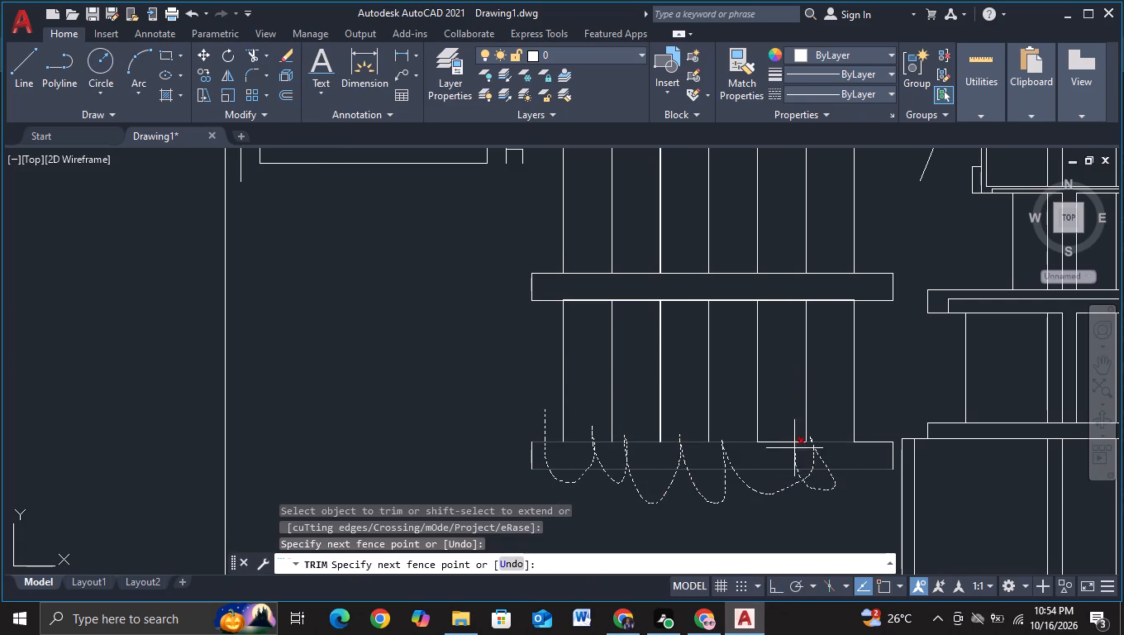
left_click_drag(794, 448, 893, 458)
left_click_drag(893, 458, 541, 463)
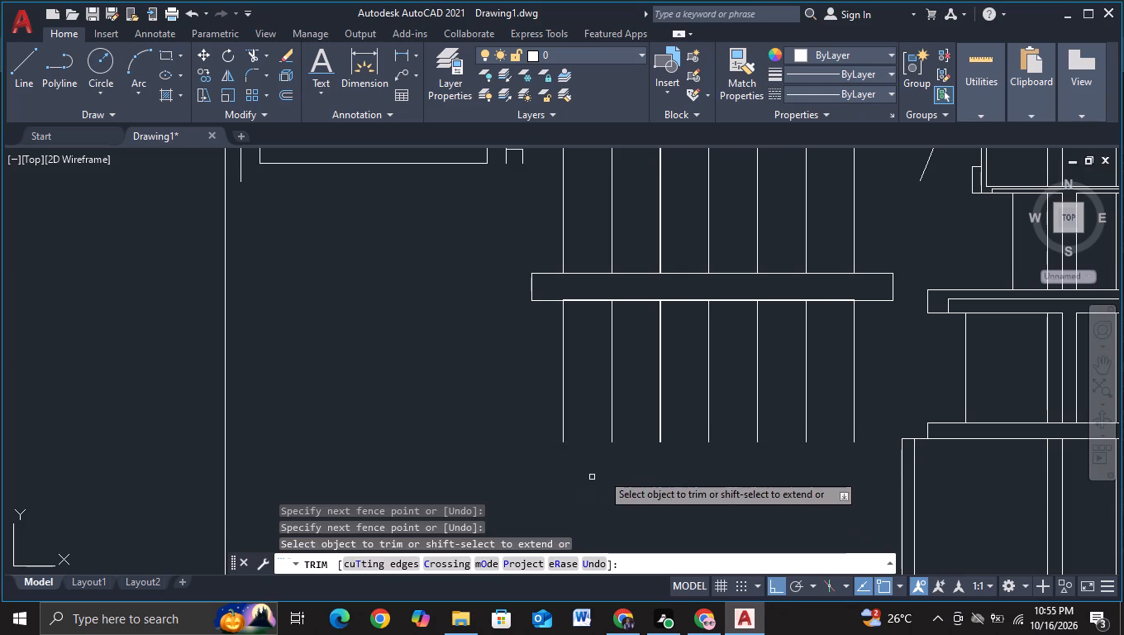
Draw a wider base band about 875 units long and 68 units high at the lower panels' feet, projecting much farther on the left side.
middle_click_drag(638, 463, 478, 410)
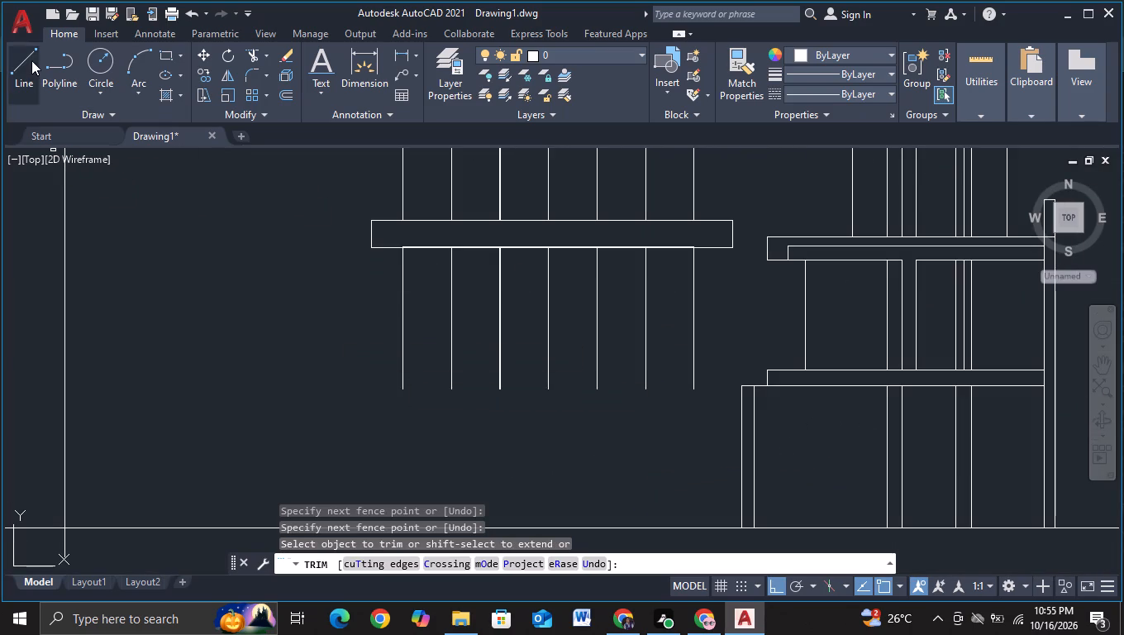
left_click(22, 63)
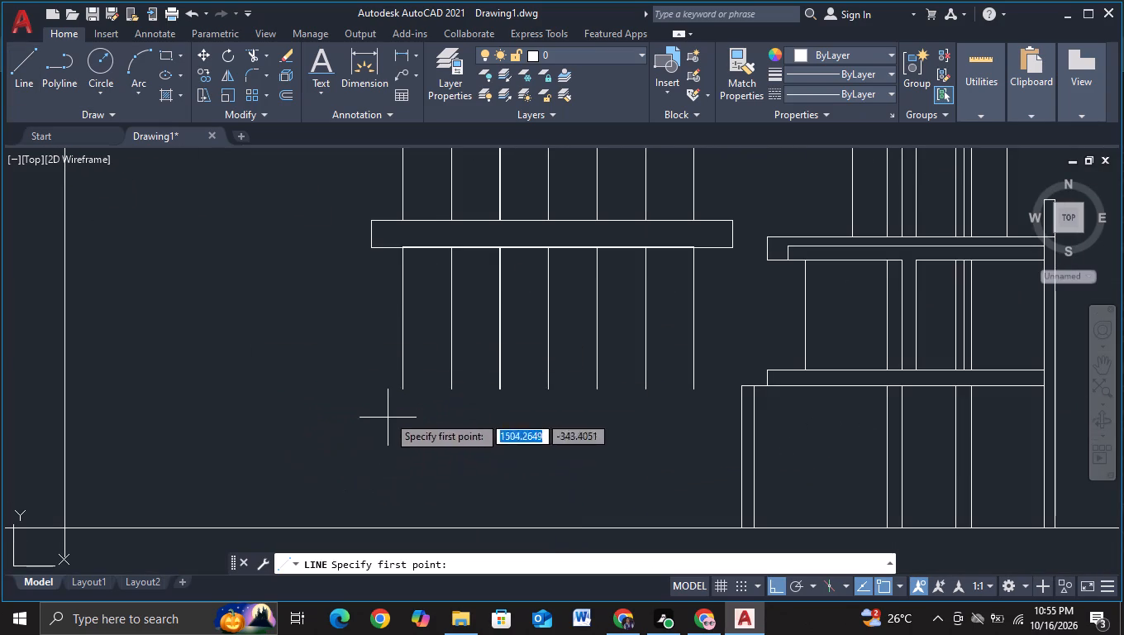
left_click(409, 391)
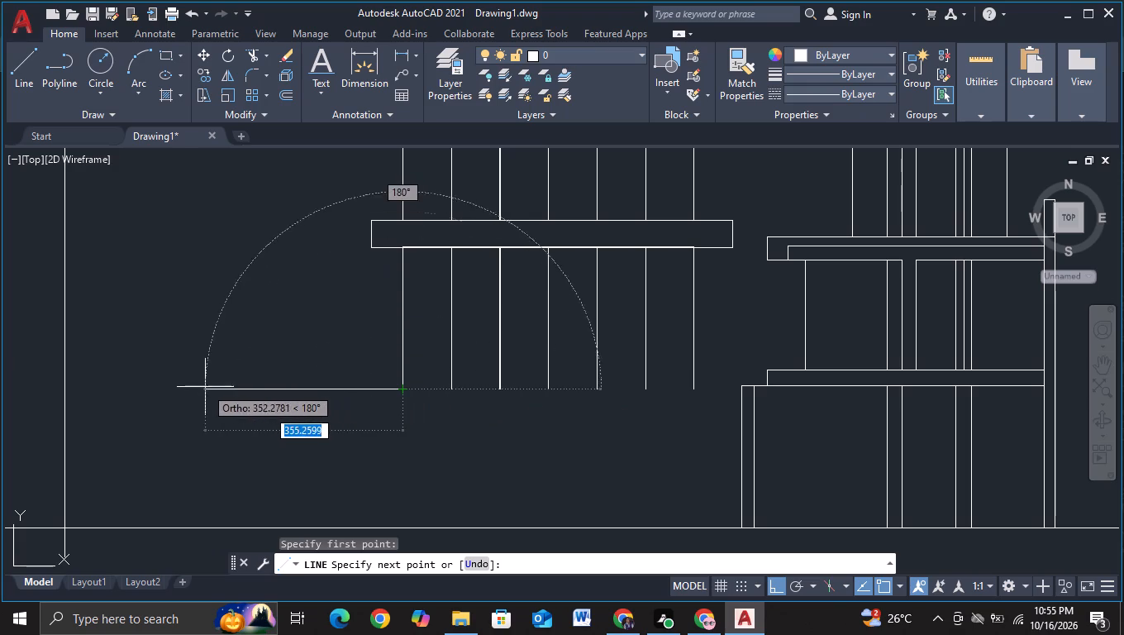
left_click(244, 387)
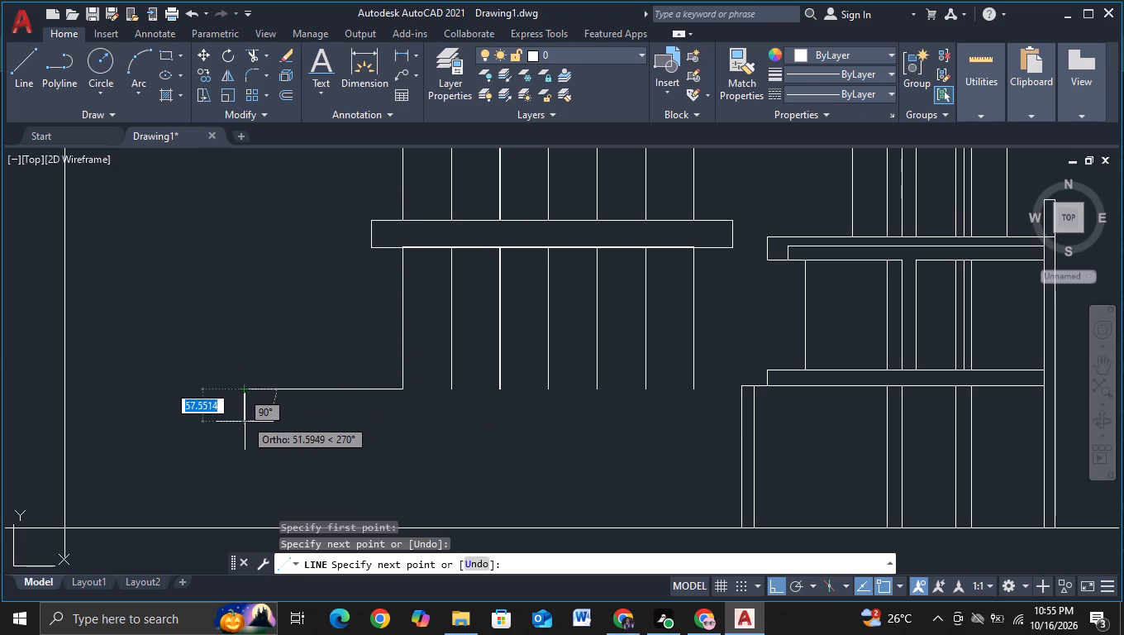
left_click(244, 427)
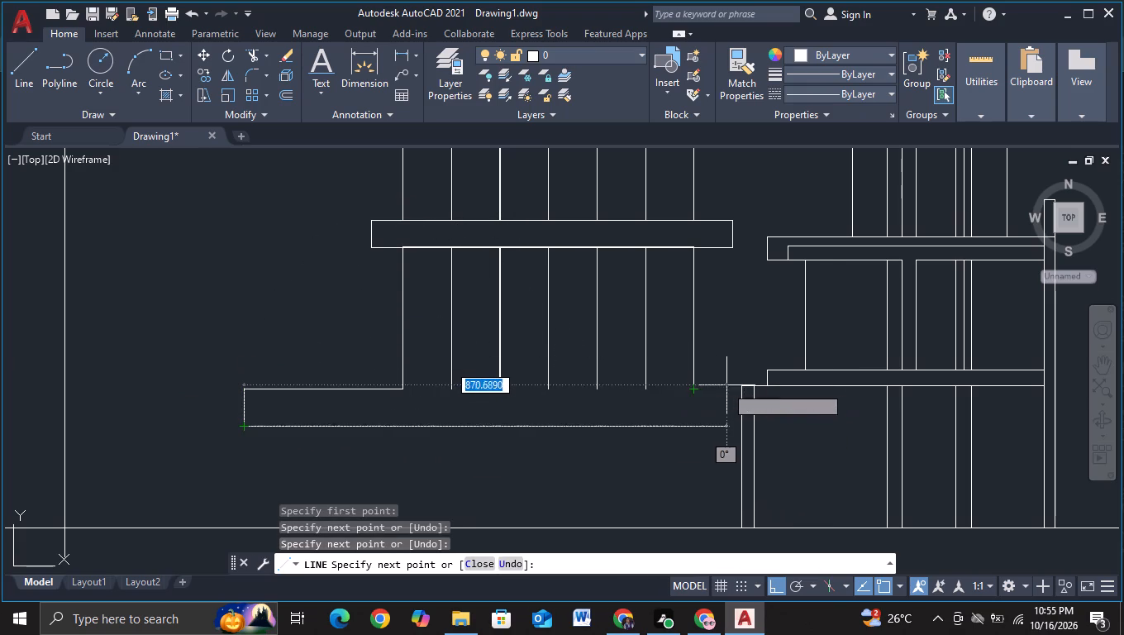
left_click(730, 392)
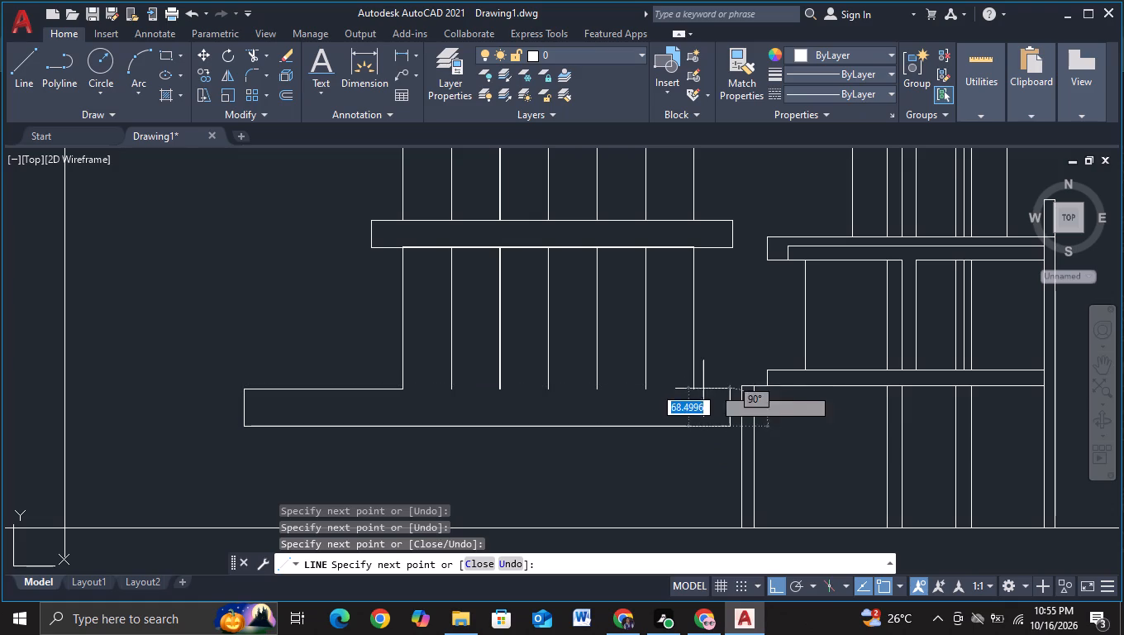
left_click(730, 389)
left_click(695, 389)
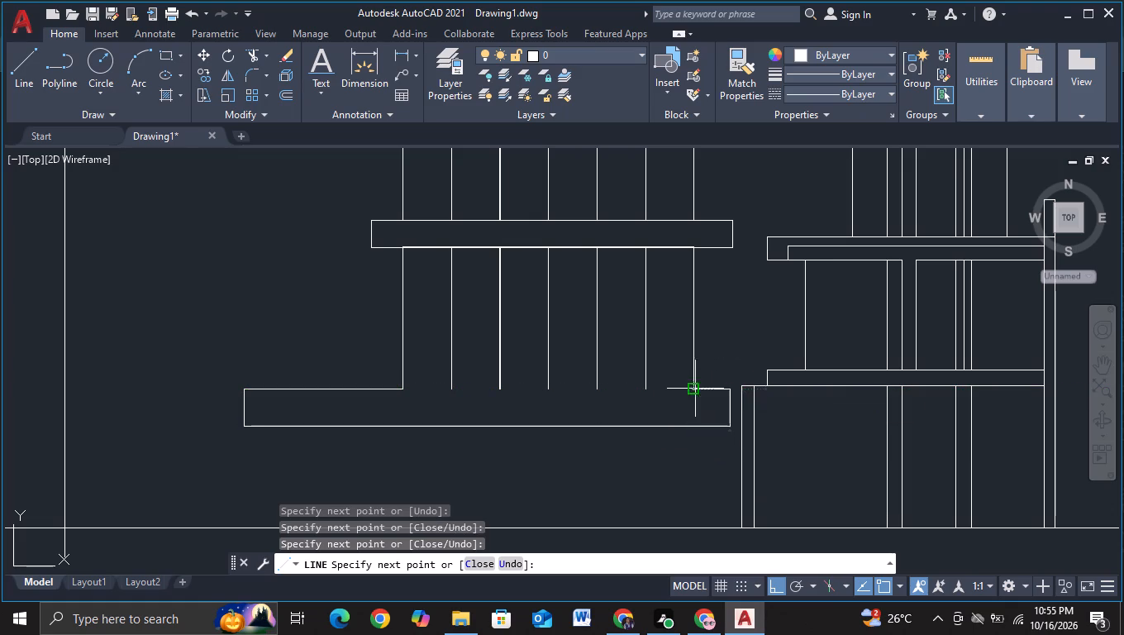
key("Escape")
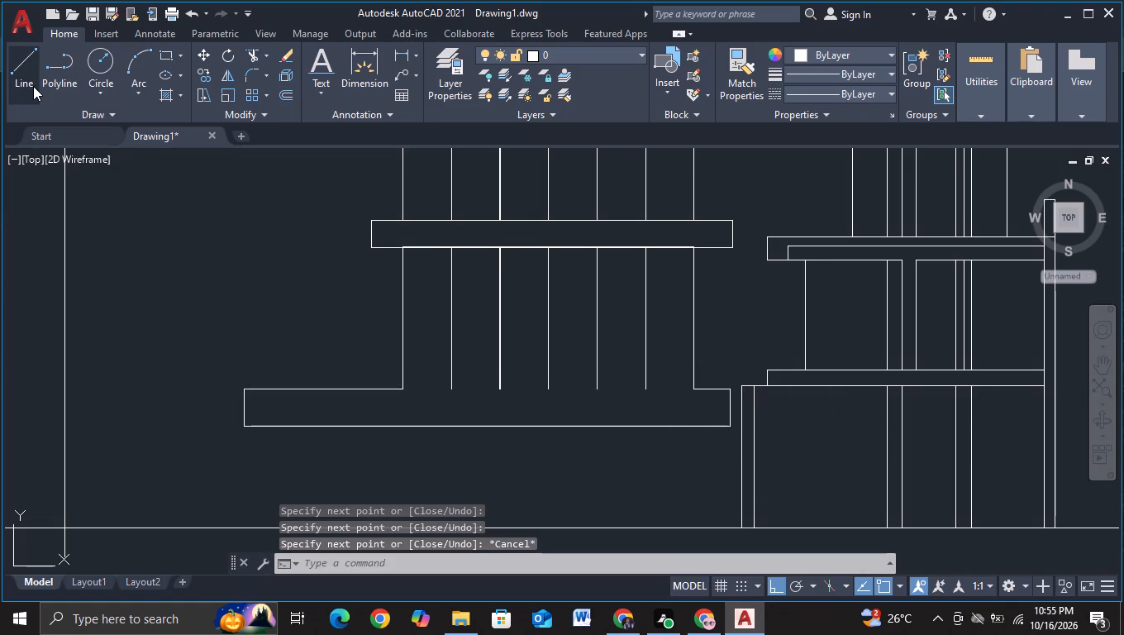
Draw a box outline about 100 units wide up from the base band's bottom-left corner, its inner side running about 192 units down past the band.
left_click(33, 86)
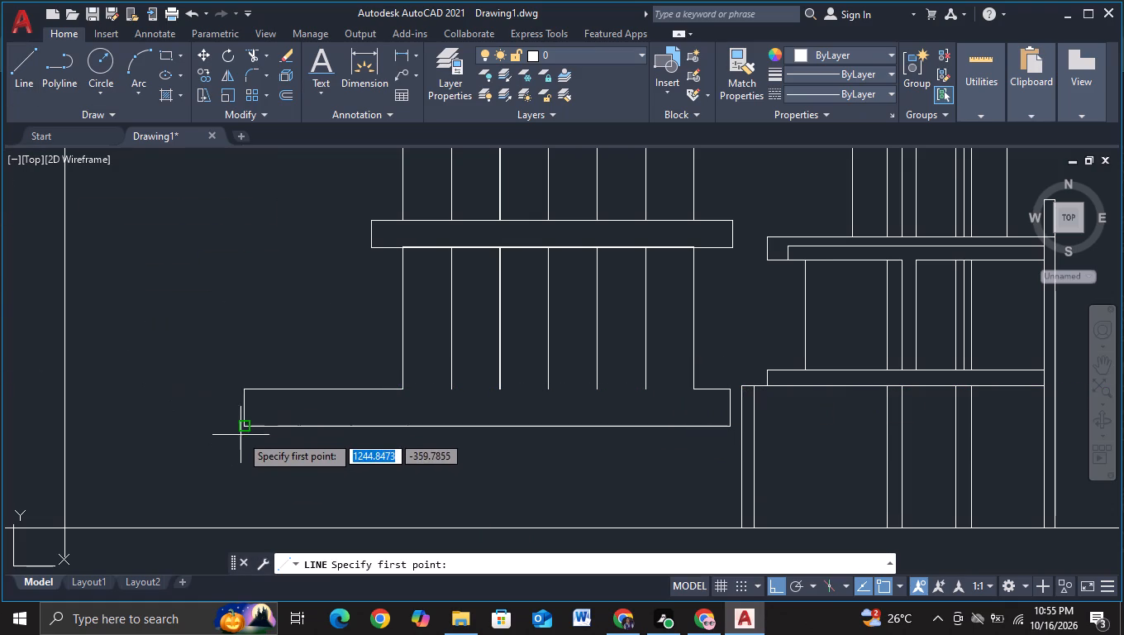
left_click(245, 427)
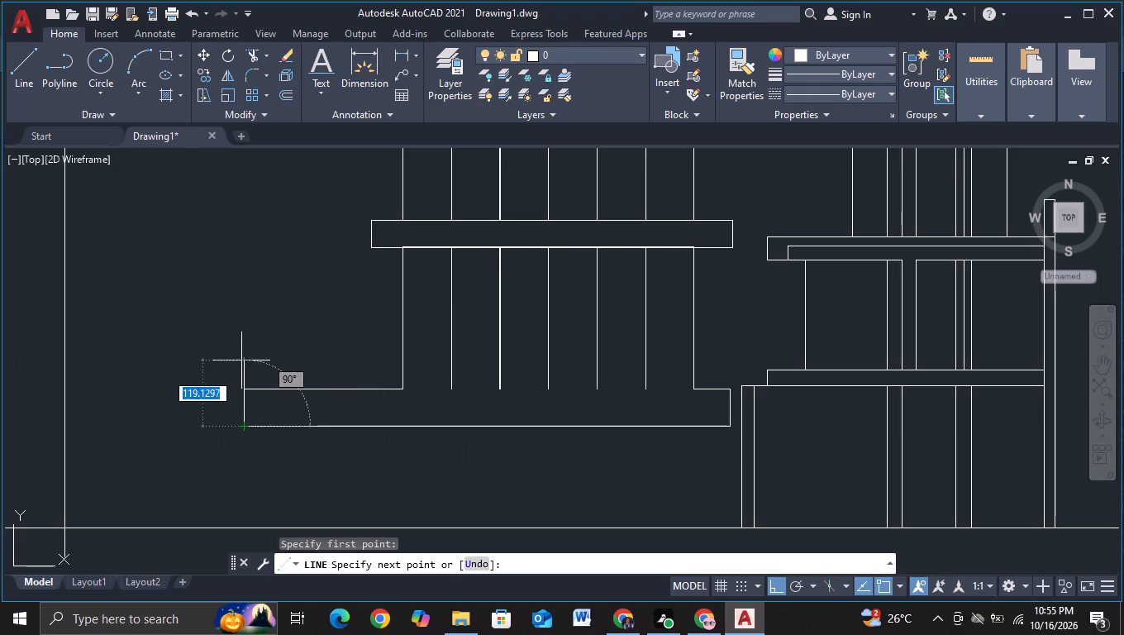
left_click(242, 343)
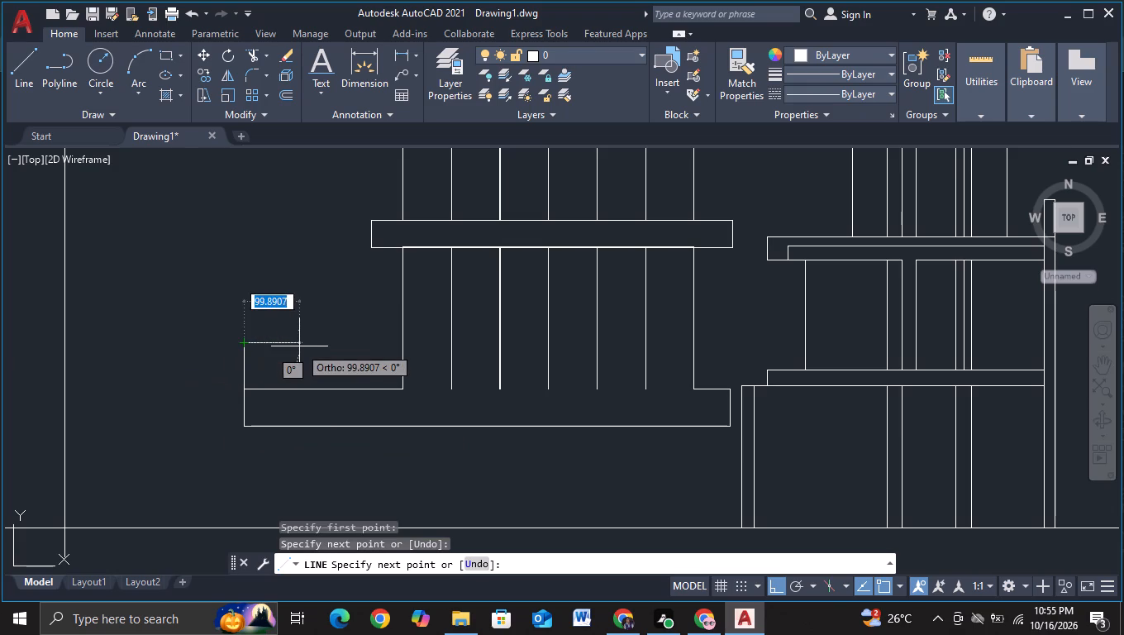
left_click(299, 346)
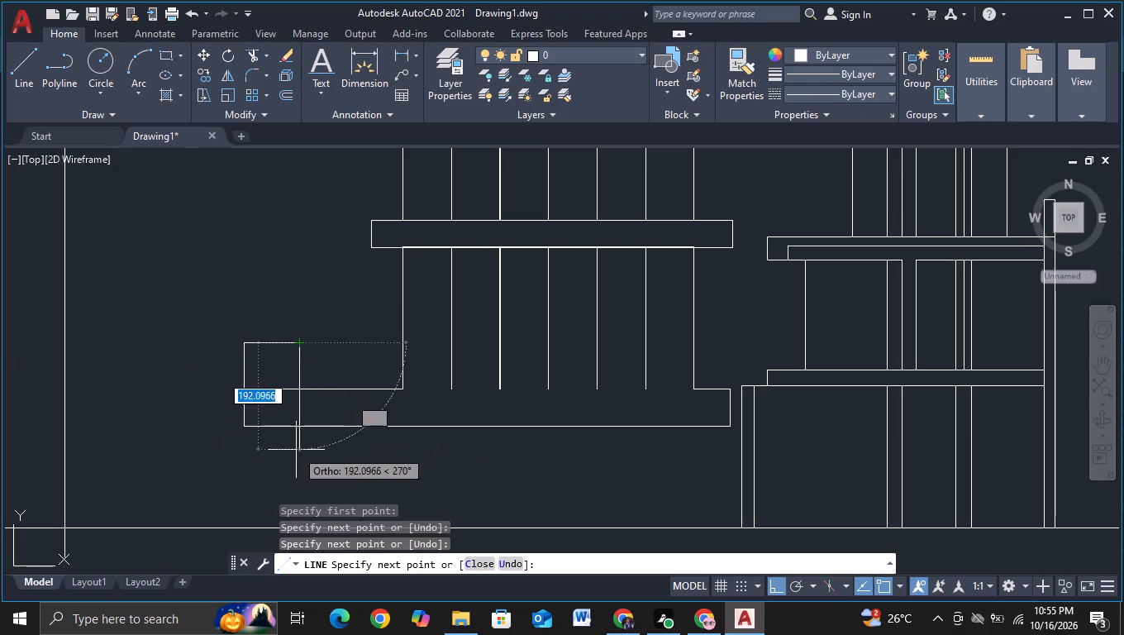
left_click(296, 450)
left_click_drag(343, 449, 341, 414)
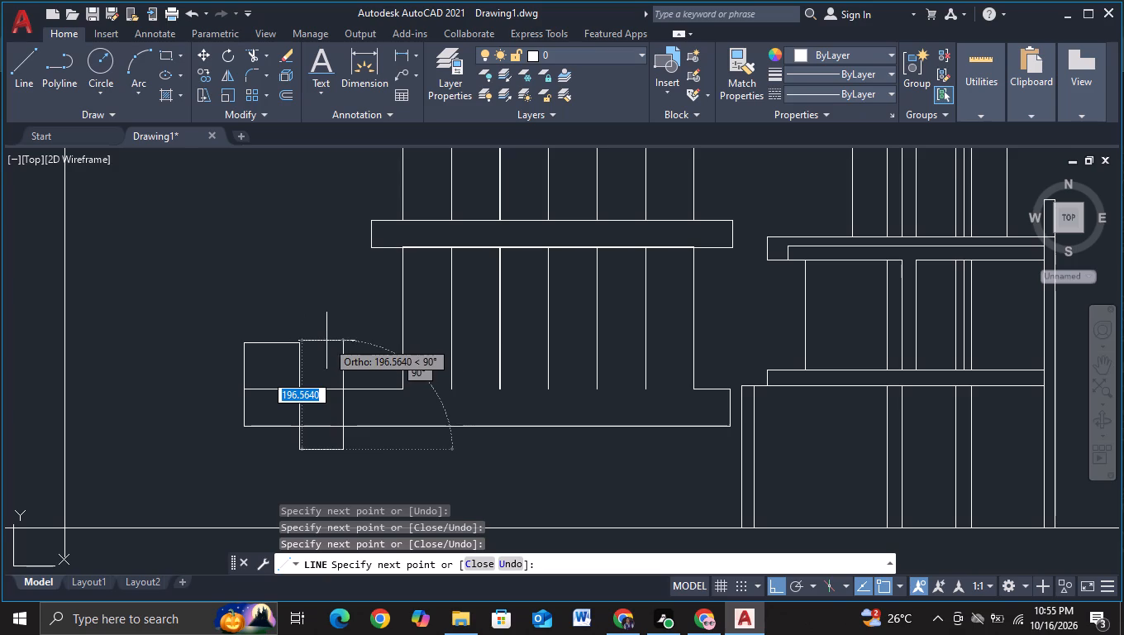
key("Escape")
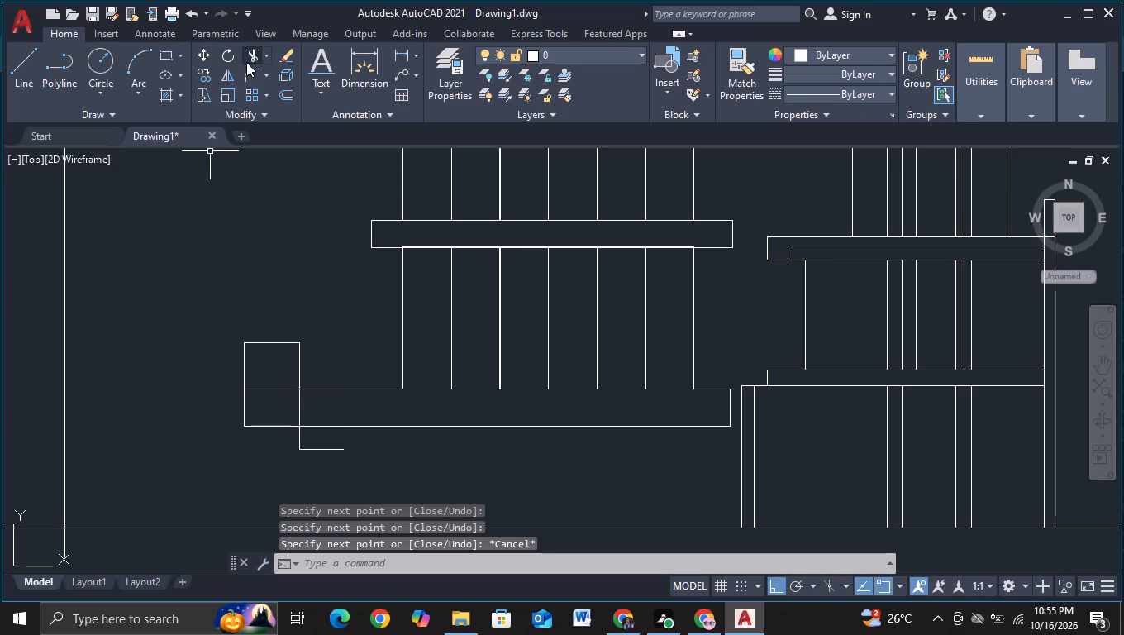
Trim the box's surplus line segments inside and below the base band, leaving the box standing on the band's top edge.
left_click(250, 58)
left_click_drag(321, 442, 321, 447)
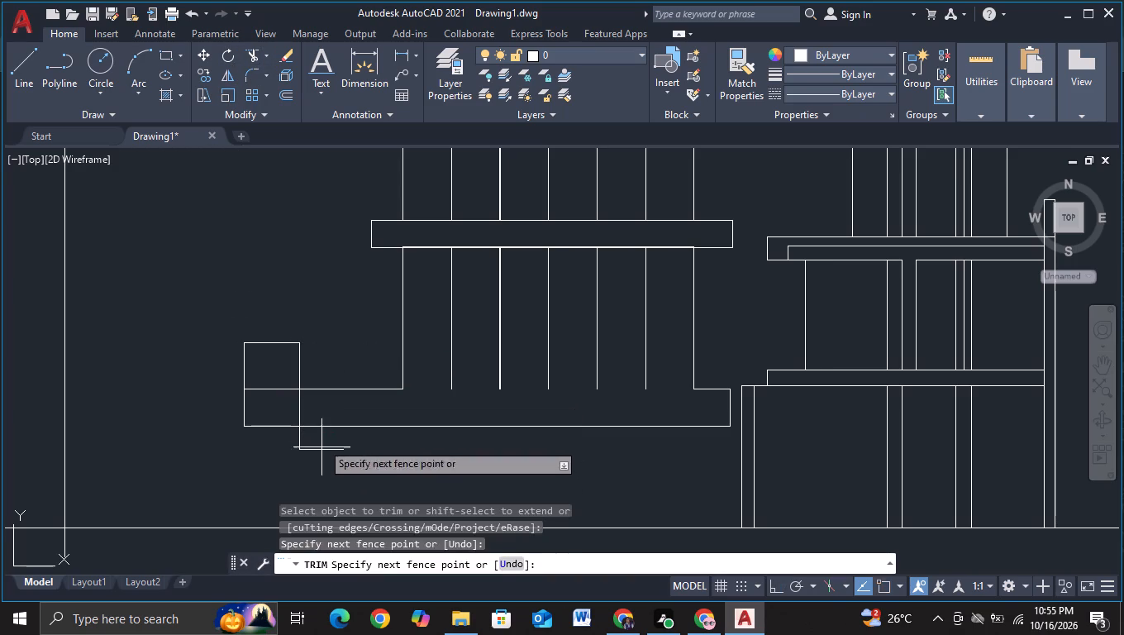
left_click_drag(321, 447, 316, 462)
left_click_drag(291, 409, 349, 408)
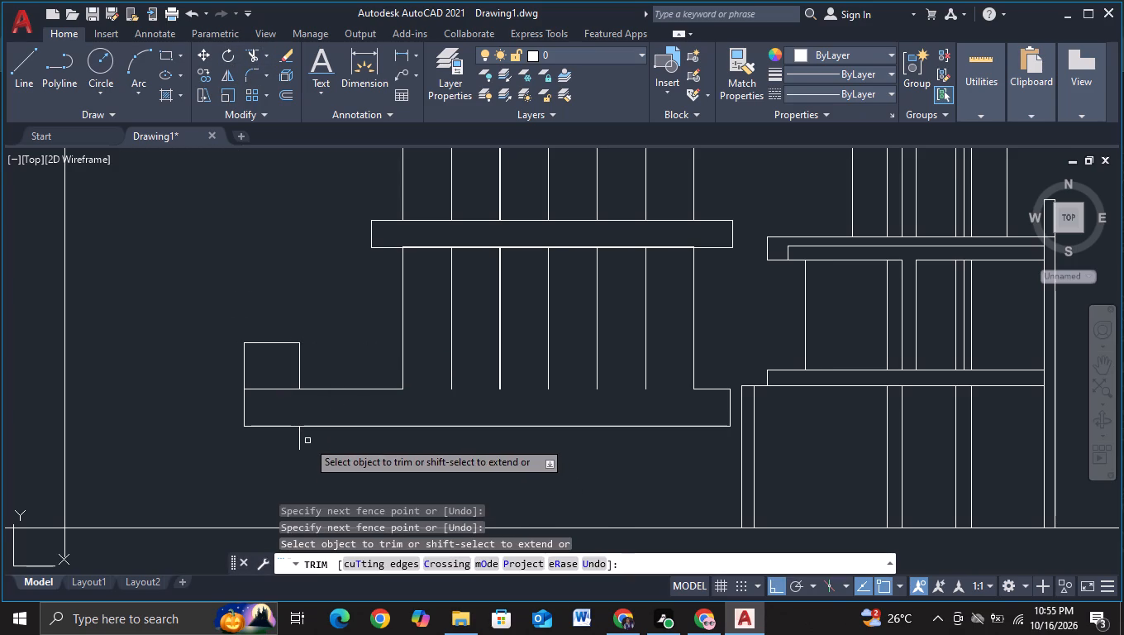
left_click_drag(307, 441, 260, 444)
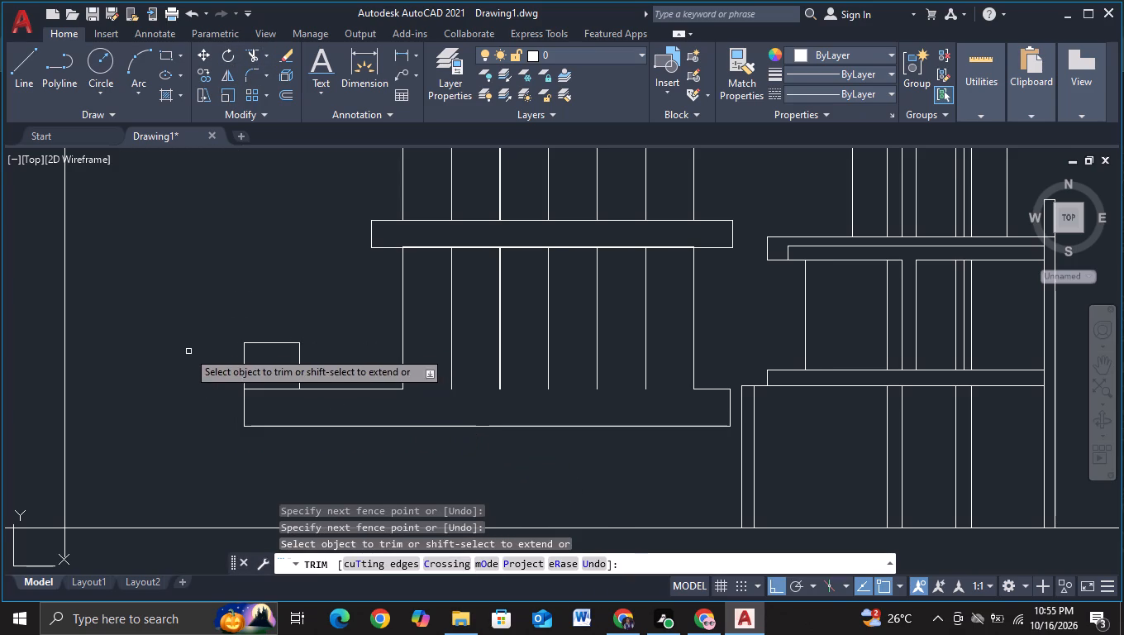
key("Escape")
Copy the box's top and inner side eight times along the base band, forming a row of nine panels up to its right end.
left_click_drag(203, 325, 207, 348)
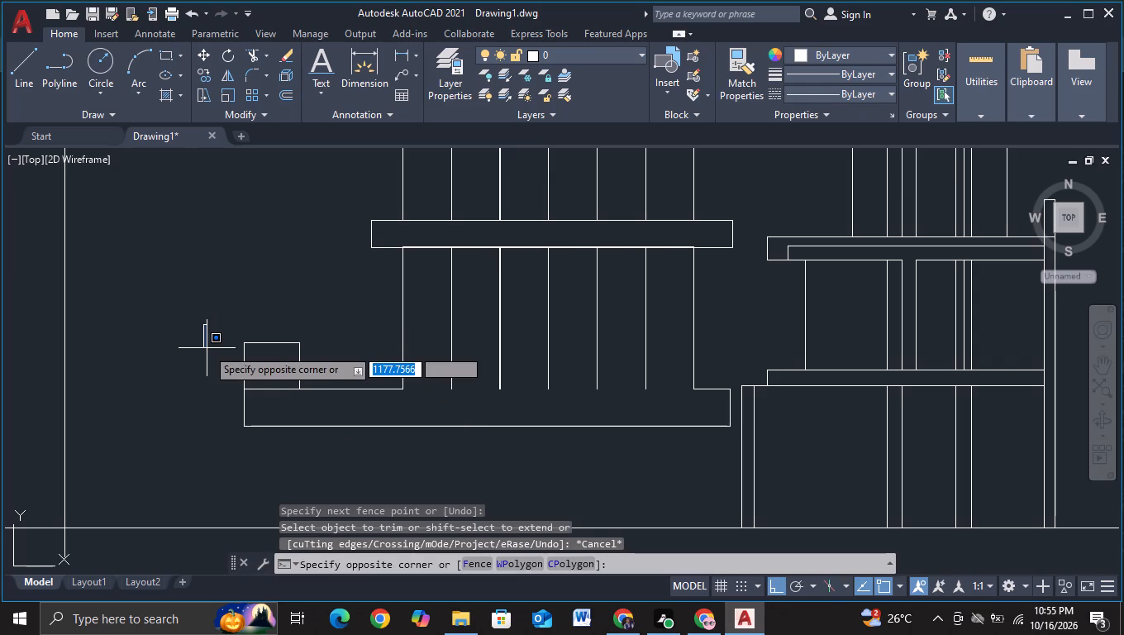
left_click(318, 397)
key("c")
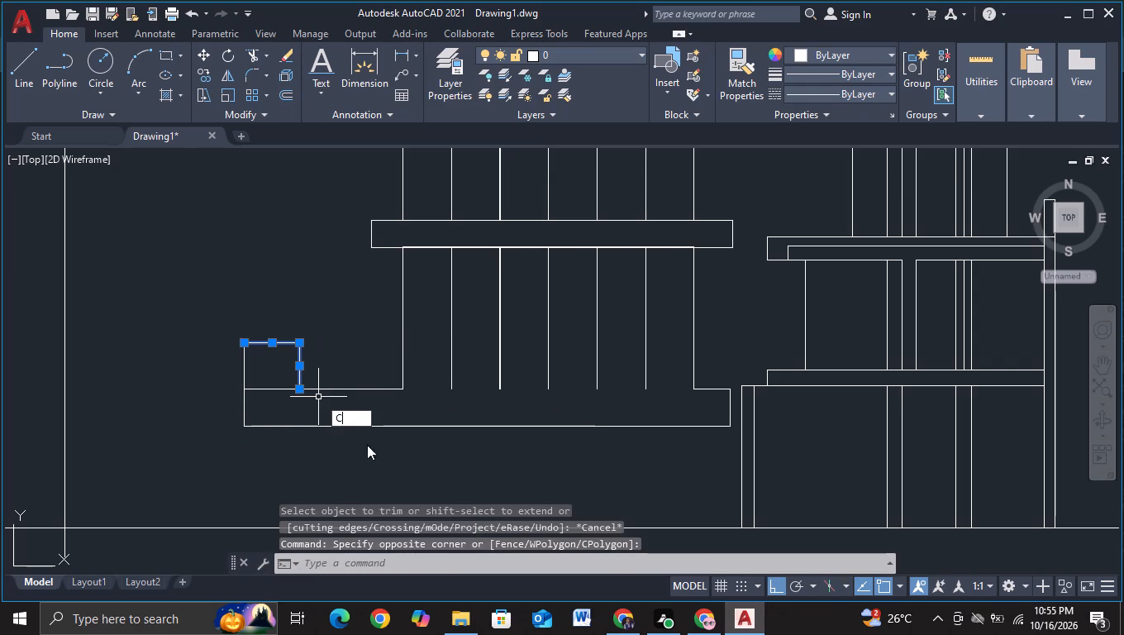
left_click(367, 447)
left_click_drag(280, 381, 293, 381)
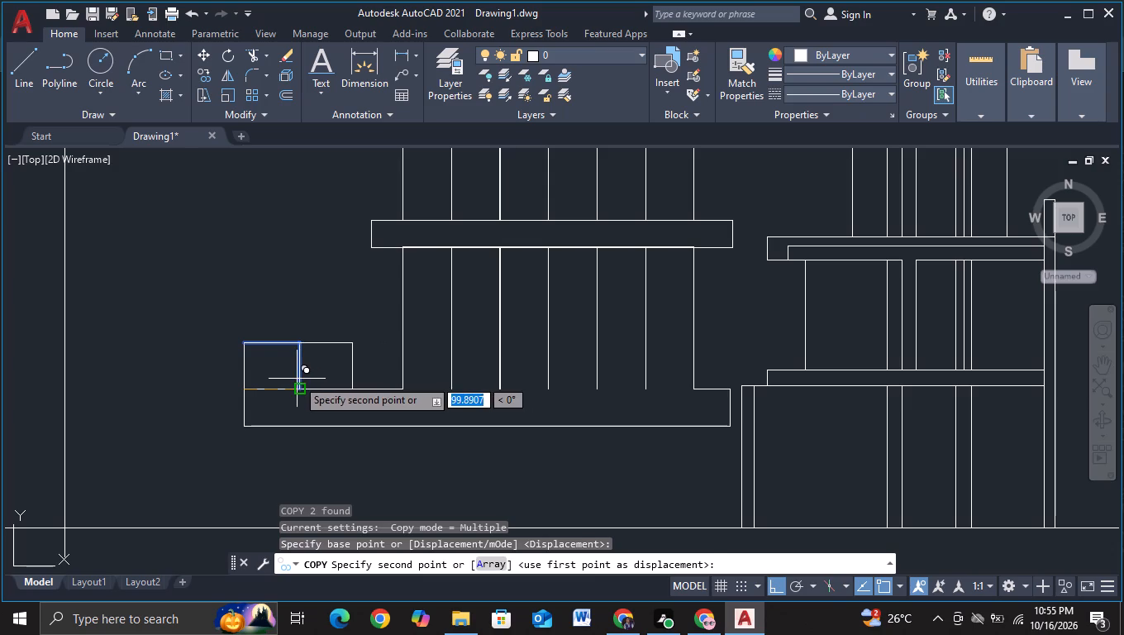
left_click(297, 379)
left_click(354, 379)
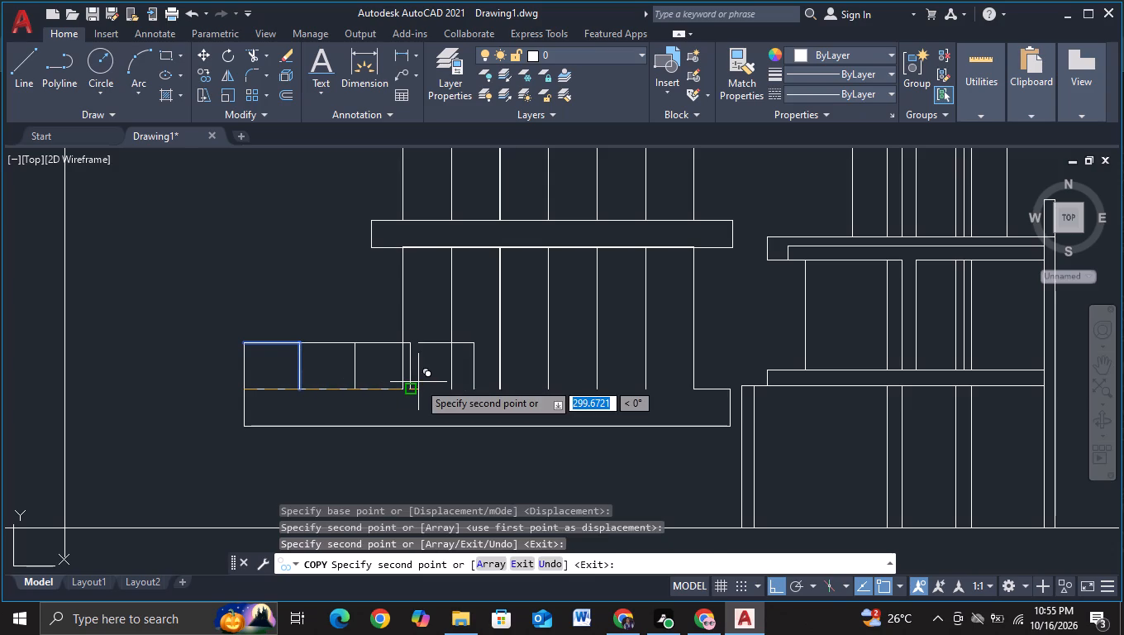
left_click(409, 382)
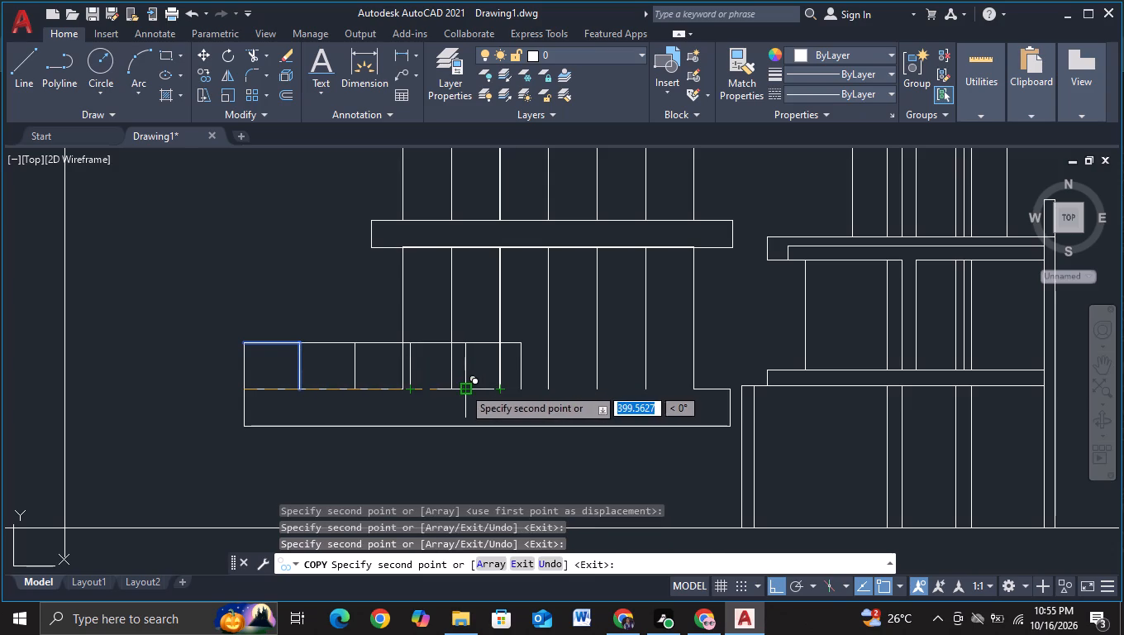
left_click(463, 387)
left_click(523, 391)
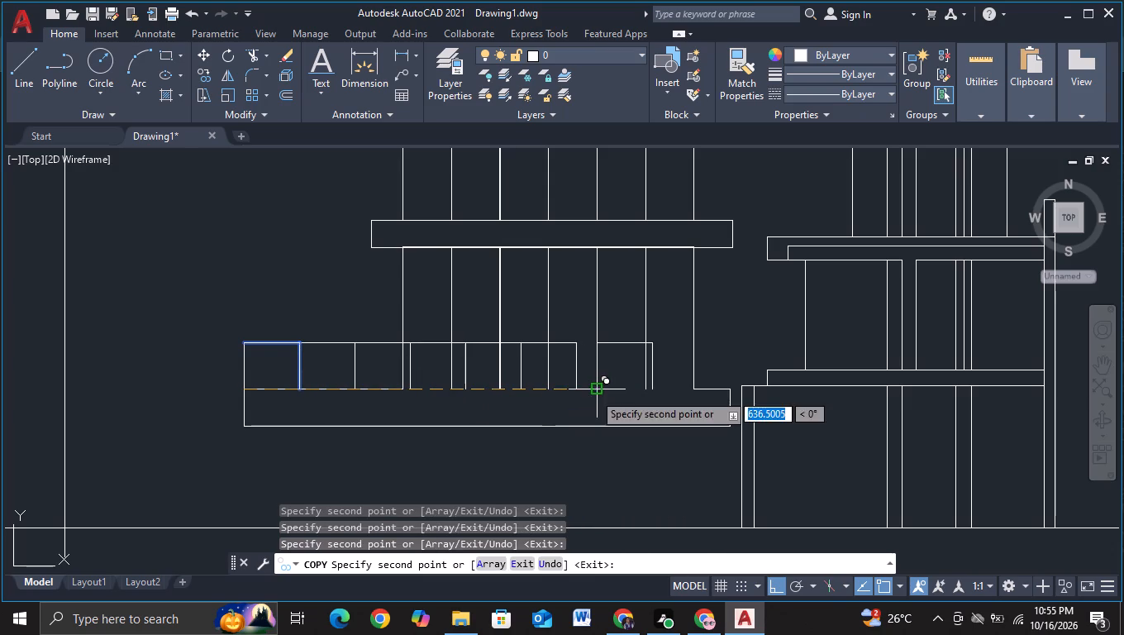
left_click(566, 392)
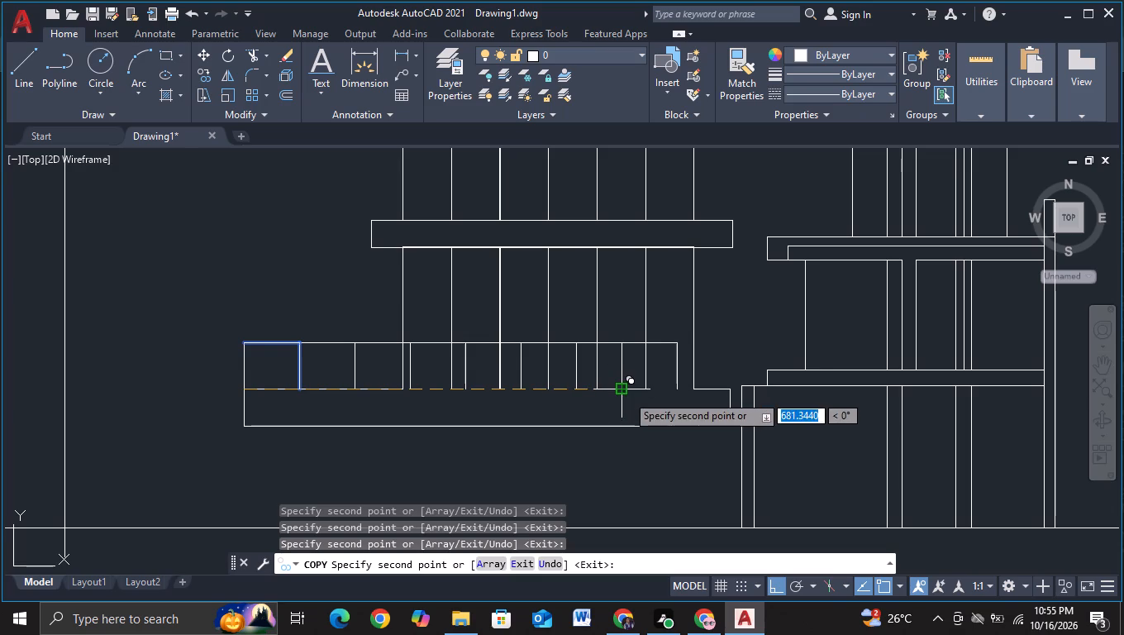
left_click(622, 395)
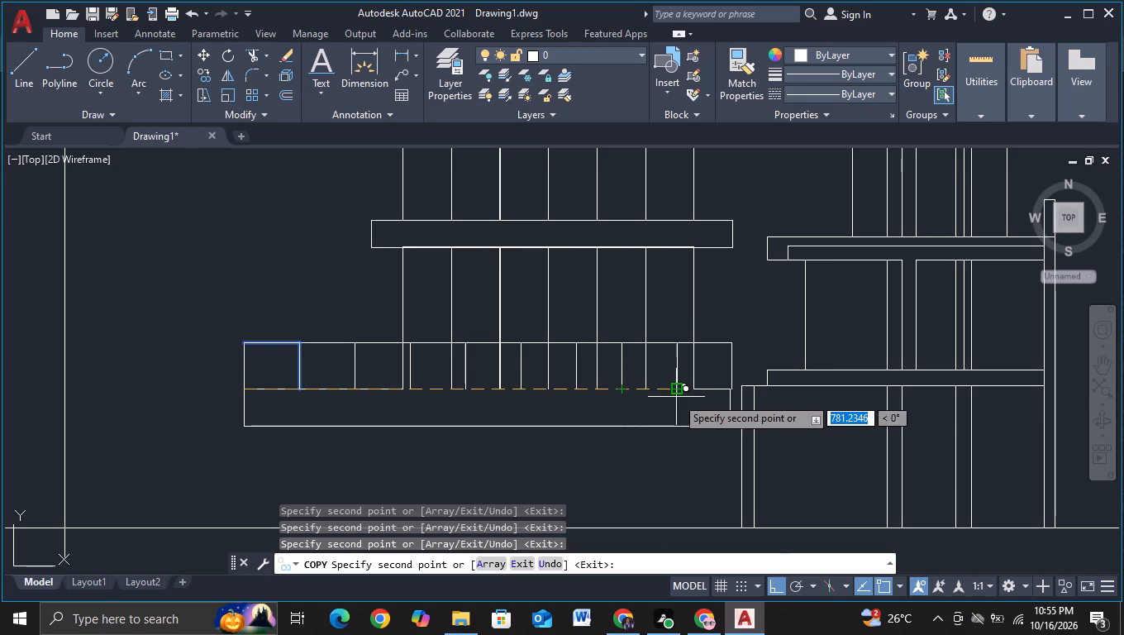
left_click(670, 397)
key("Escape")
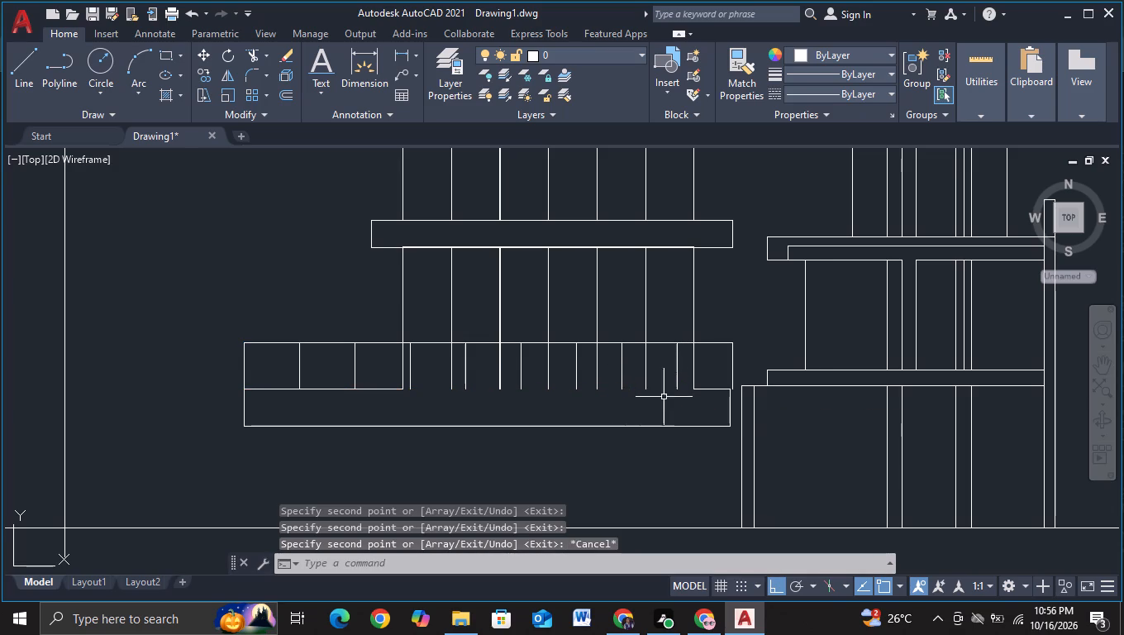
Trim the six-panel row's vertical lines where they run down inside the new nine-panel row.
left_click(256, 58)
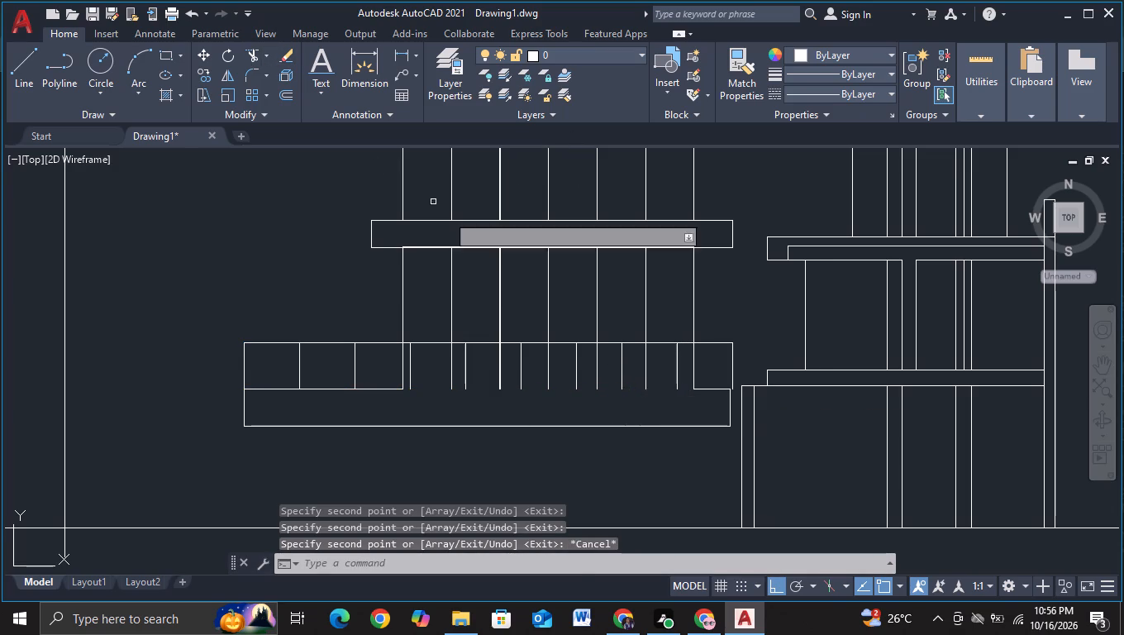
scroll(511, 308, "up", 1)
left_click(338, 403)
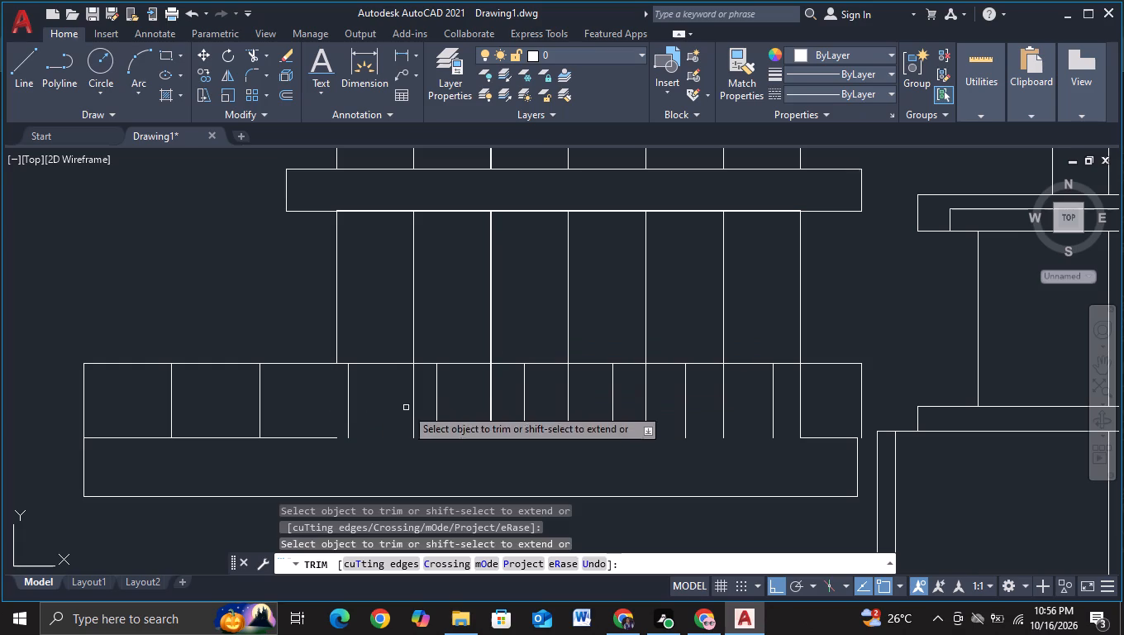
left_click(415, 407)
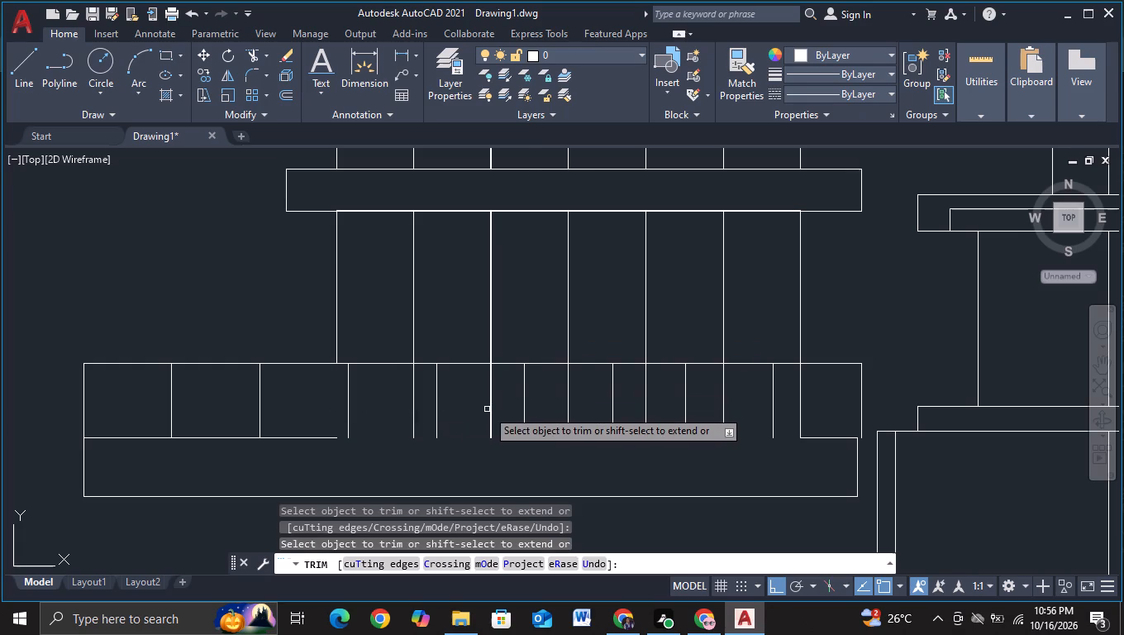
double_click(491, 407)
left_click(491, 407)
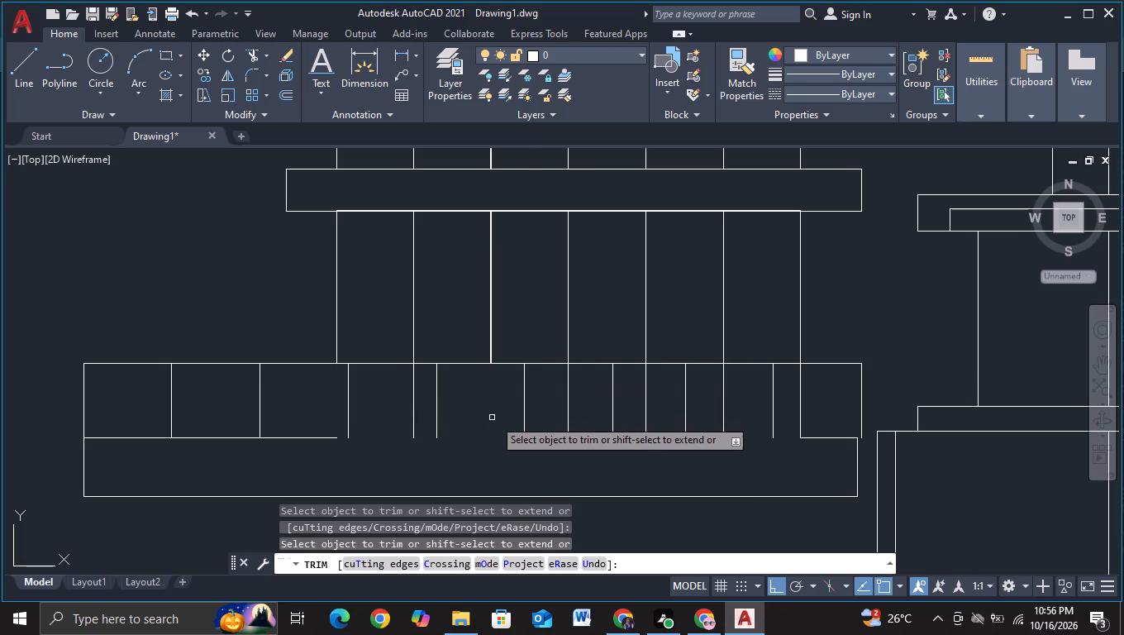
left_click(569, 403)
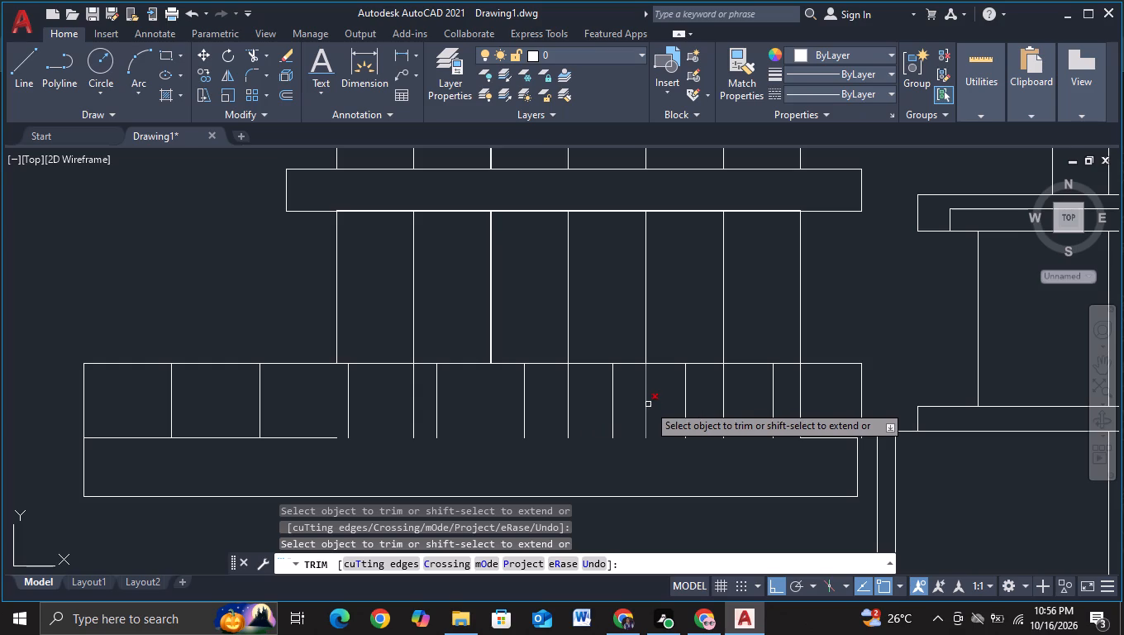
left_click(648, 404)
left_click(644, 403)
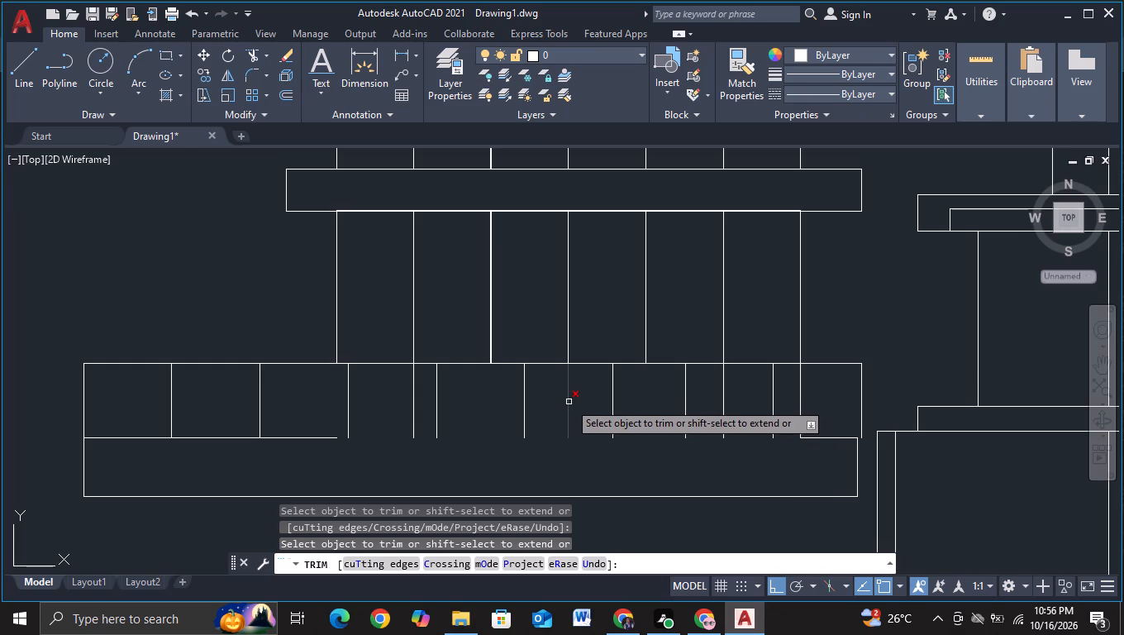
left_click(569, 402)
left_click(724, 399)
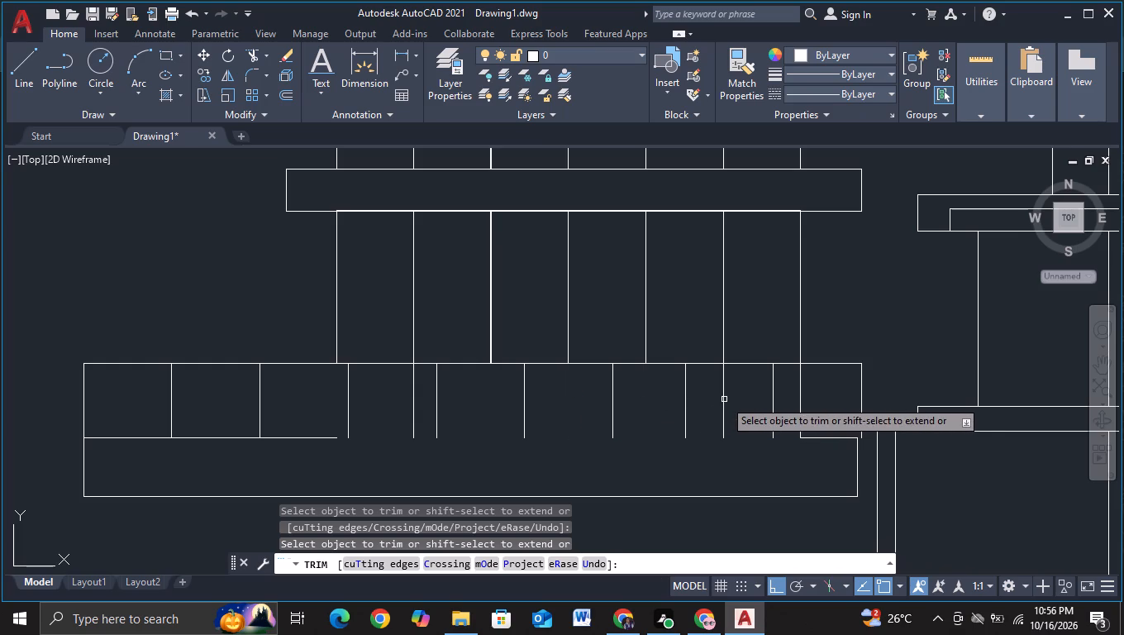
left_click(722, 399)
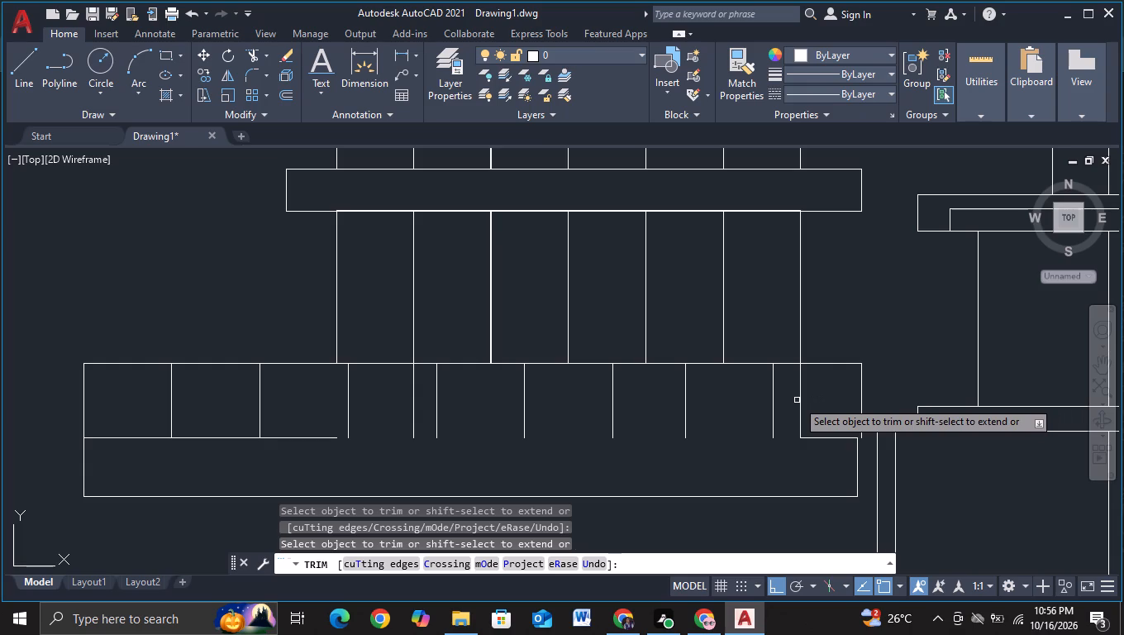
Trim the leftover vertical line and stray horizontal segment near the right end of the nine-panel row.
left_click(800, 399)
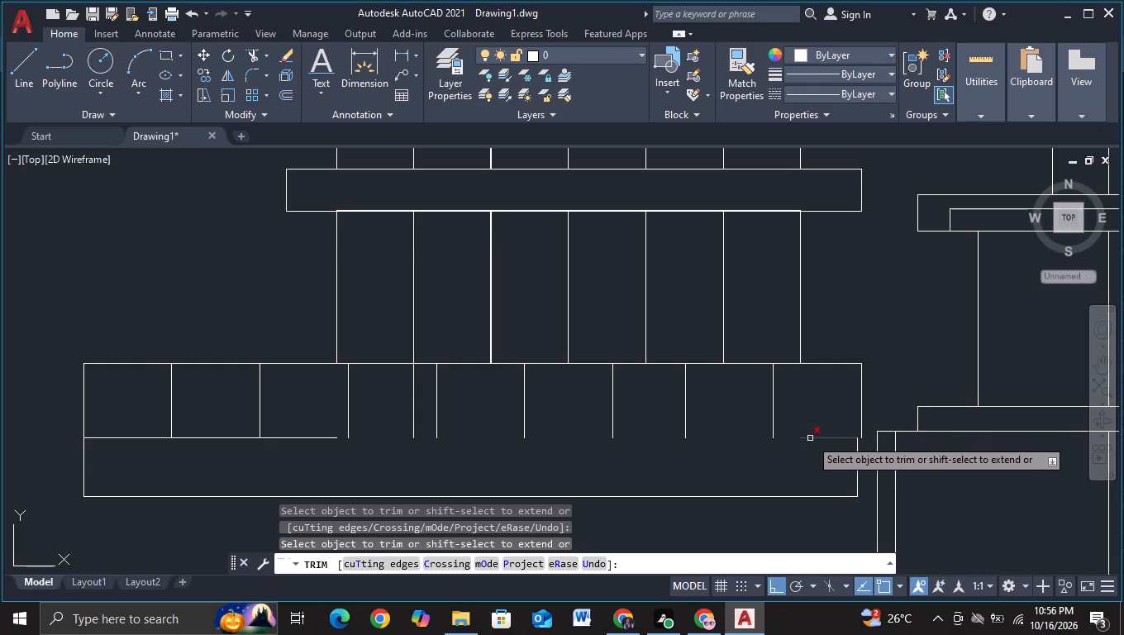
left_click(810, 438)
key("Escape")
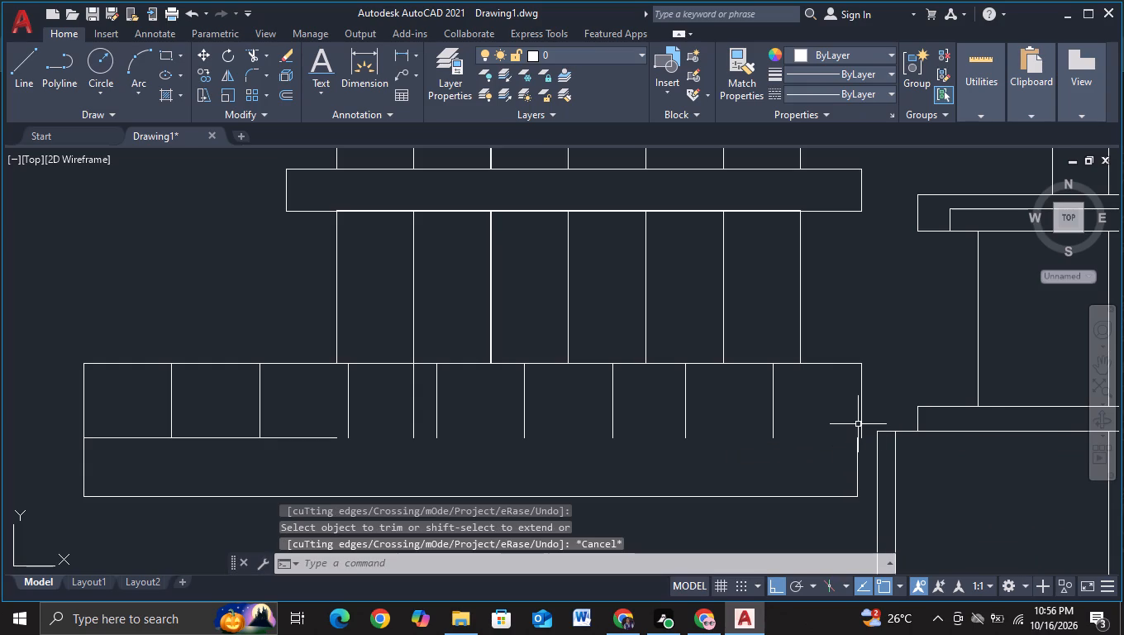
Move the nine-panel row's right end line about 4.5 units onto the base band's end and trim the overhanging top edge.
left_click(860, 423)
key("m")
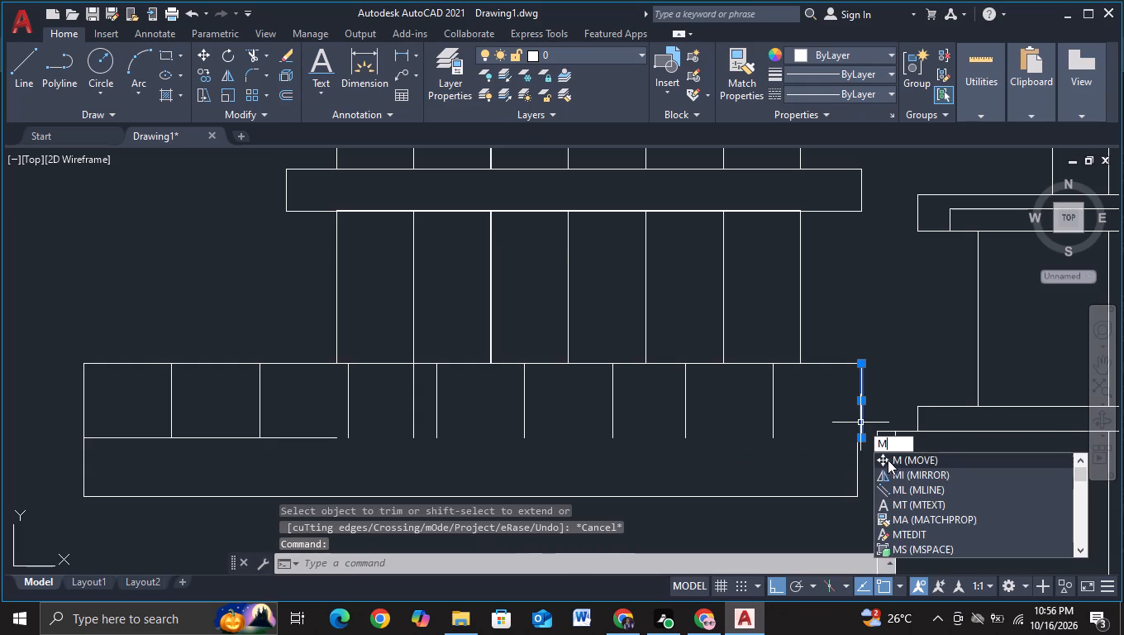
left_click(896, 462)
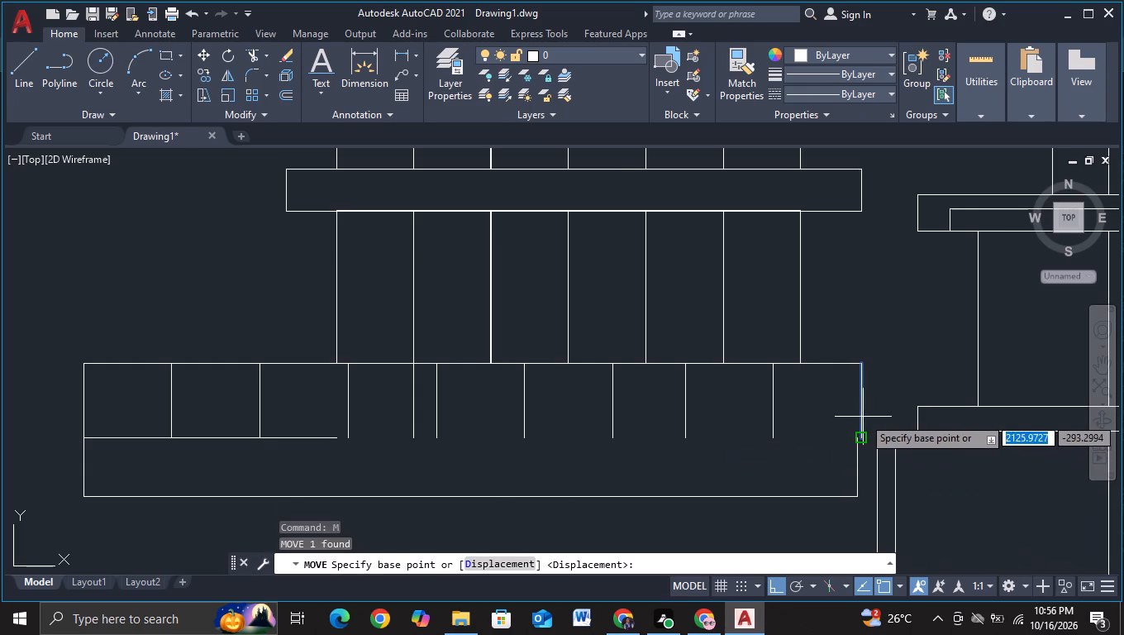
left_click(863, 417)
scroll(846, 430, "up", 2)
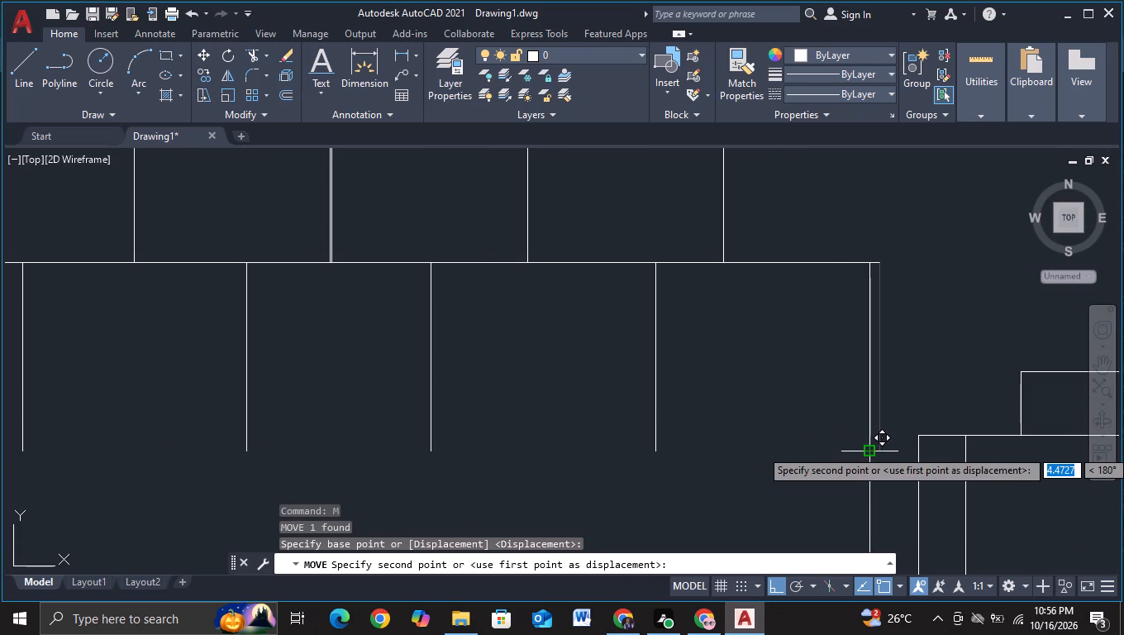
left_click(865, 449)
key("Escape")
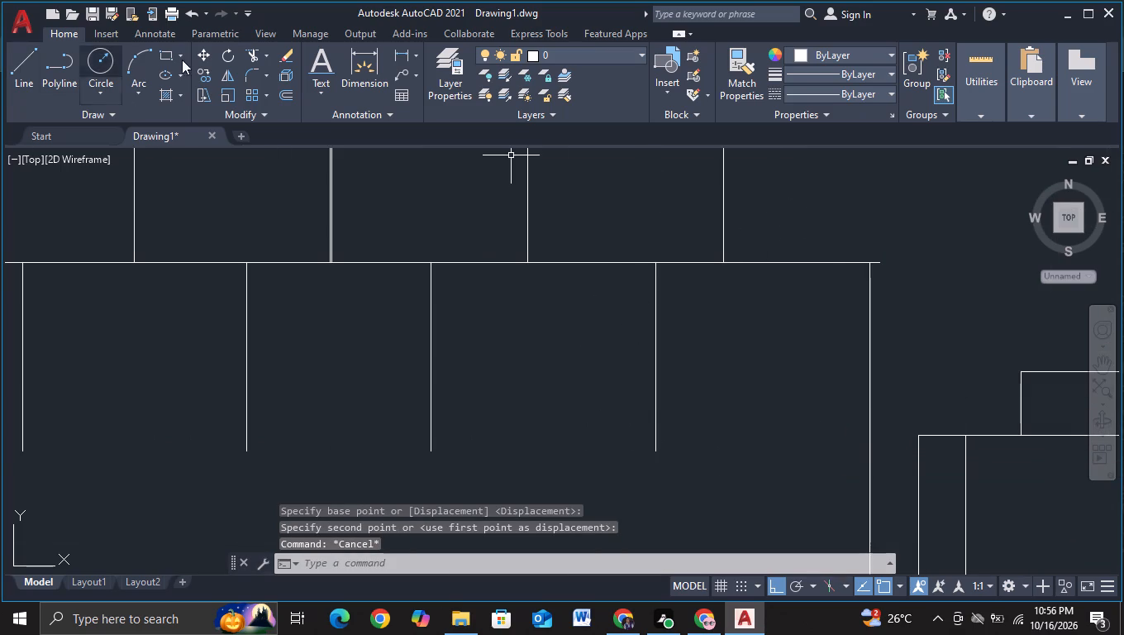
left_click(250, 57)
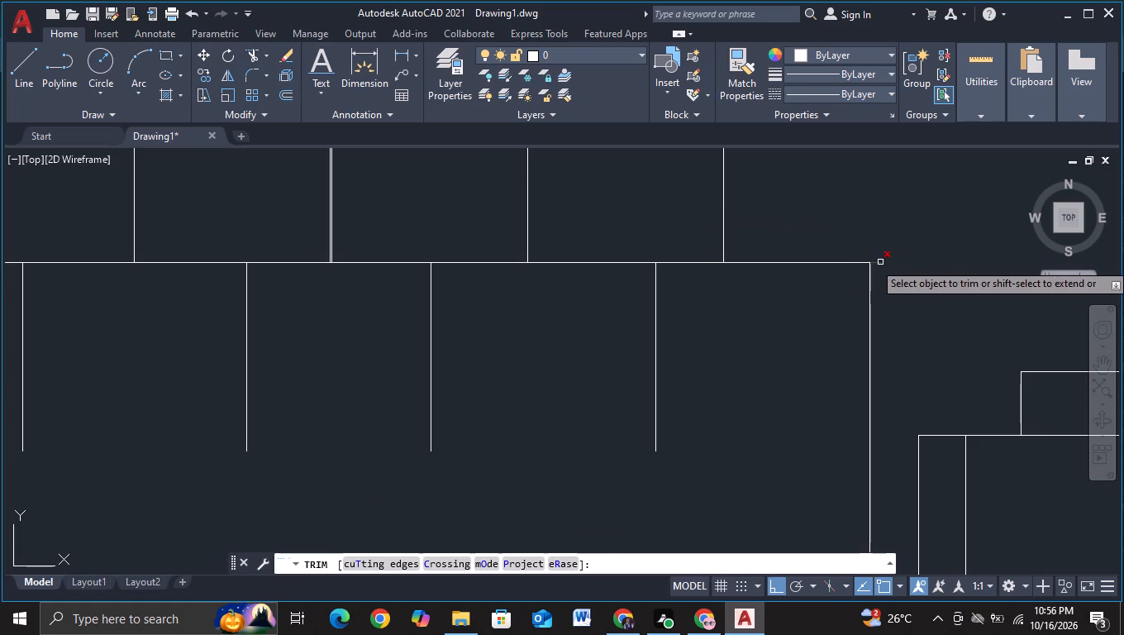
left_click(880, 262)
scroll(774, 335, "down", 2)
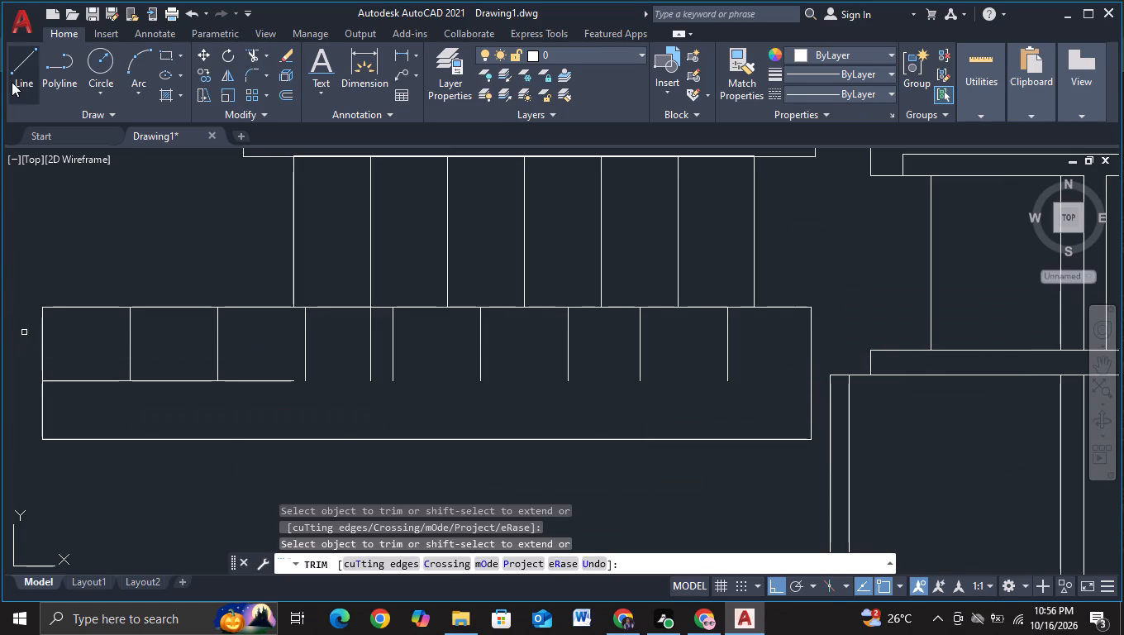
Draw the missing line along the base band's top edge, from the existing line's end to the band's right side.
left_click(12, 82)
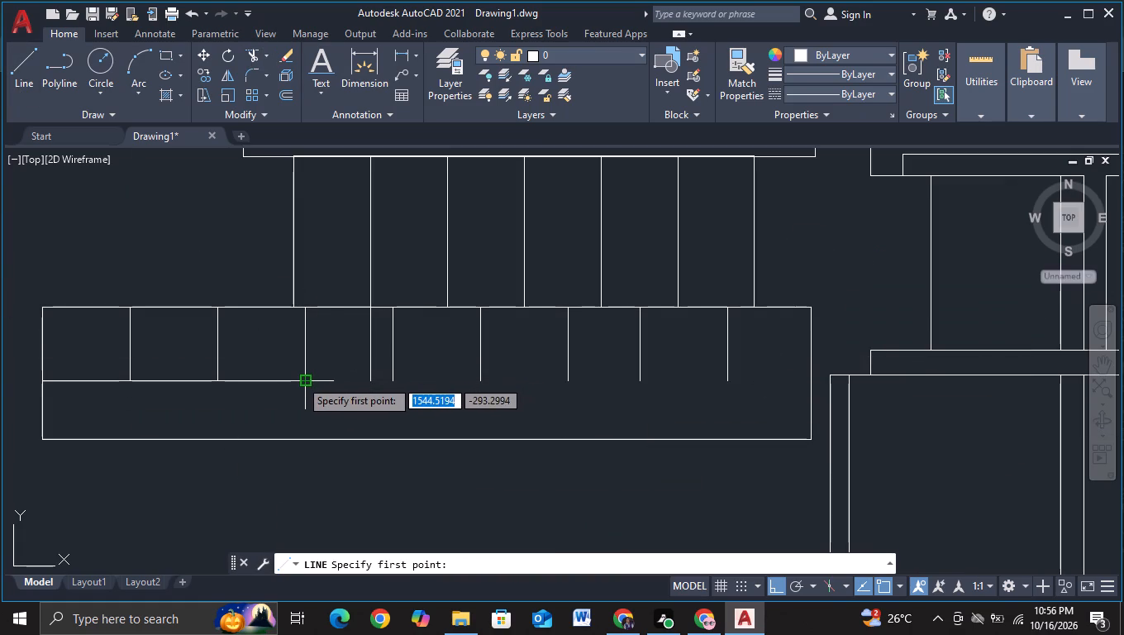
left_click(296, 380)
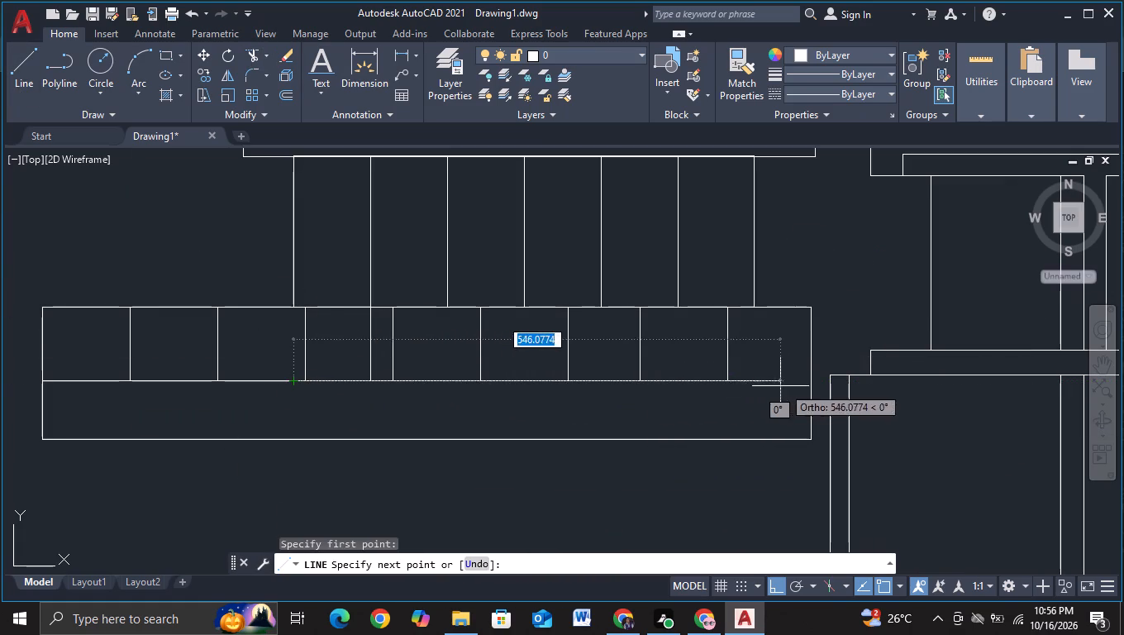
left_click(812, 380)
key("Escape")
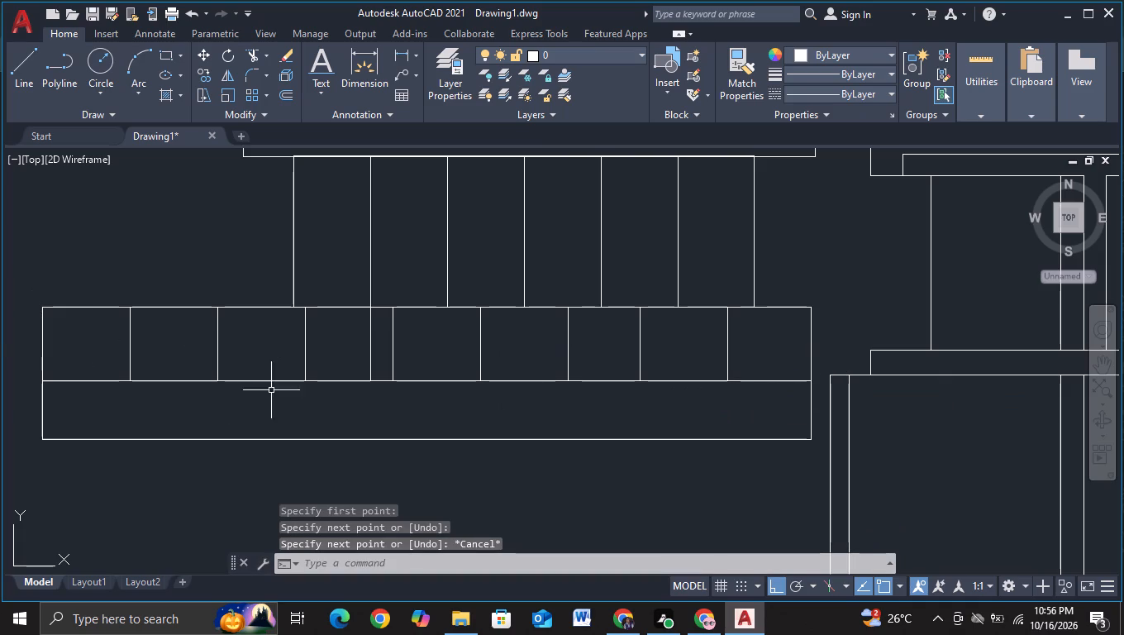
Trim the remaining extra vertical line inside the nine-panel row.
left_click(245, 51)
left_click(370, 335)
scroll(397, 406, "down", 1)
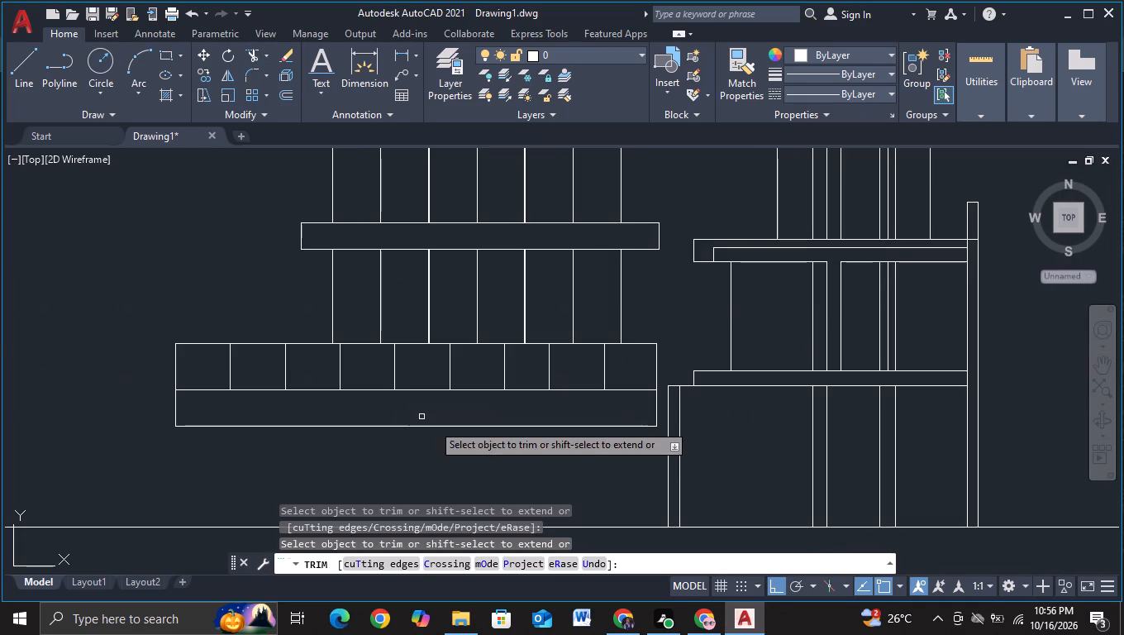
middle_click_drag(464, 446, 467, 429)
key("Escape")
Copy the upper six-panel floor straight down so its top meets the base band's underside and it crosses the ground line.
middle_click_drag(467, 437, 467, 430)
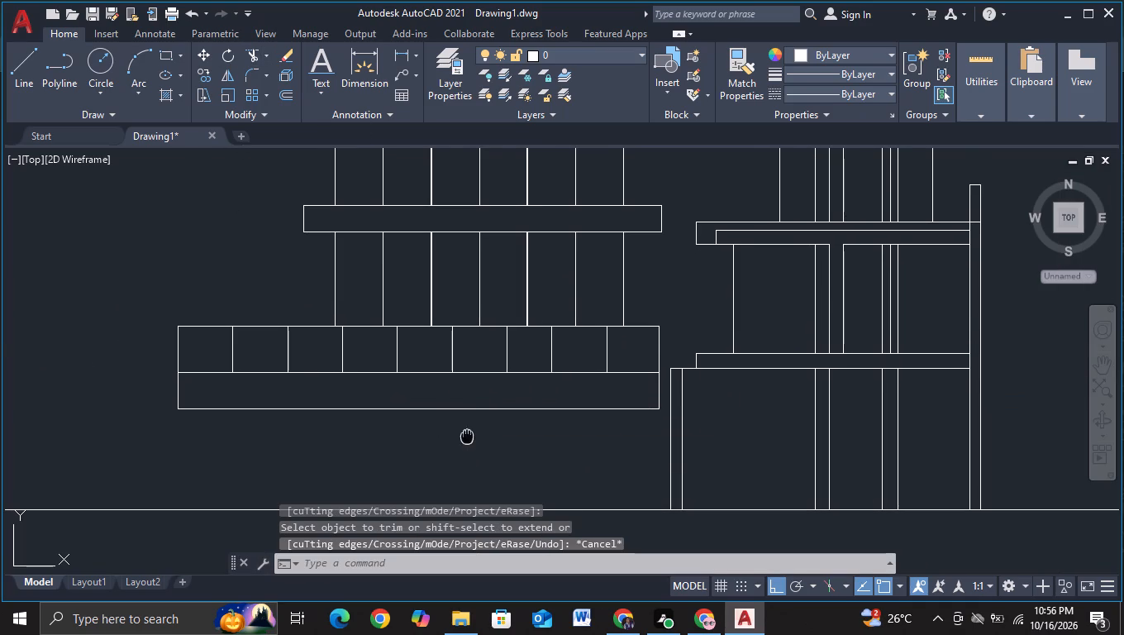
middle_click_drag(467, 430, 469, 401)
scroll(471, 407, "down", 2)
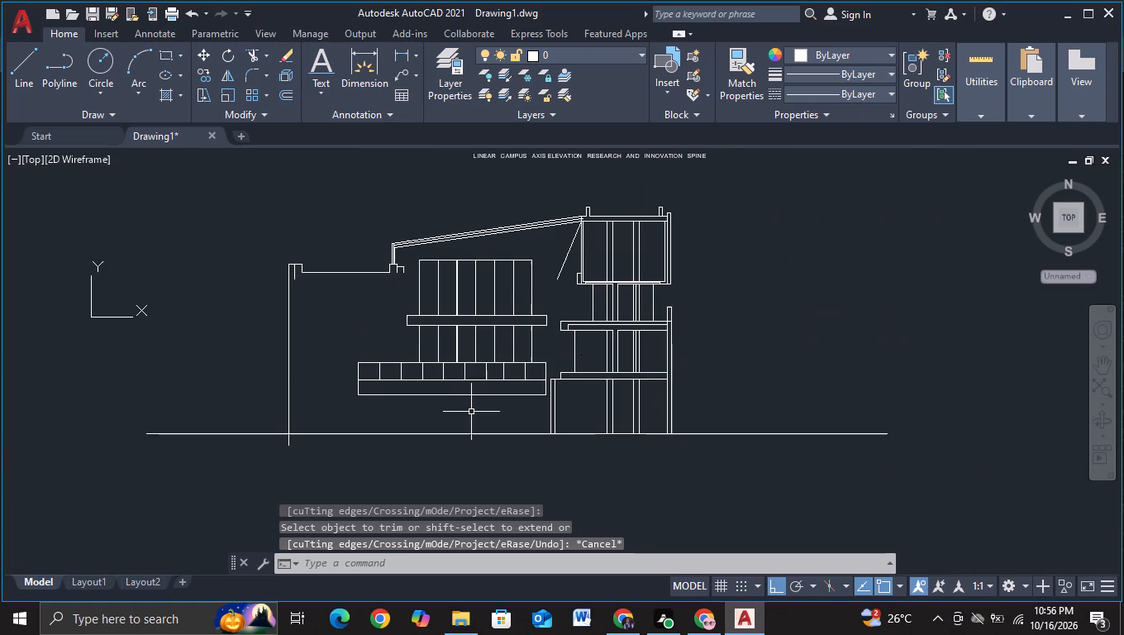
middle_click_drag(472, 417, 472, 394)
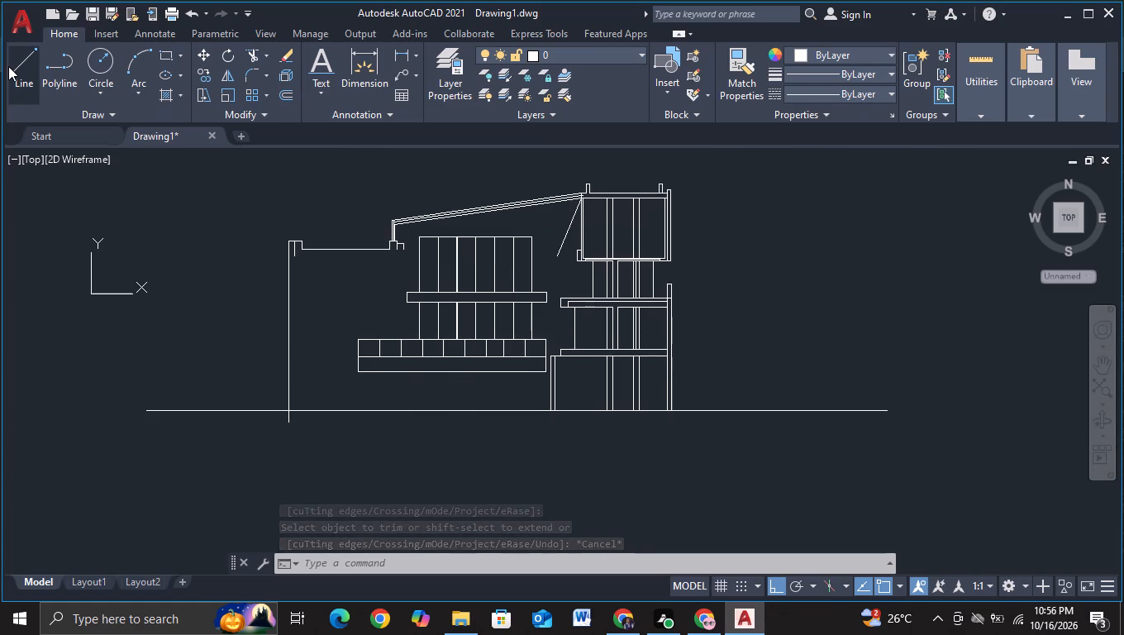
left_click(8, 66)
key("Escape")
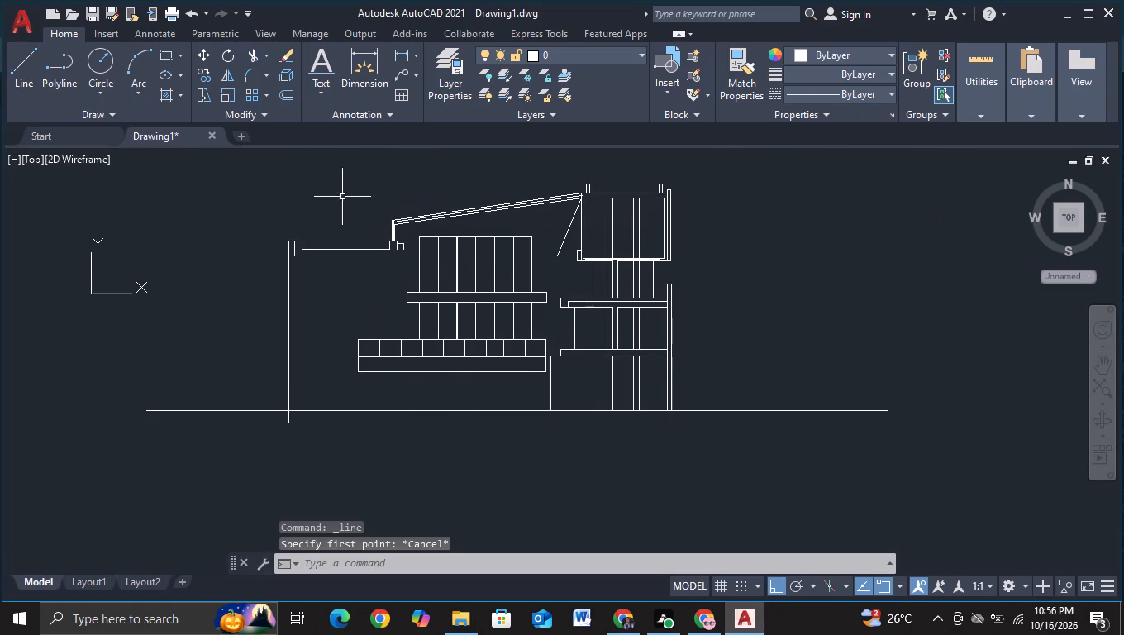
left_click(411, 232)
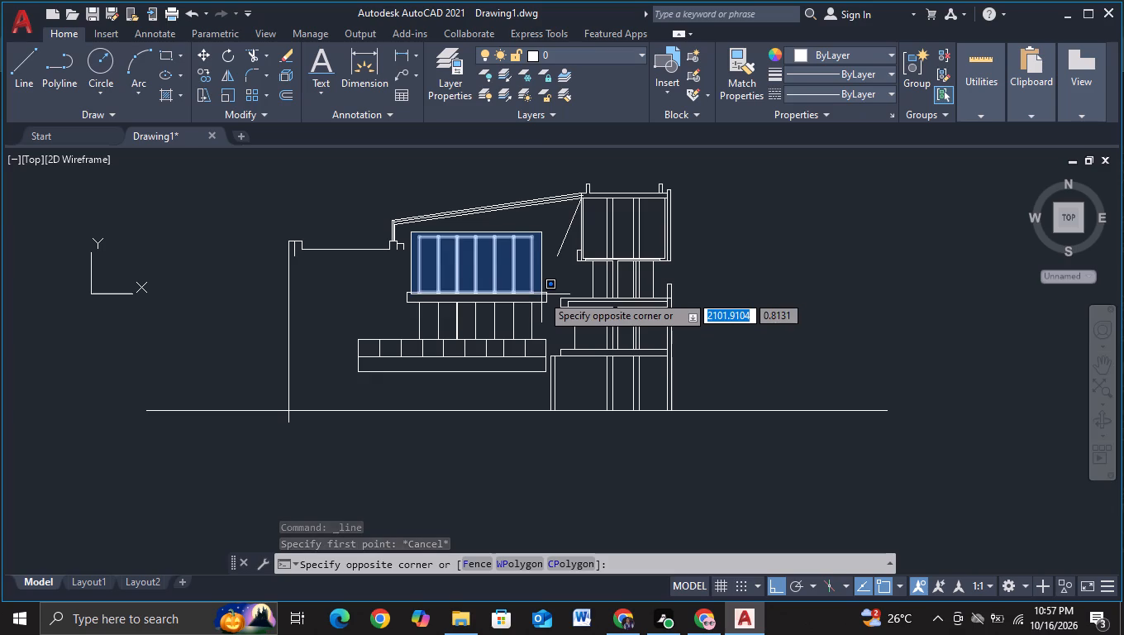
left_click(541, 294)
key("c")
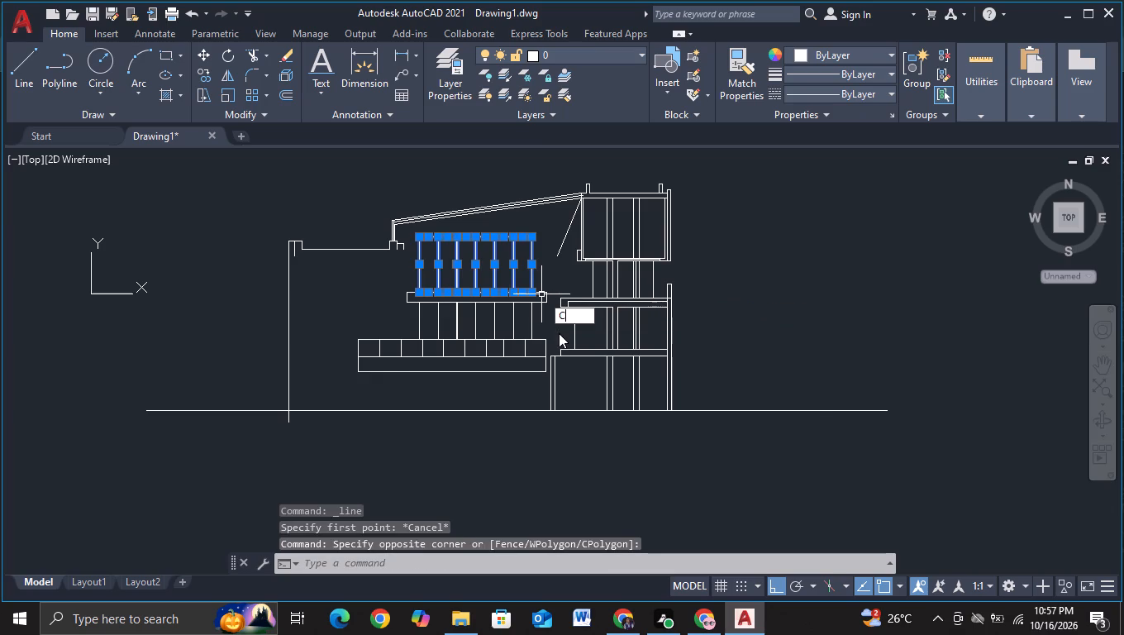
left_click(564, 343)
left_click(478, 275)
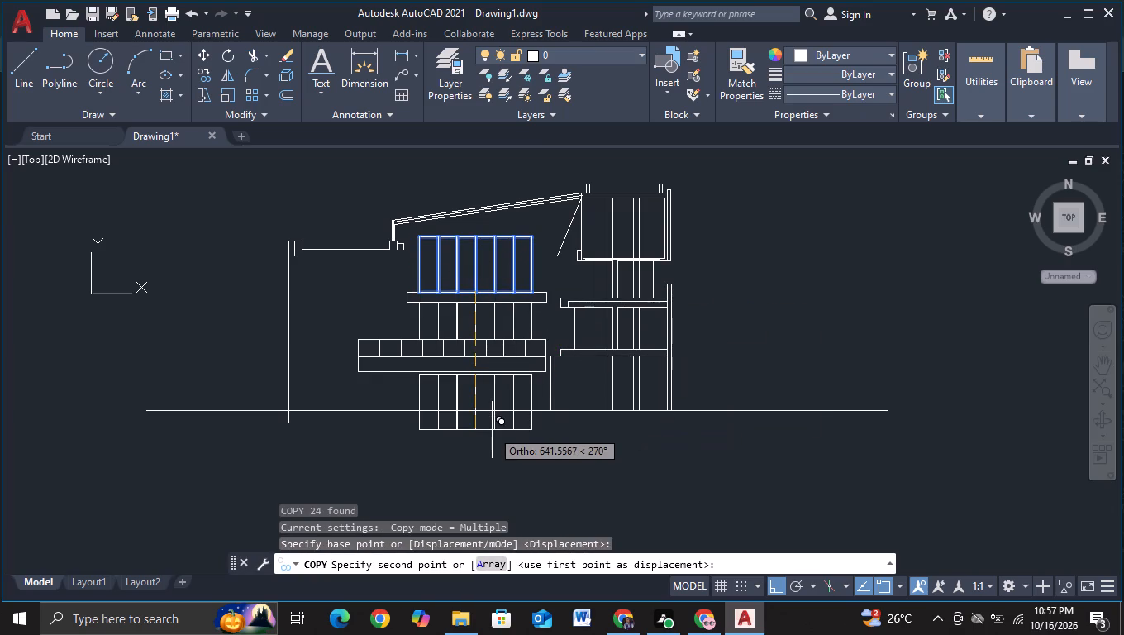
left_click(492, 427)
key("Escape")
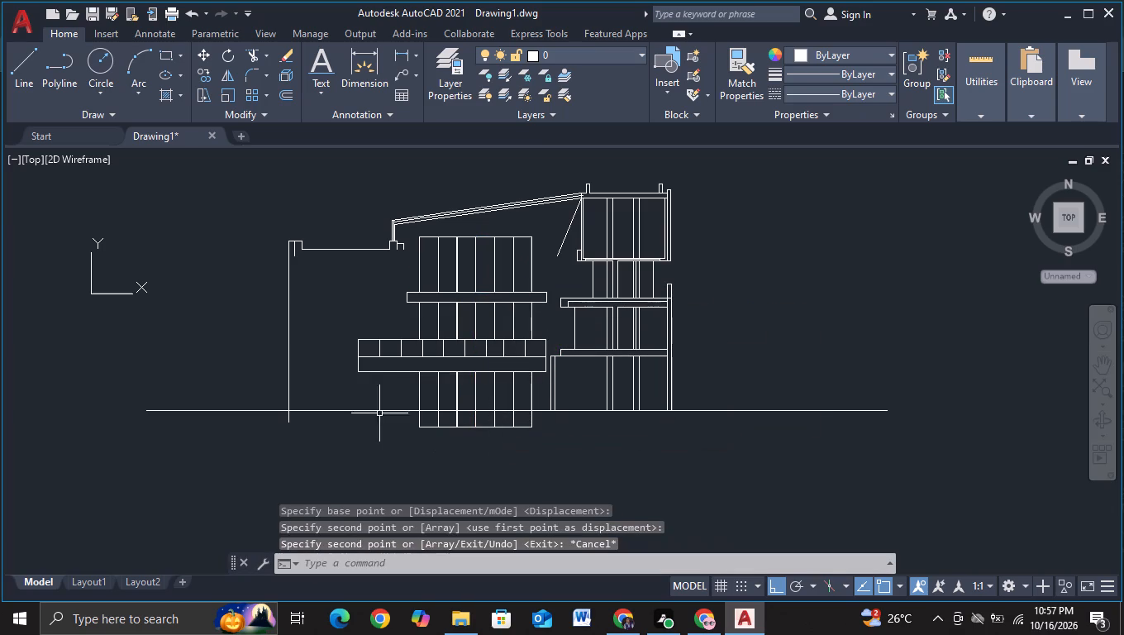
Trim the copied panels' verticals below the ground line and remove their leftover bottom edge segments.
left_click(249, 55)
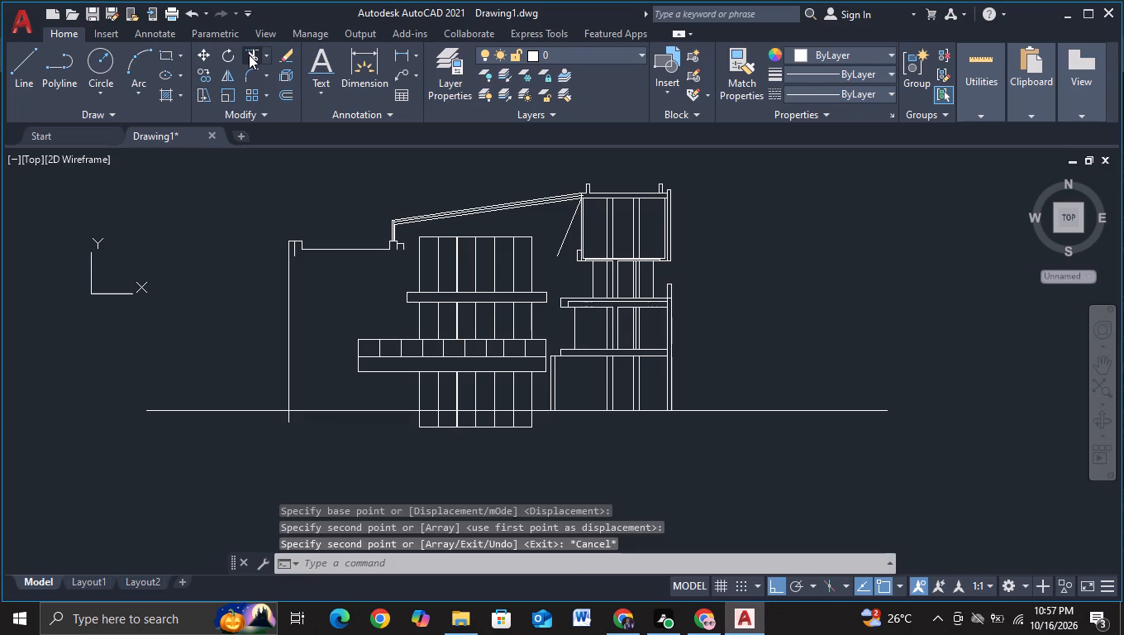
scroll(449, 408, "up", 2)
left_click_drag(345, 438, 392, 428)
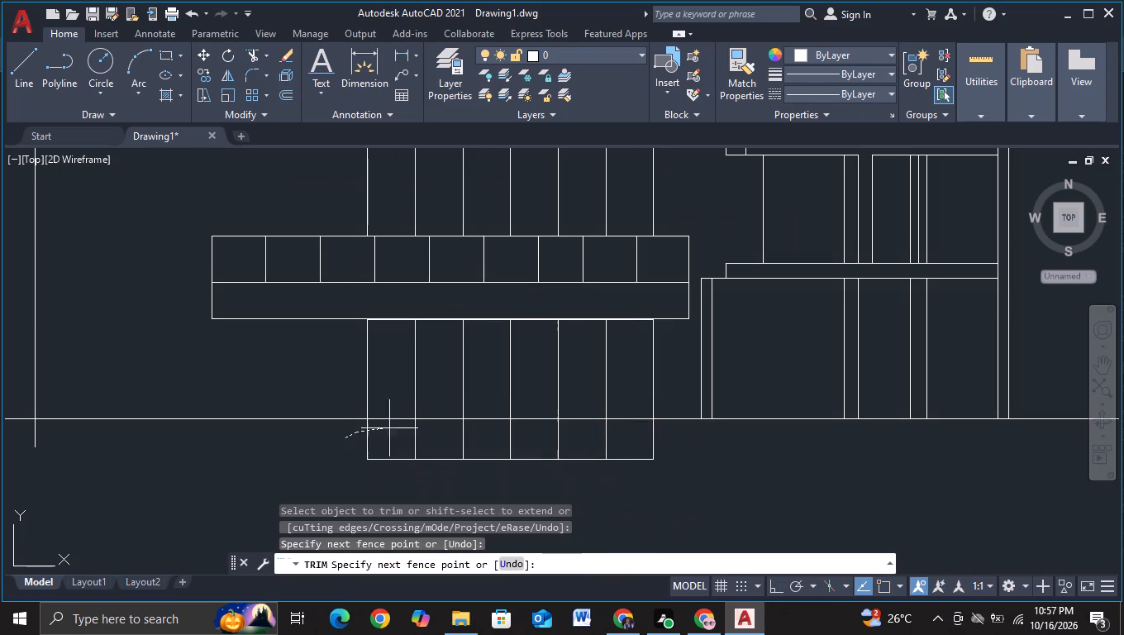
left_click_drag(392, 428, 531, 446)
left_click_drag(381, 442, 459, 449)
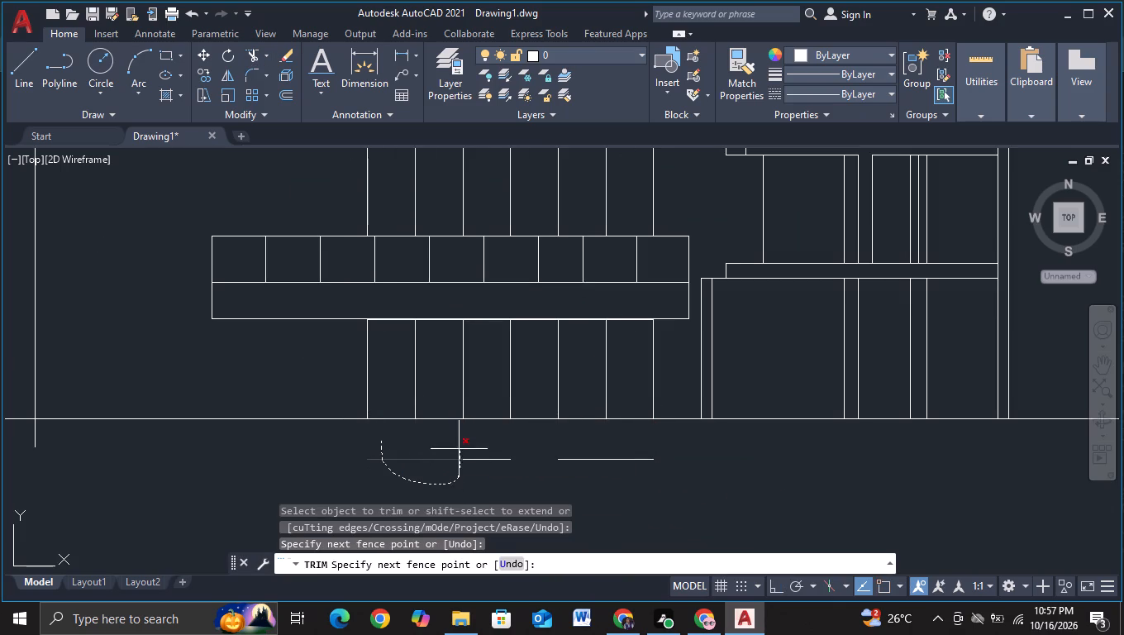
left_click_drag(459, 449, 601, 451)
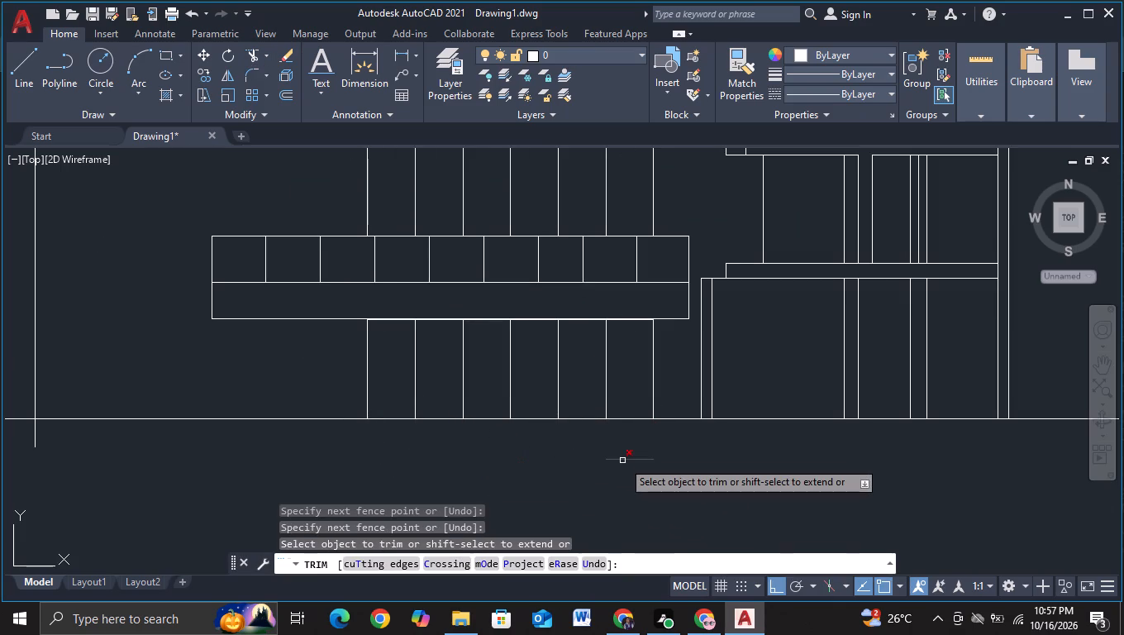
left_click(622, 461)
scroll(620, 473, "down", 2)
key("Escape")
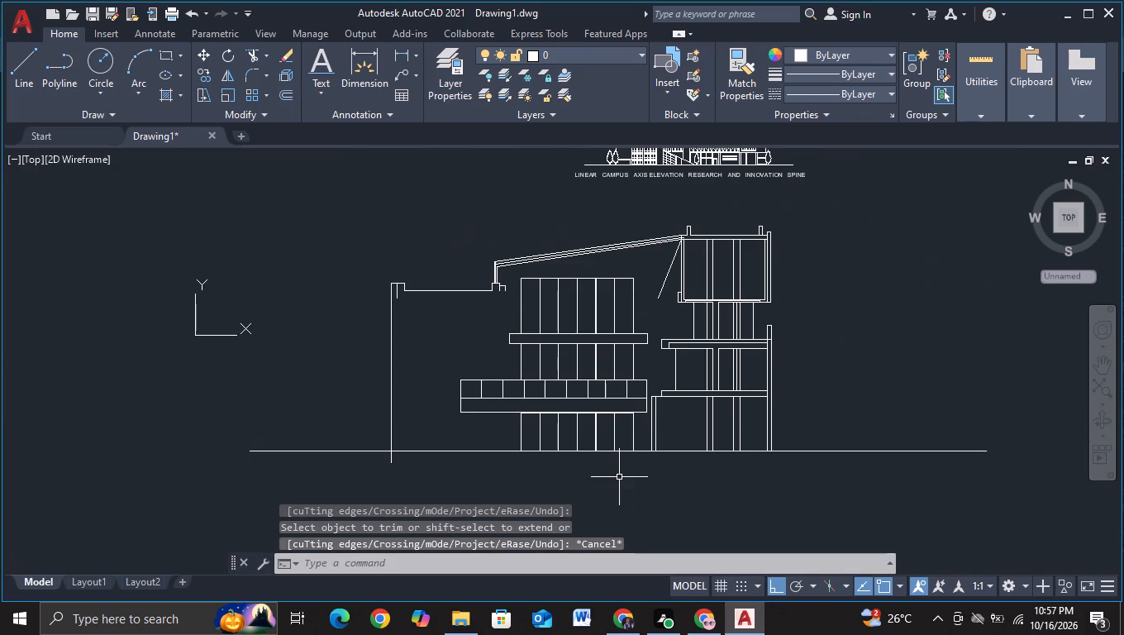
Trim away the tall vertical line running from the flat roof's left end to below the ground line.
middle_click_drag(619, 477, 646, 436)
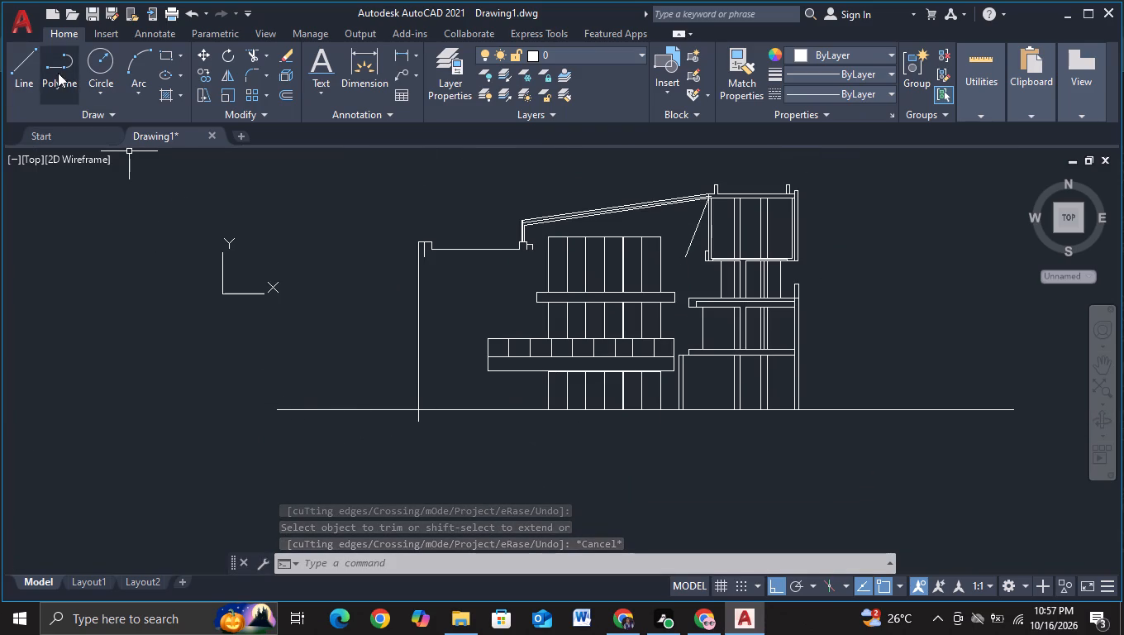
left_click(36, 74)
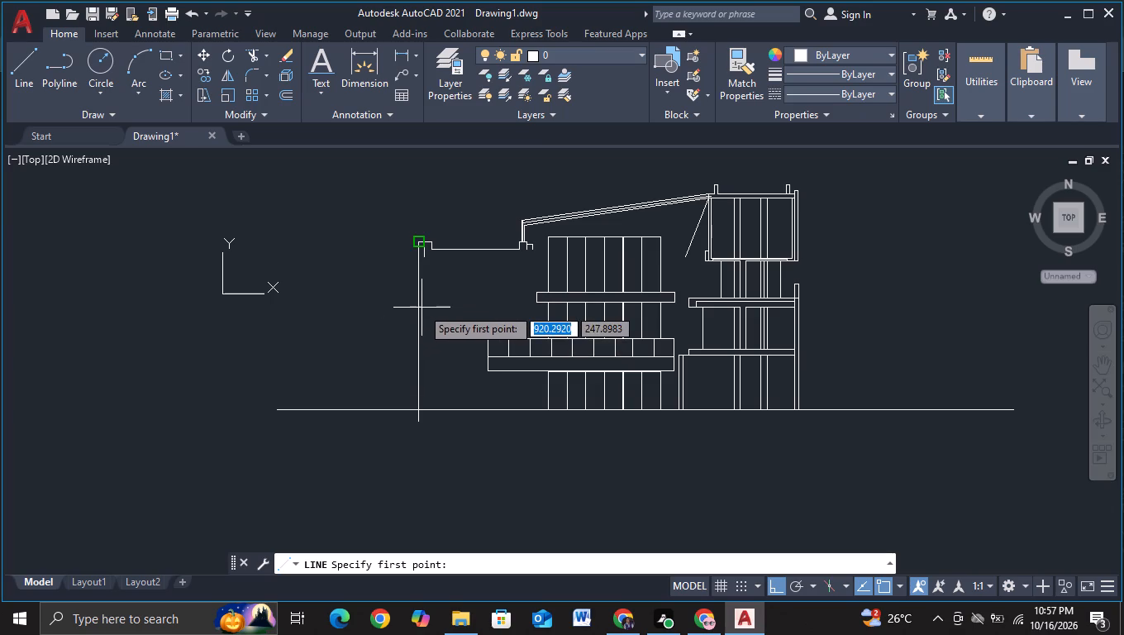
key("Escape")
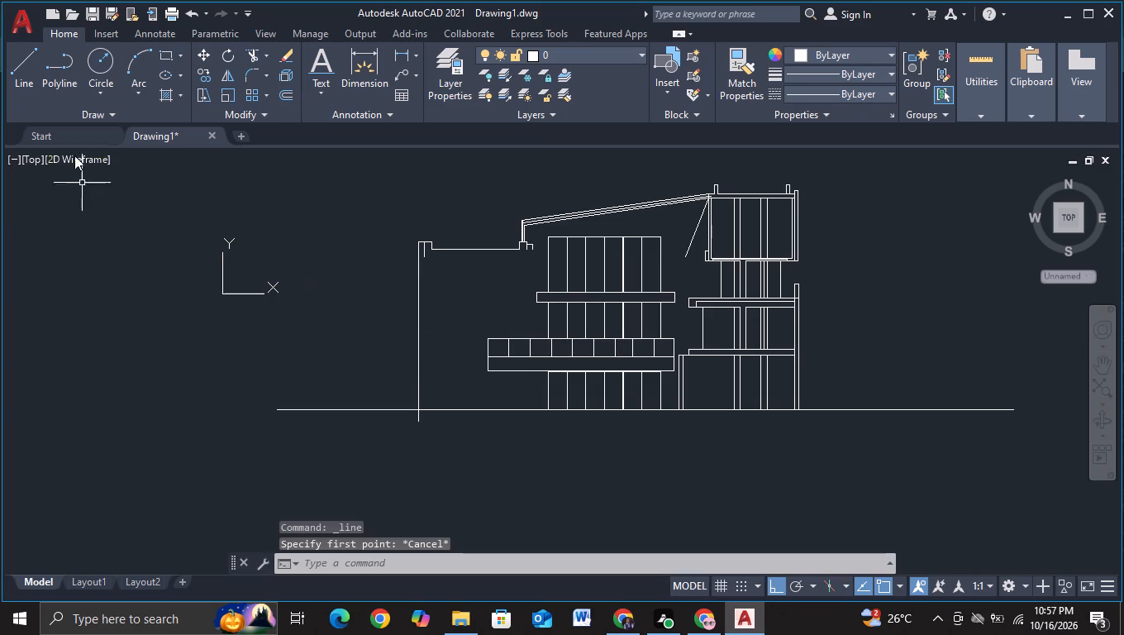
left_click(247, 50)
left_click_drag(375, 340, 465, 324)
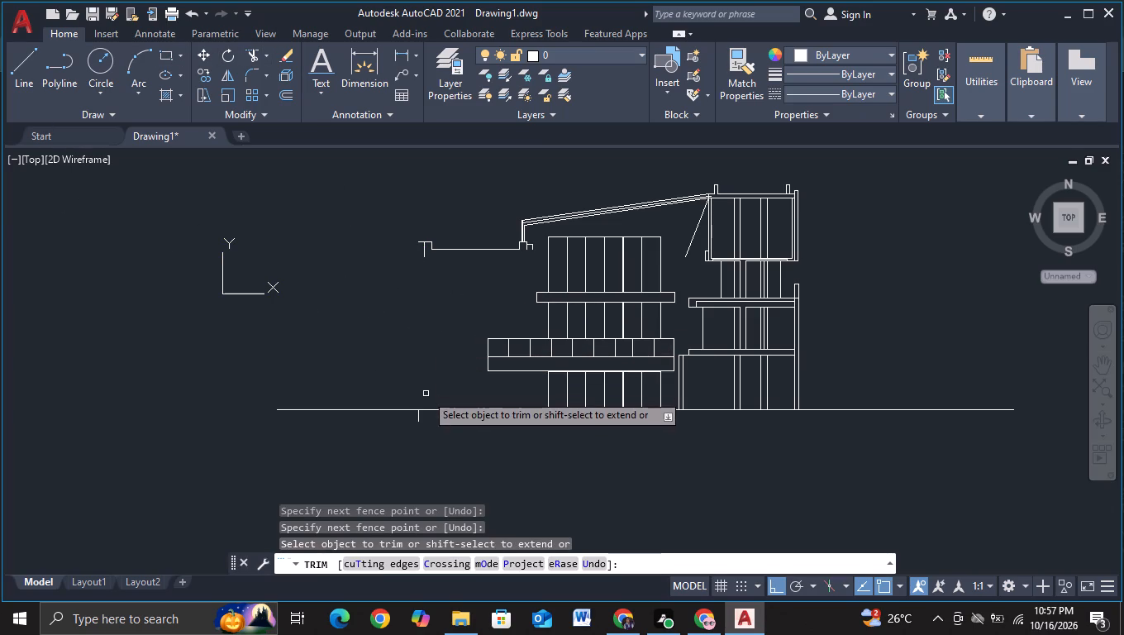
left_click(419, 418)
Draw a wall line down from the flat roof's left end and a thin closed floor slab extending right from its foot.
left_click(12, 77)
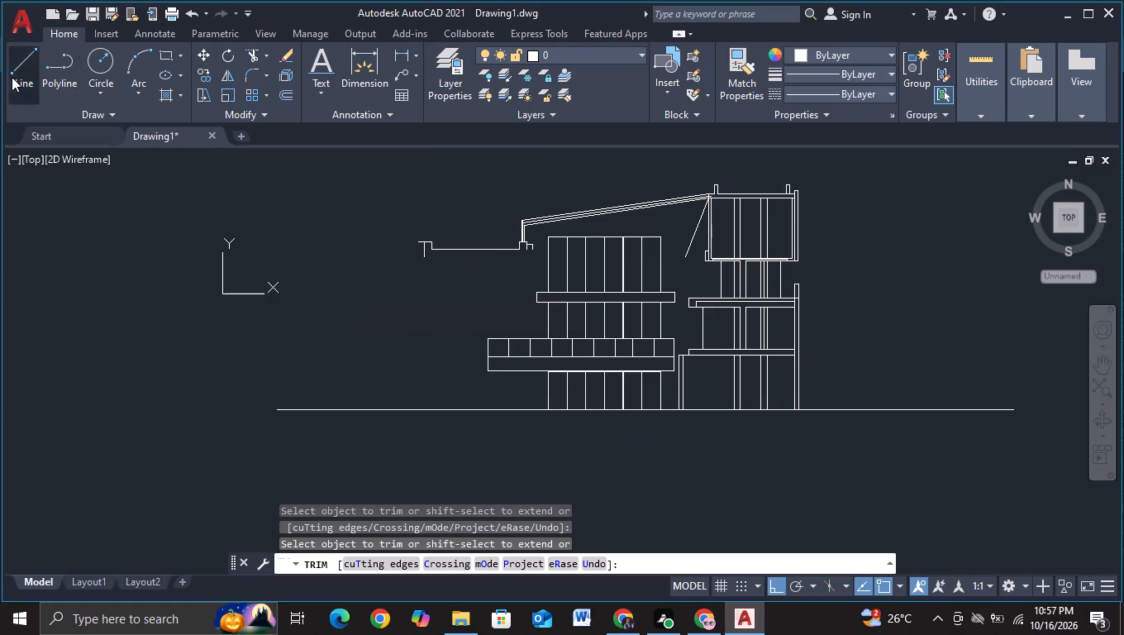
scroll(429, 268, "up", 1)
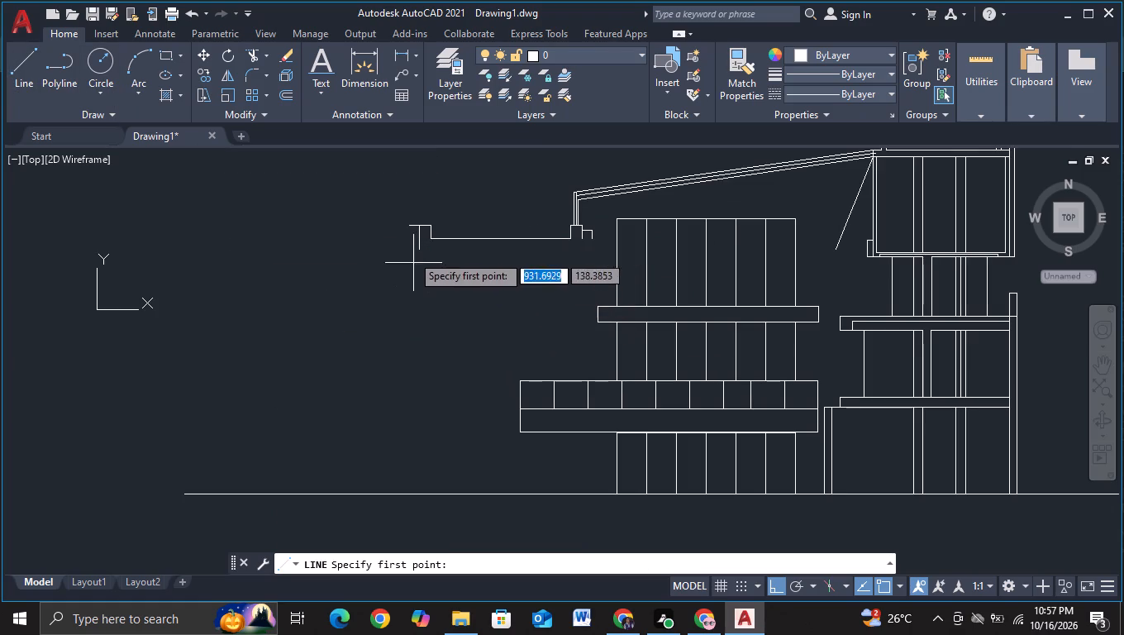
left_click(408, 227)
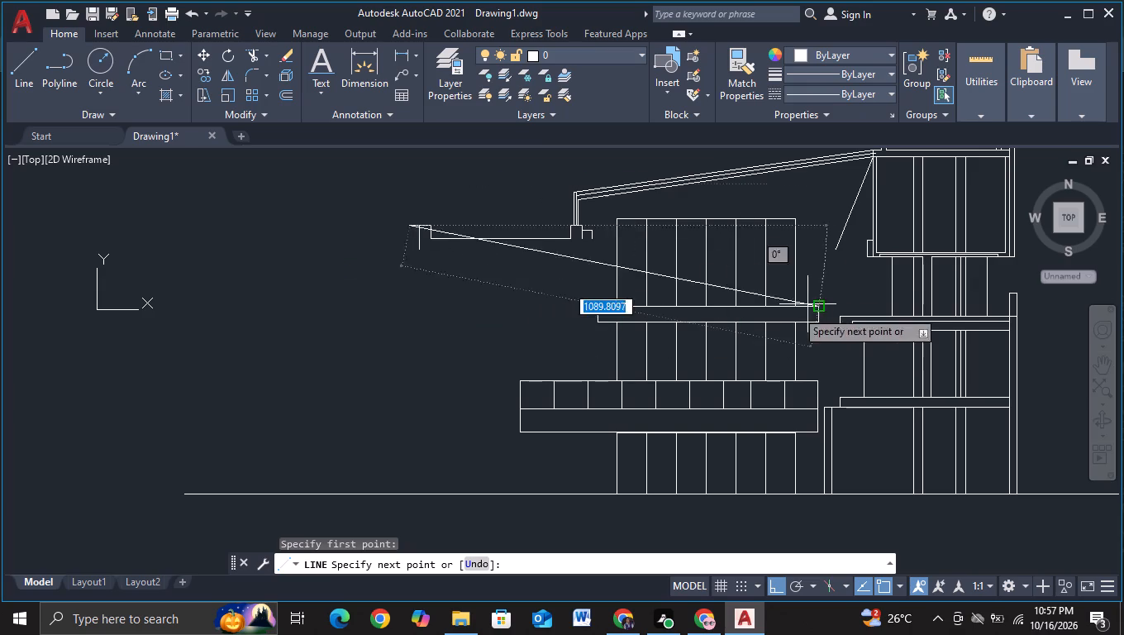
left_click(415, 275)
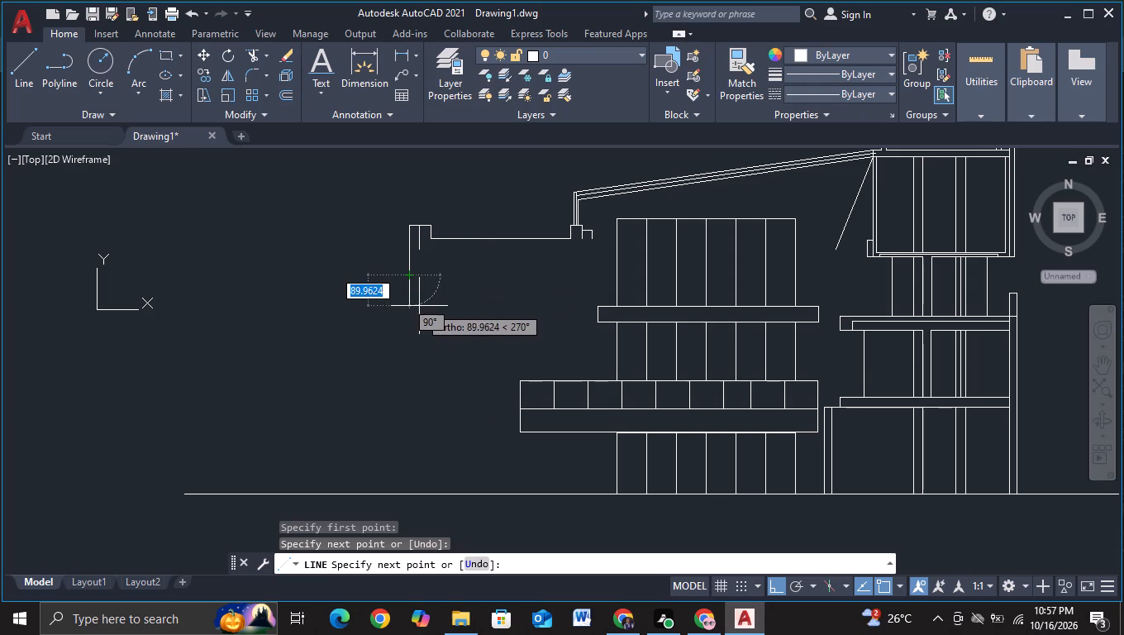
left_click(419, 306)
left_click(509, 304)
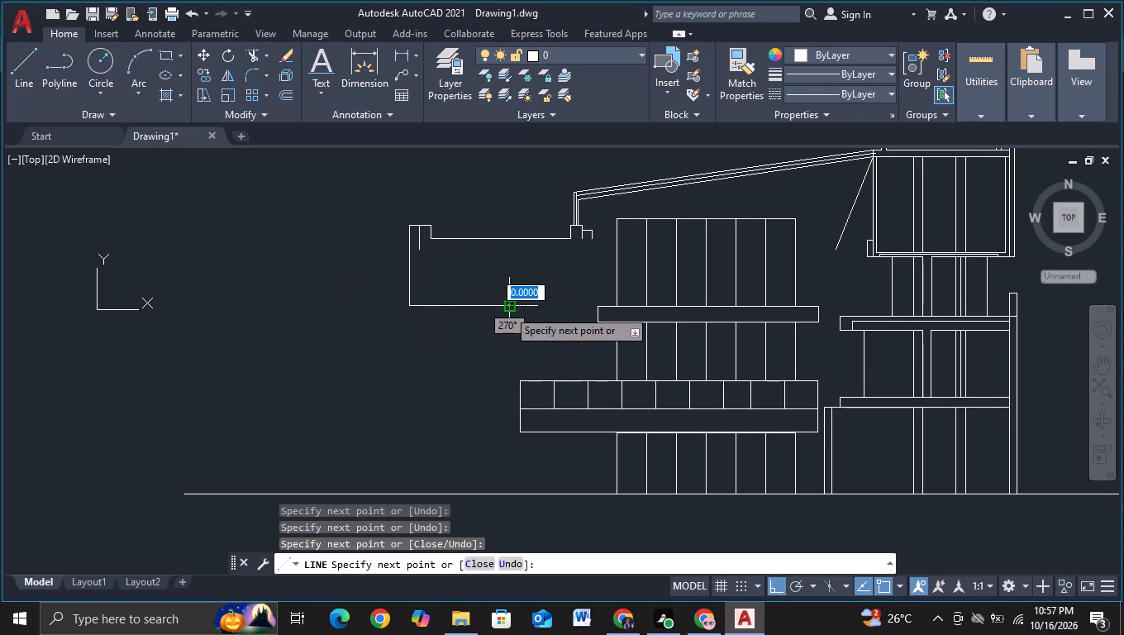
left_click(507, 314)
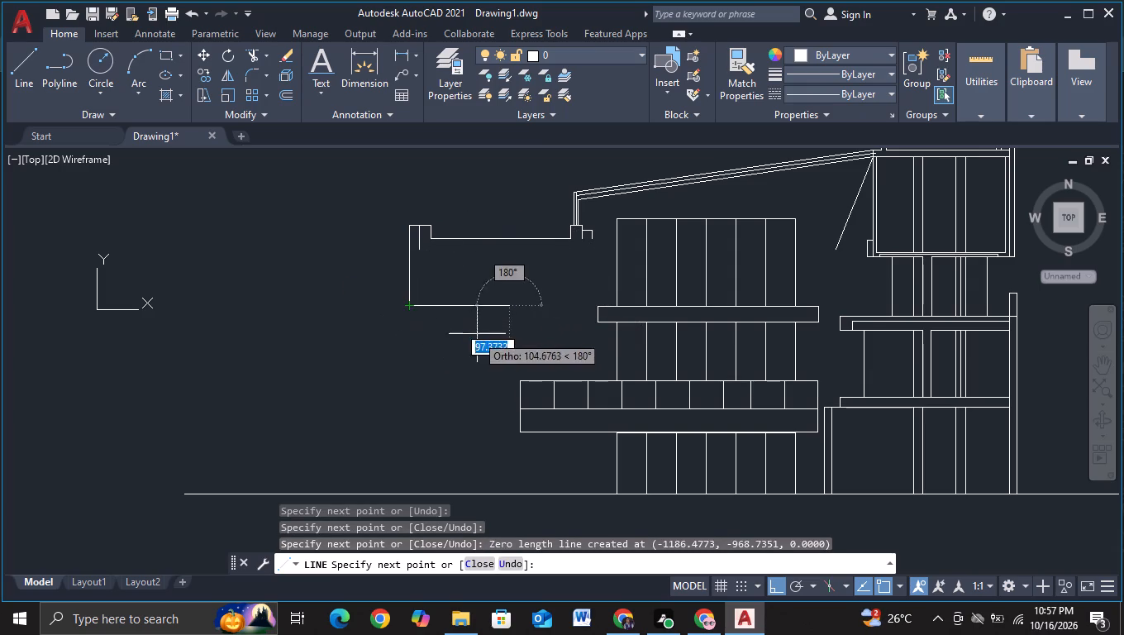
scroll(503, 332, "up", 2)
left_click(508, 286)
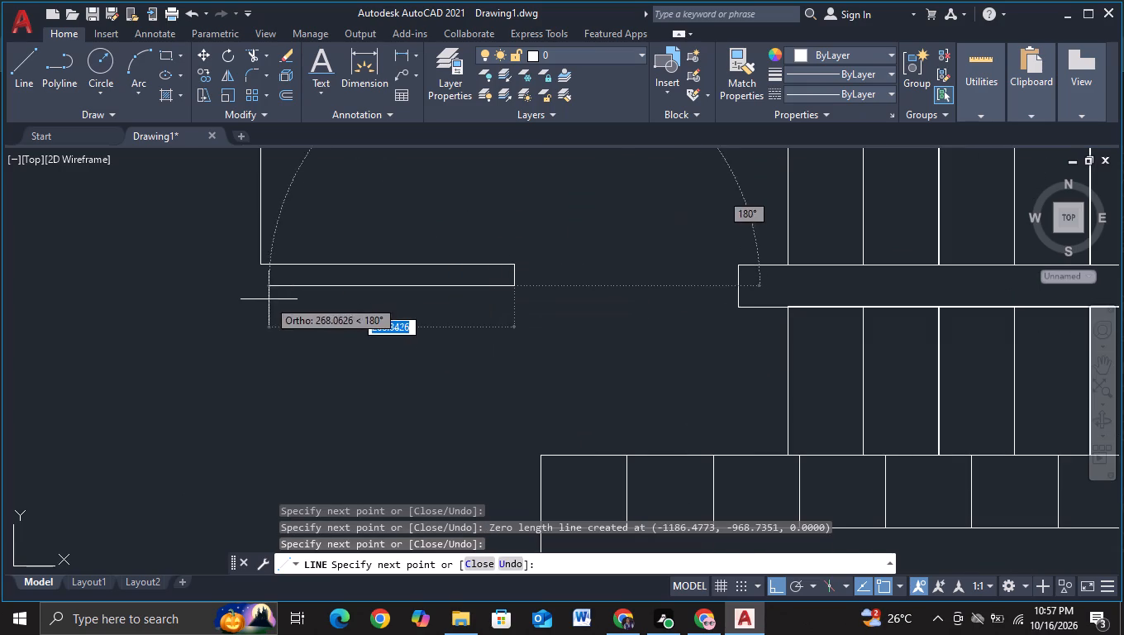
left_click(260, 284)
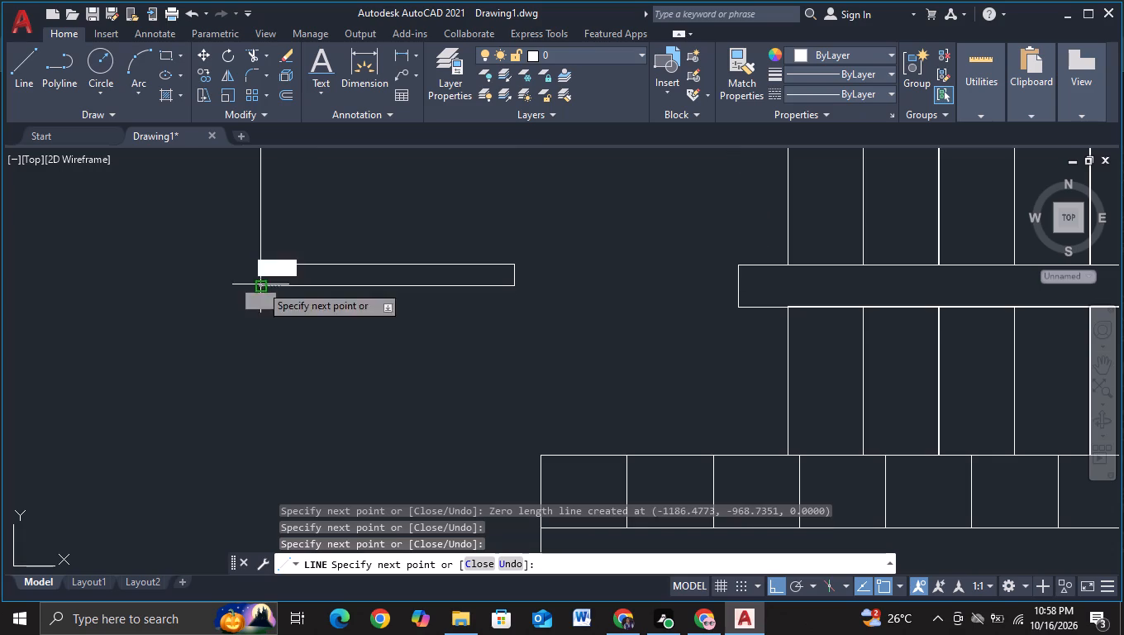
left_click(255, 263)
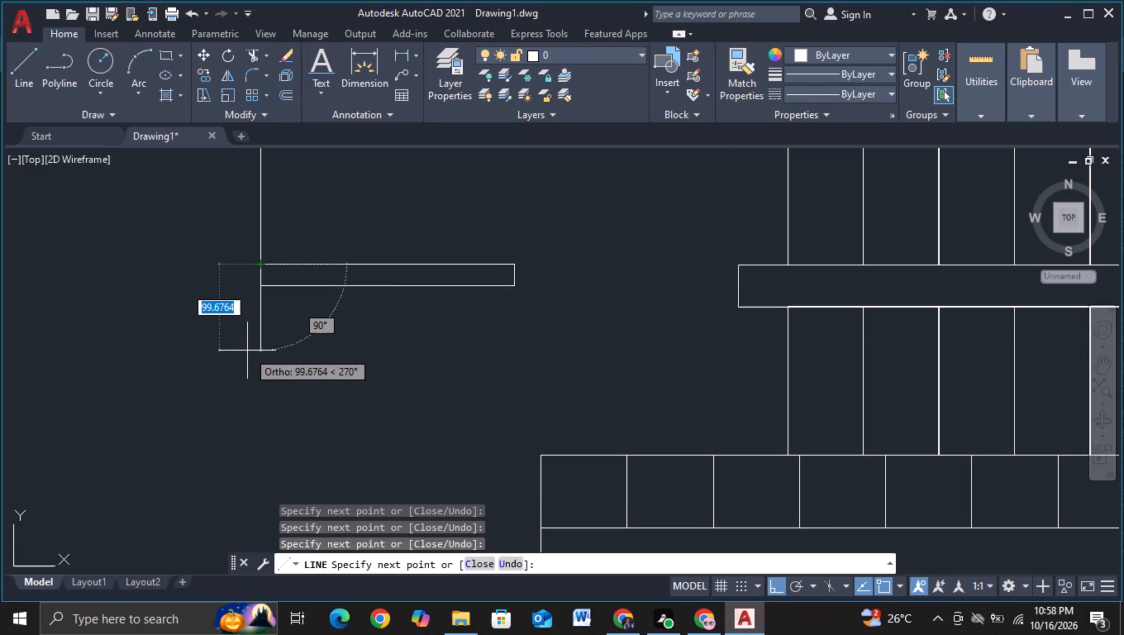
Draw a narrow double-line wall stepped out left of the floor slab, dropping down and returning to the slab's lower left corner.
left_click(256, 290)
left_click(193, 305)
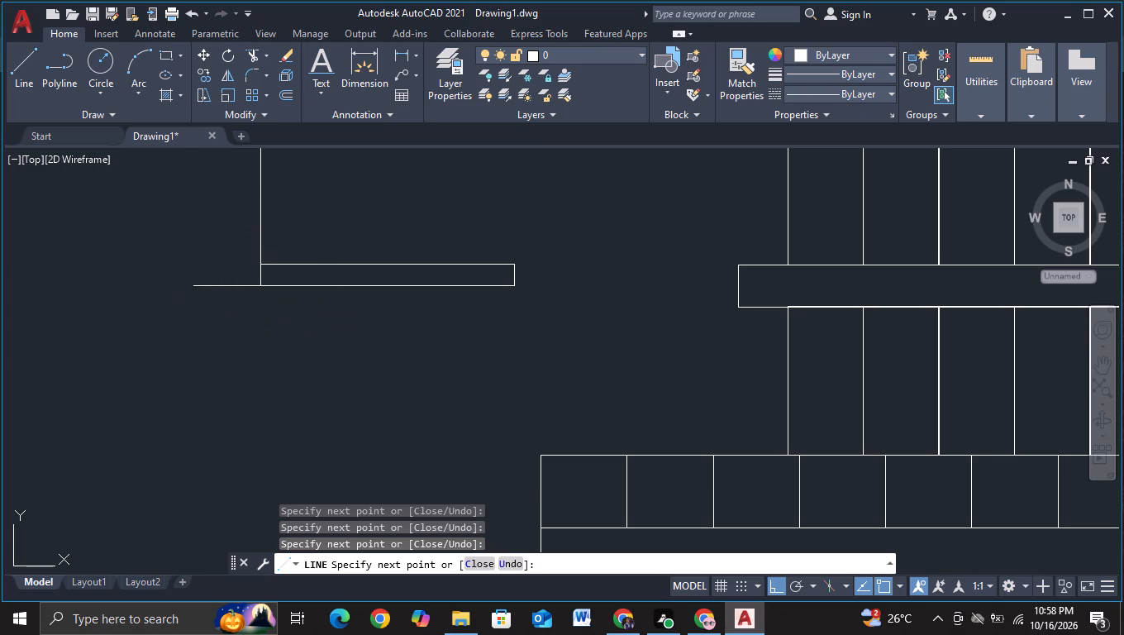
scroll(165, 481, "down", 2)
middle_click_drag(169, 495, 186, 394)
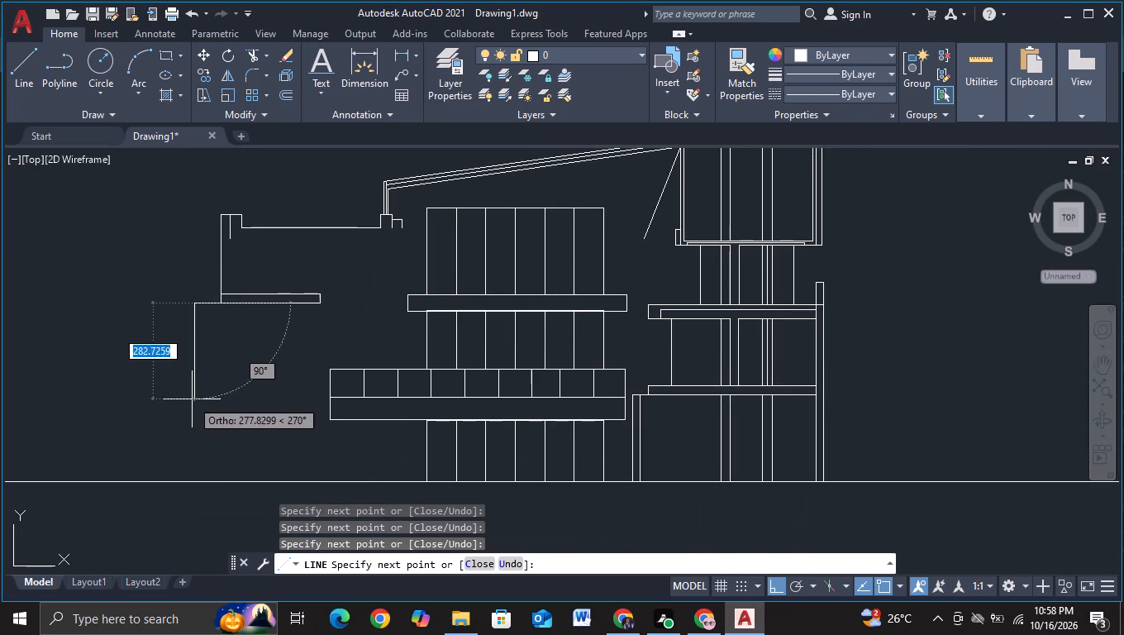
left_click(200, 378)
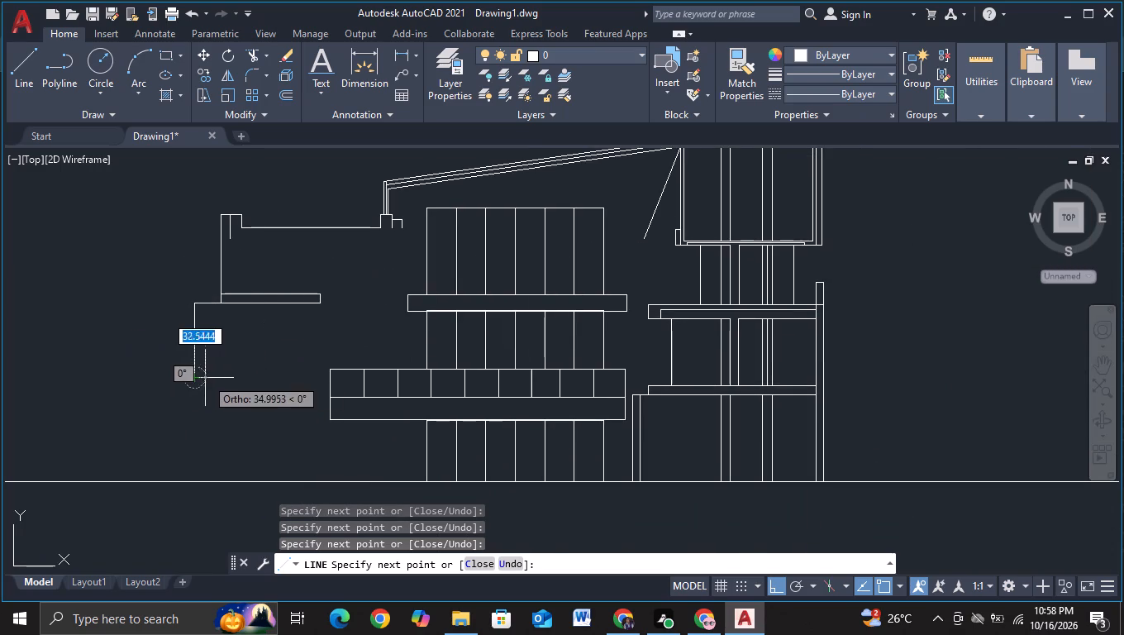
left_click(201, 378)
scroll(207, 370, "up", 1)
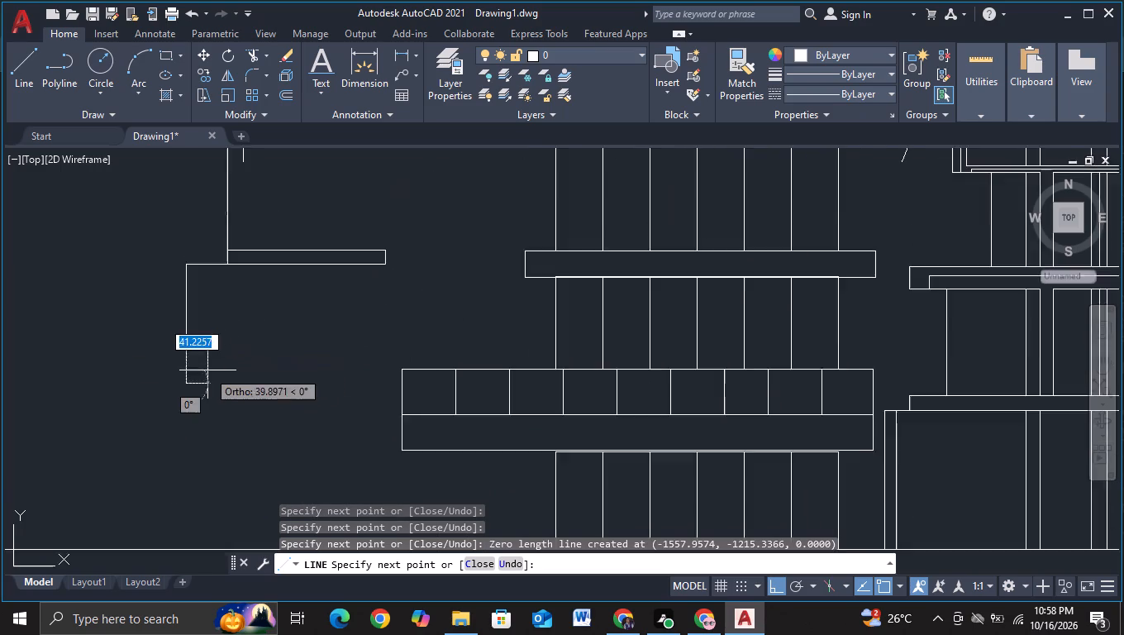
scroll(207, 371, "up", 1)
left_click(186, 393)
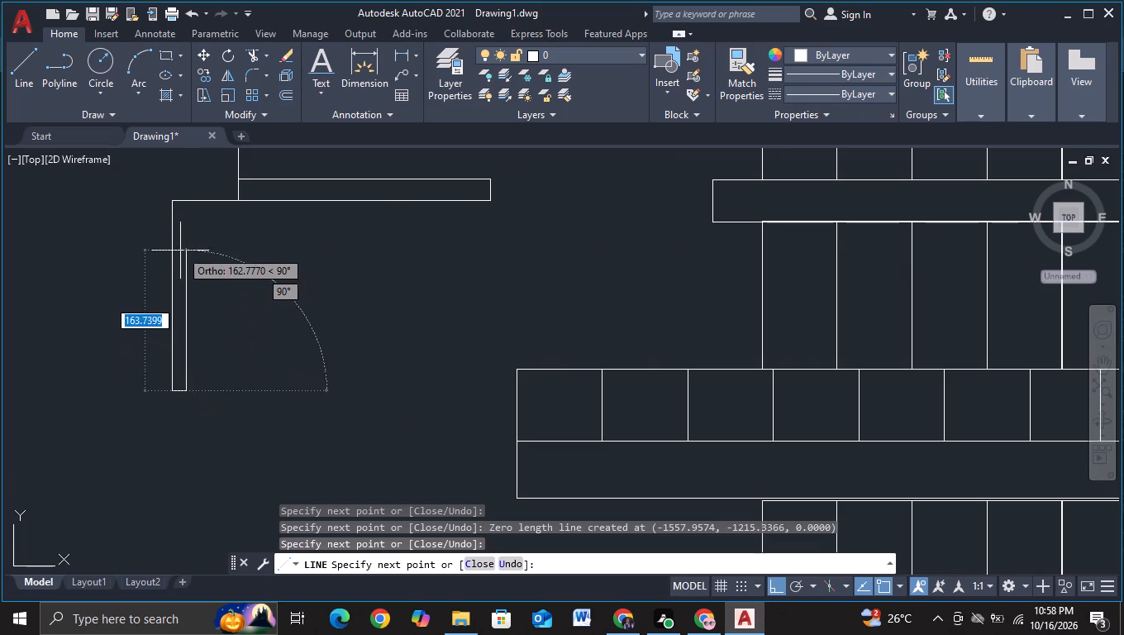
left_click(188, 218)
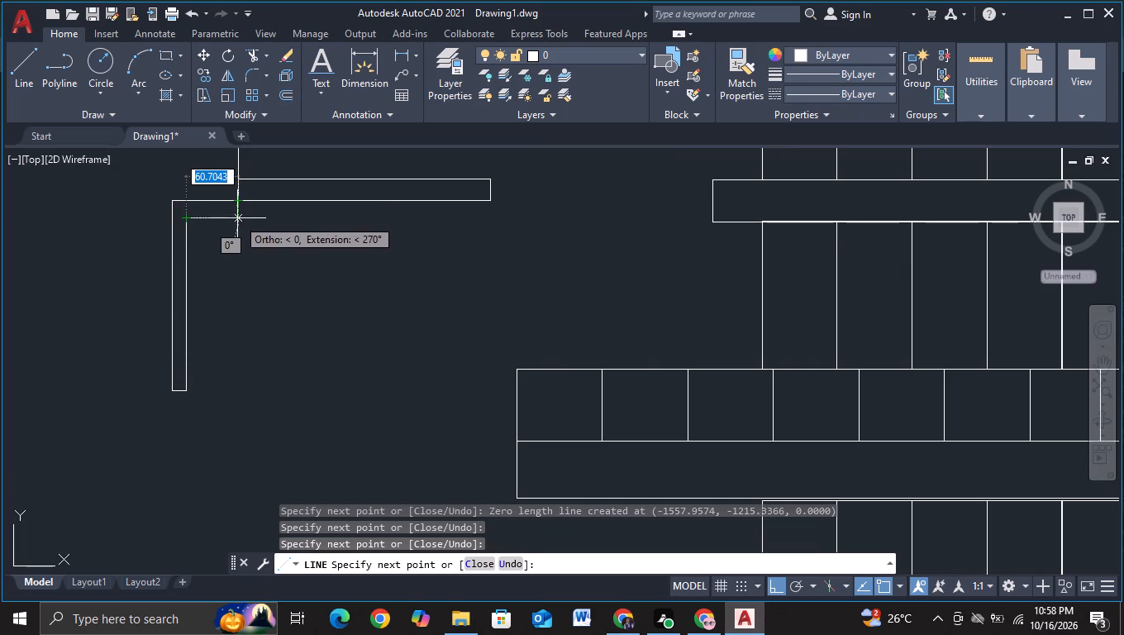
left_click(237, 218)
left_click(237, 206)
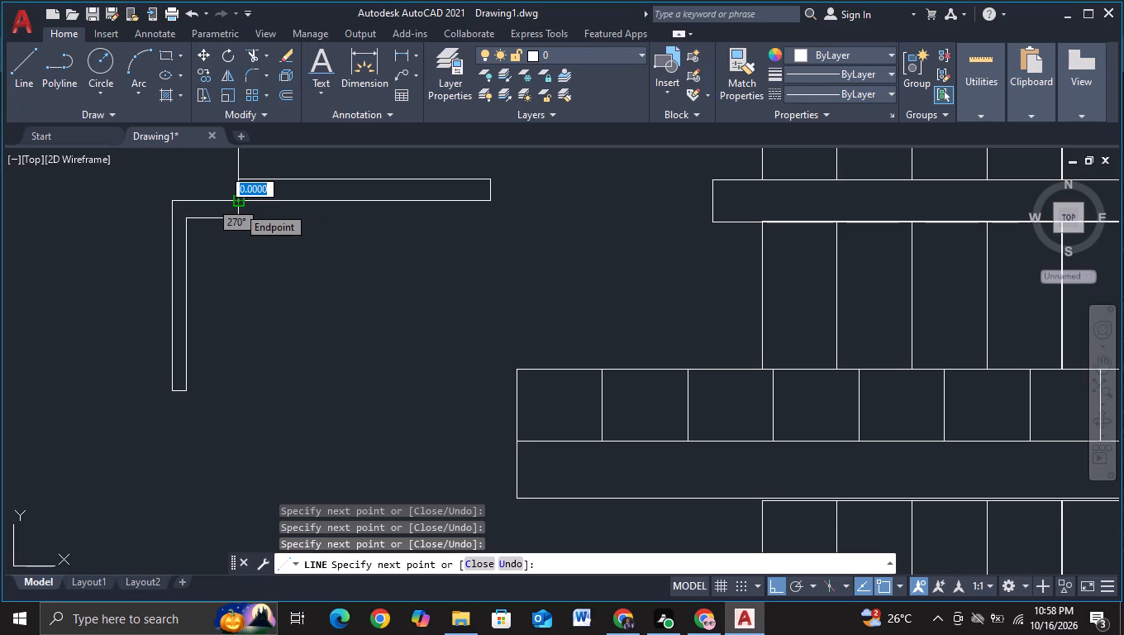
key("Escape")
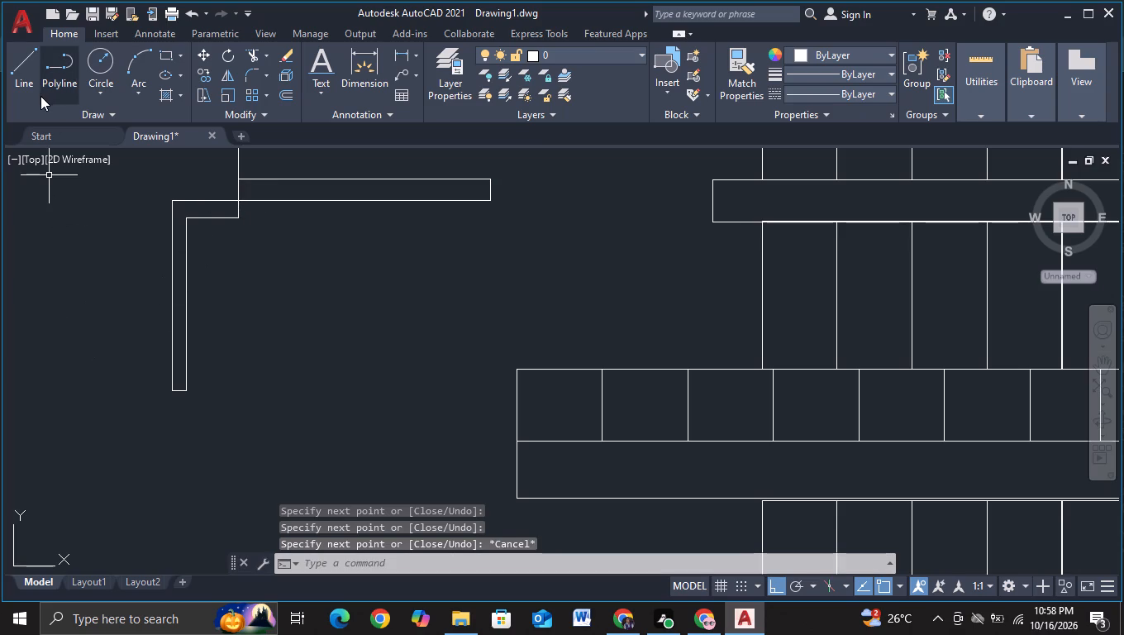
Draw a second narrow wall about 157 long and 15 wide, stepped inward below the first, with ledge lines joining the two.
left_click(26, 93)
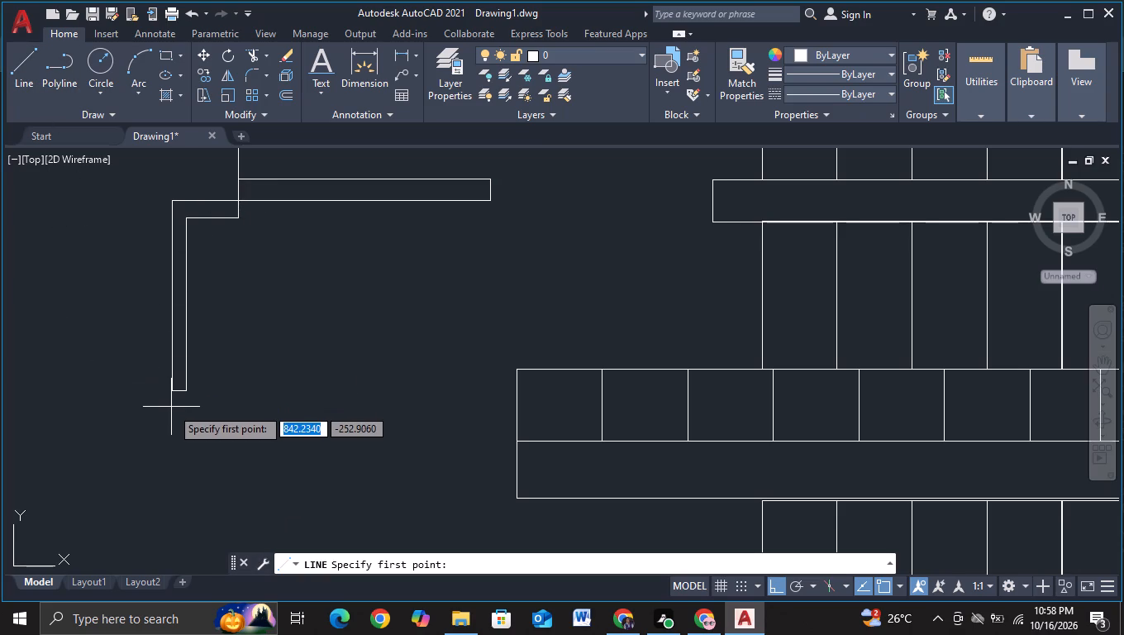
left_click(187, 387)
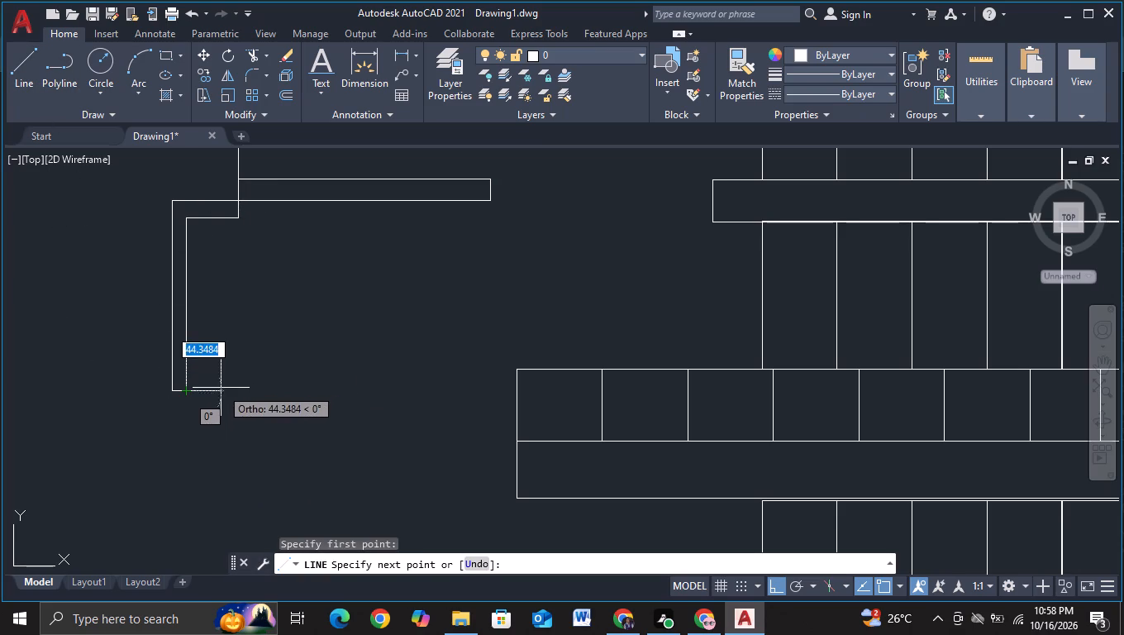
left_click(217, 389)
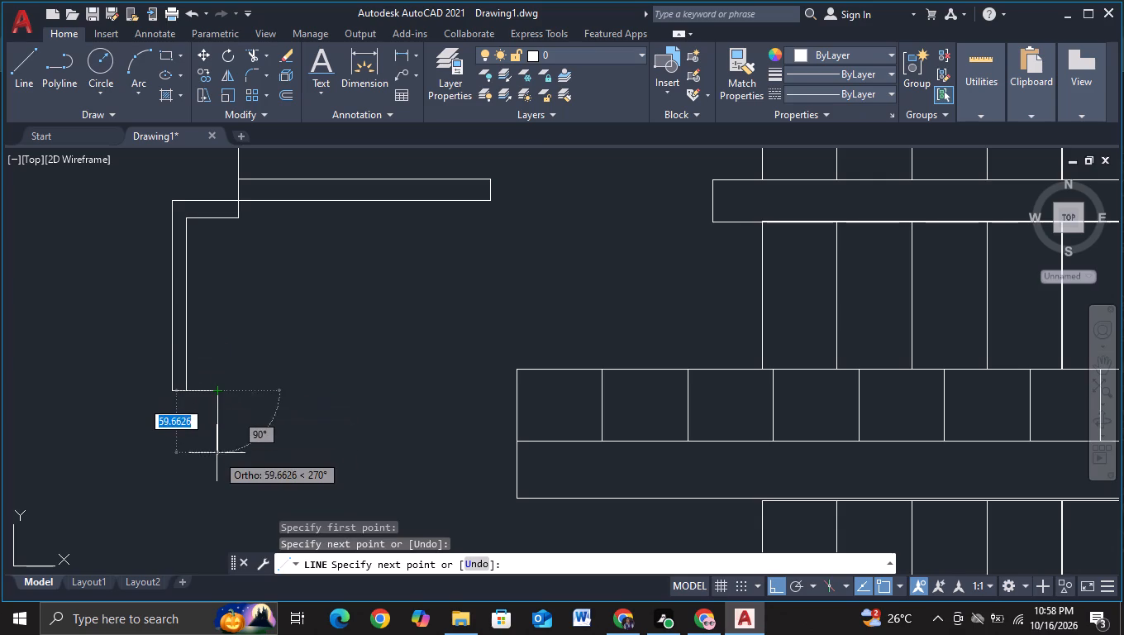
middle_click_drag(217, 455, 226, 370)
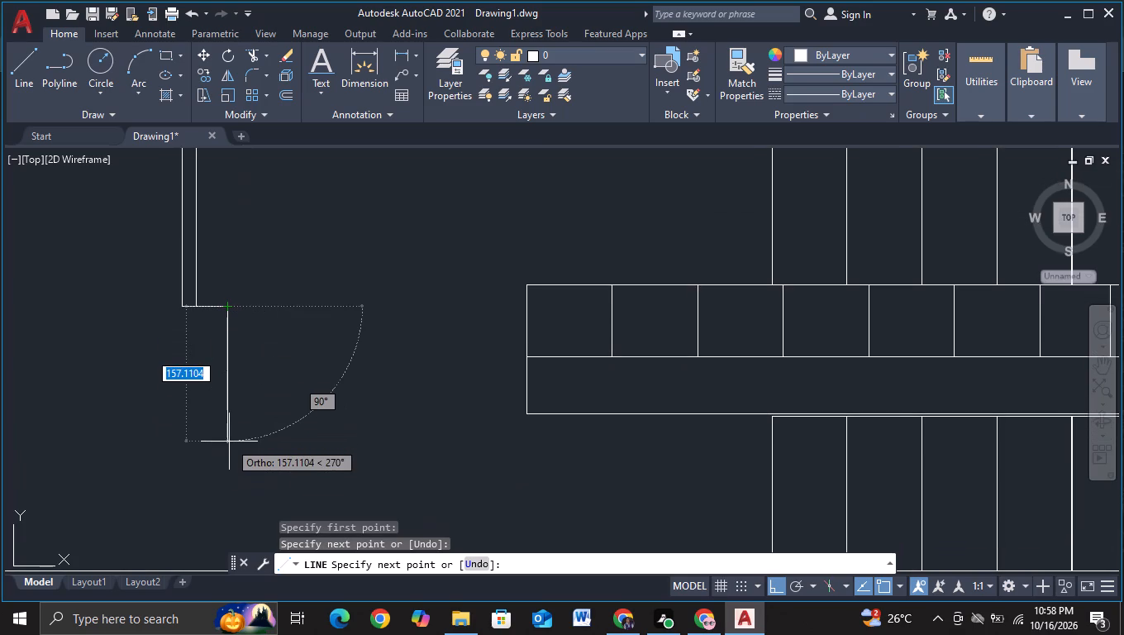
left_click(229, 442)
left_click(241, 442)
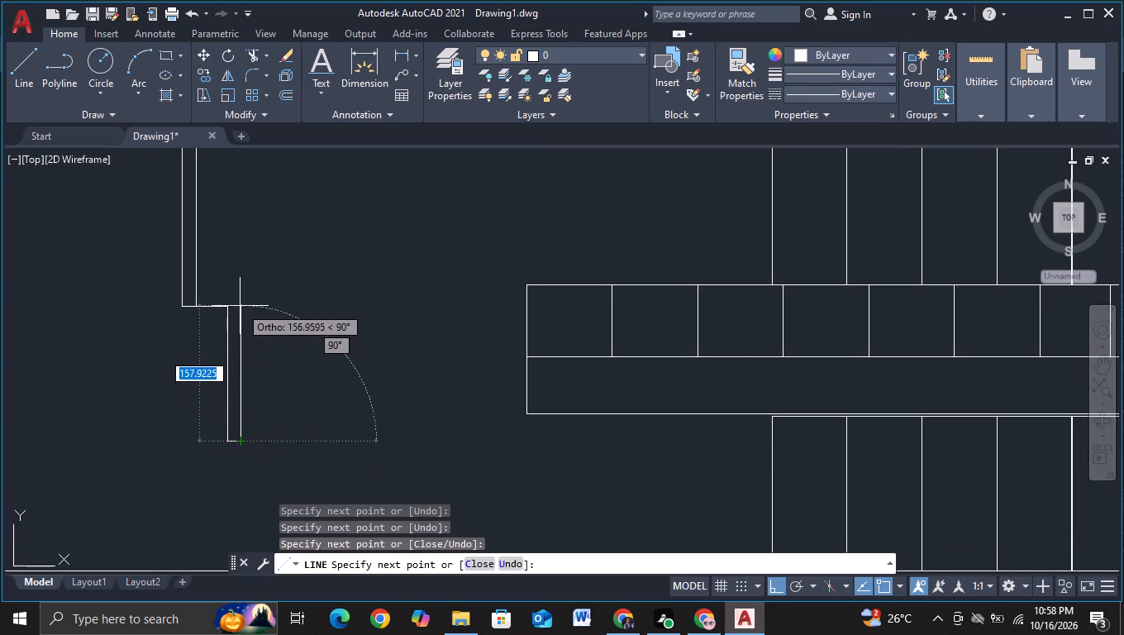
left_click(240, 306)
left_click(228, 305)
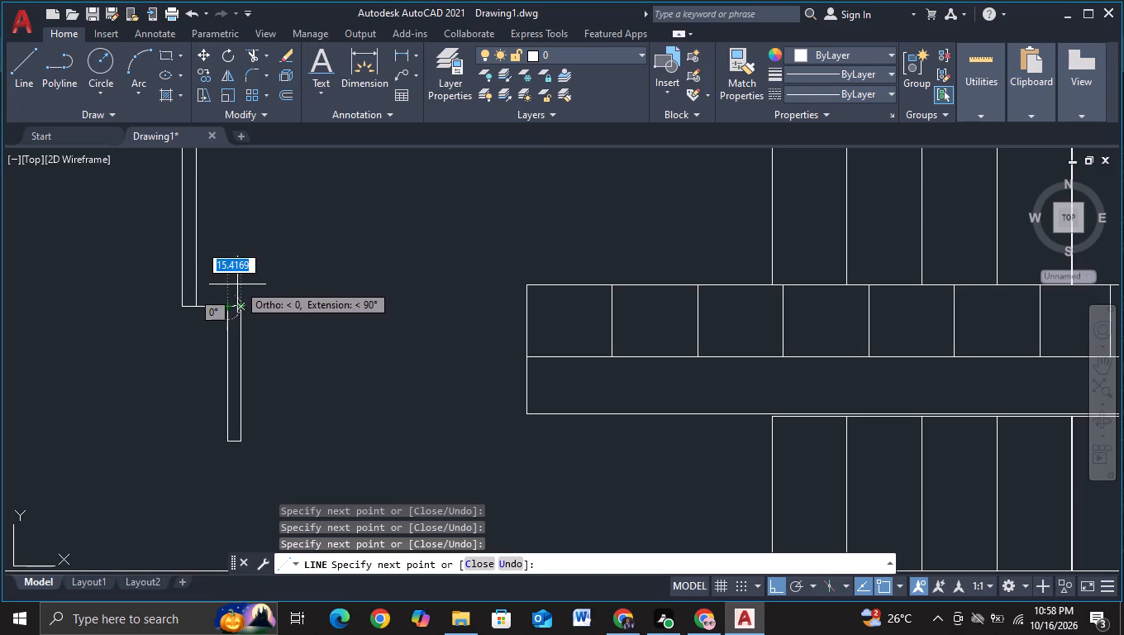
left_click(241, 301)
left_click(241, 289)
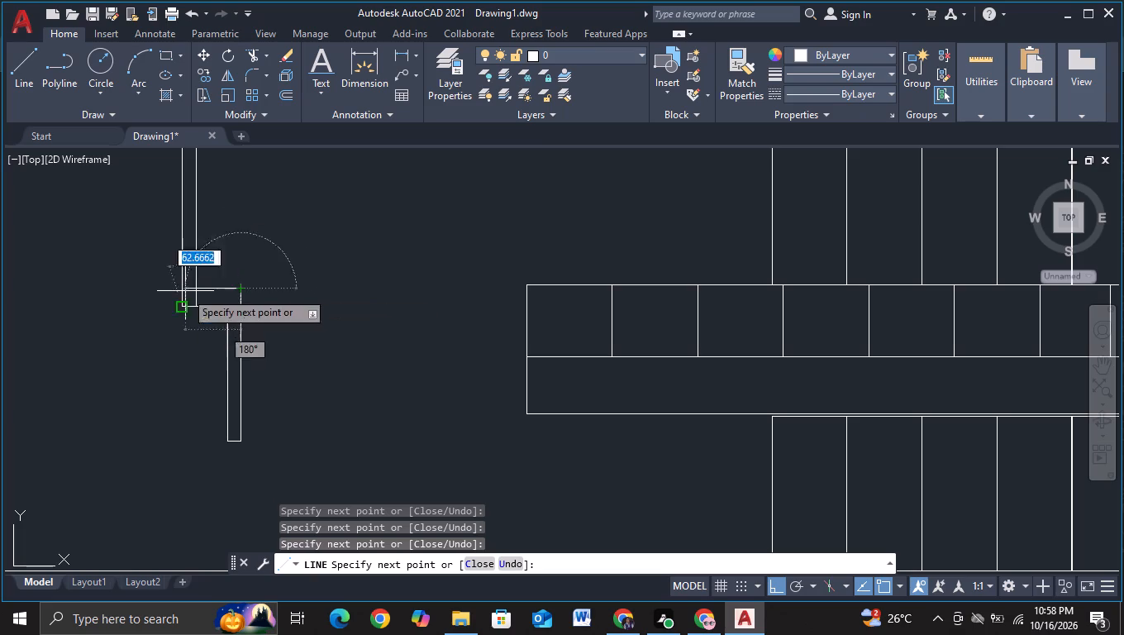
left_click(164, 291)
key("Escape")
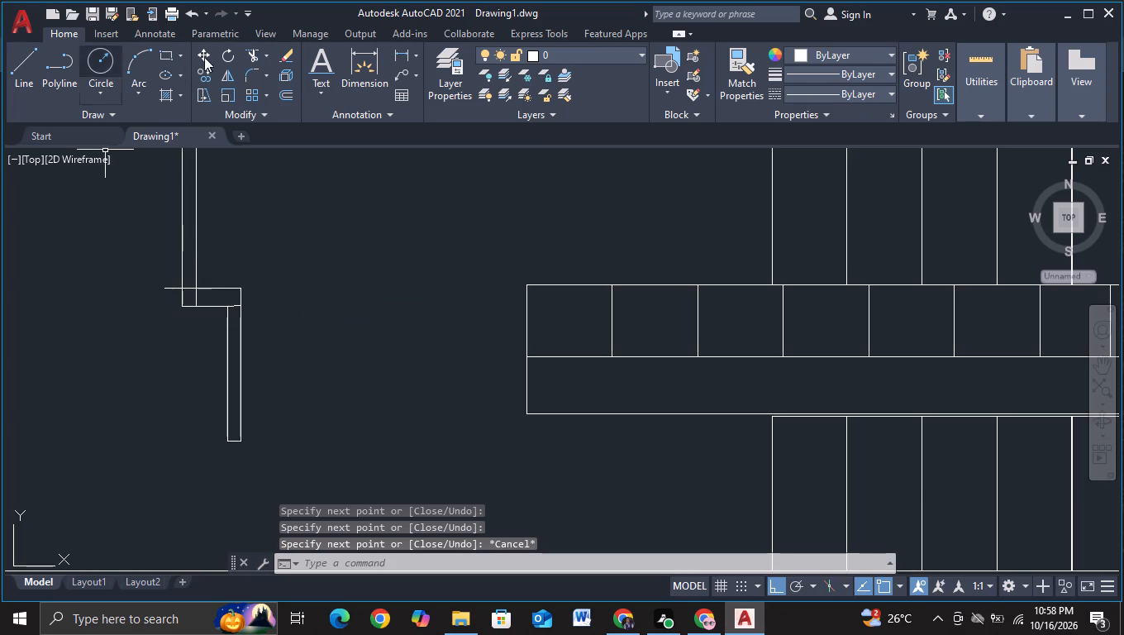
Trim the overhanging ledge line and the overlapping segments where the two stepped walls meet, leaving one continuous wall outline.
left_click(245, 54)
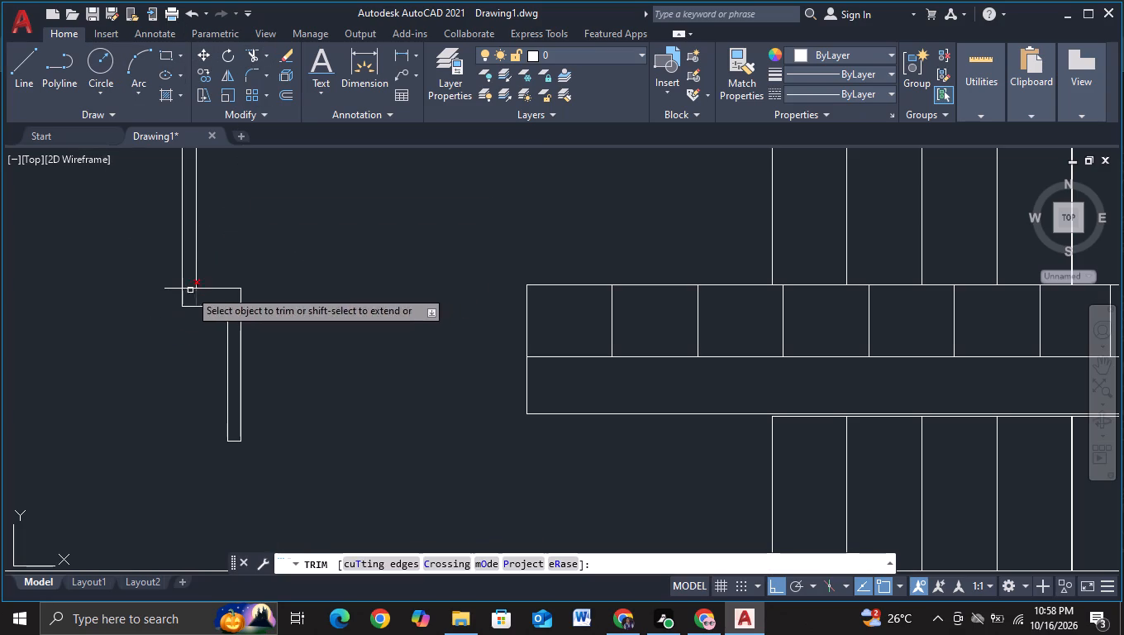
left_click_drag(172, 284, 170, 303)
left_click_drag(189, 276, 189, 288)
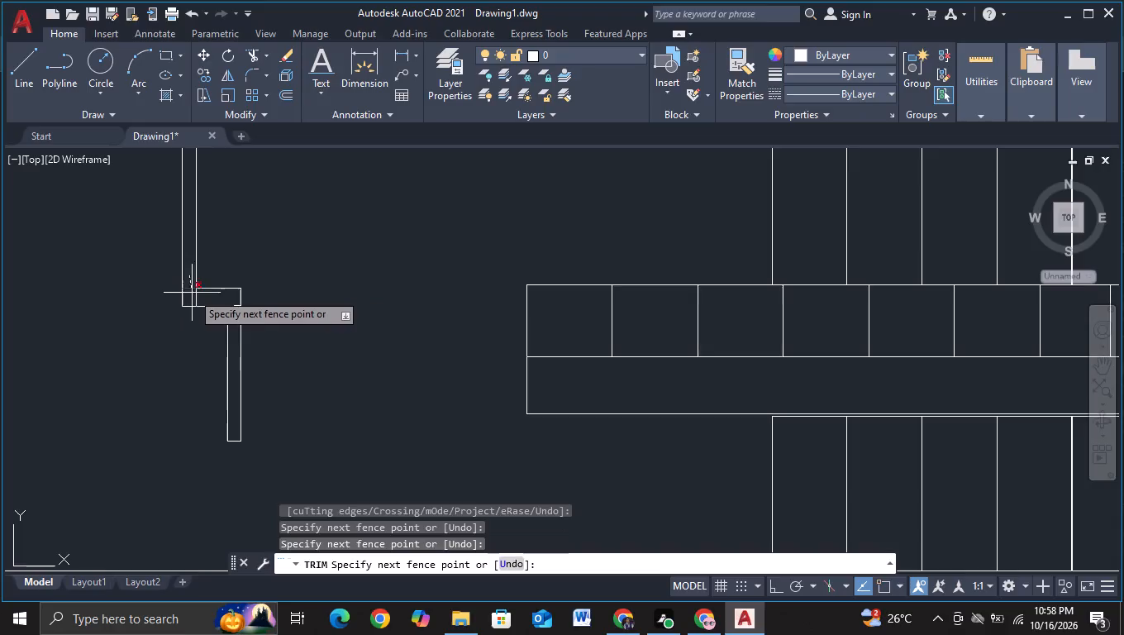
left_click(192, 296)
left_click(194, 298)
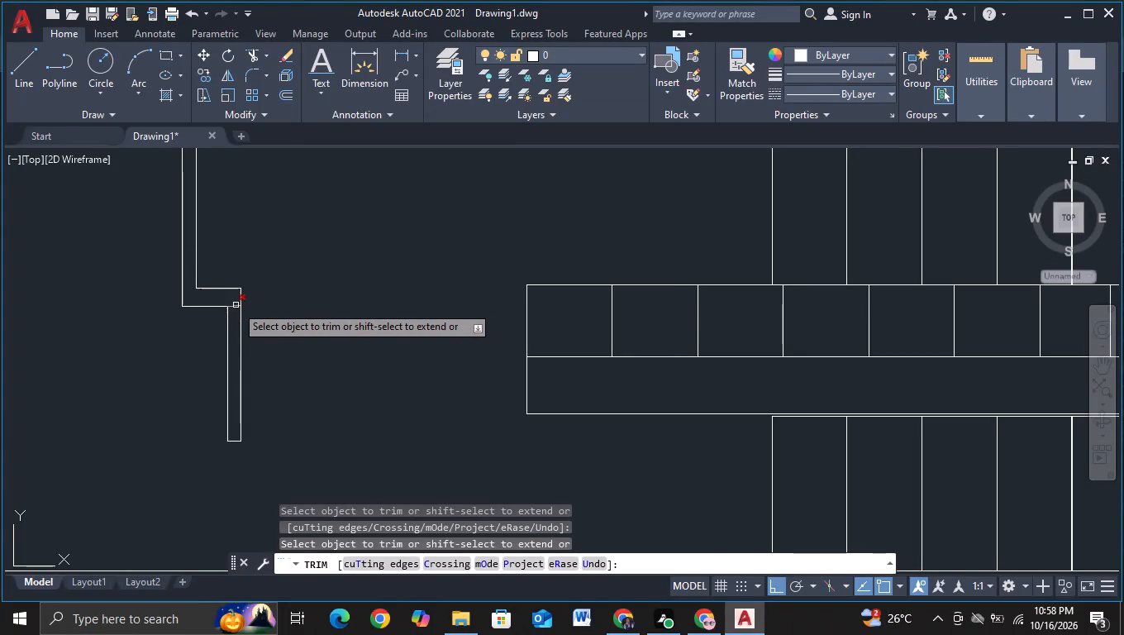
left_click(236, 305)
left_click(236, 305)
left_click(233, 305)
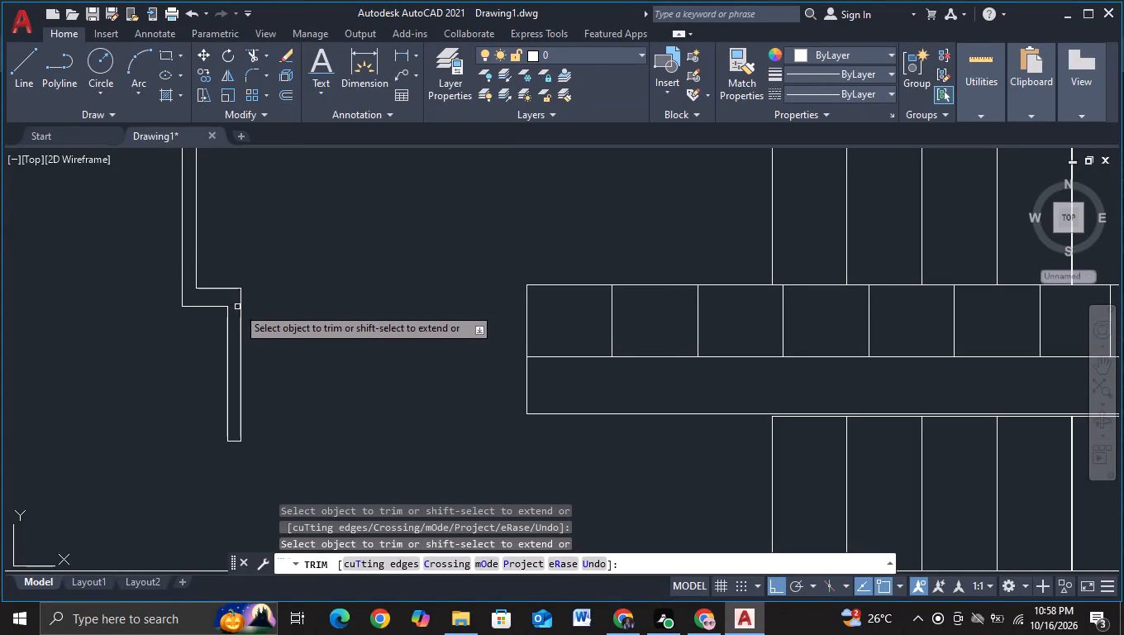
Draw a thin floor slab about 282 long extending right from the lower wall's foot, running its top edge left past the wall.
left_click_drag(29, 79, 33, 93)
scroll(250, 356, "down", 2)
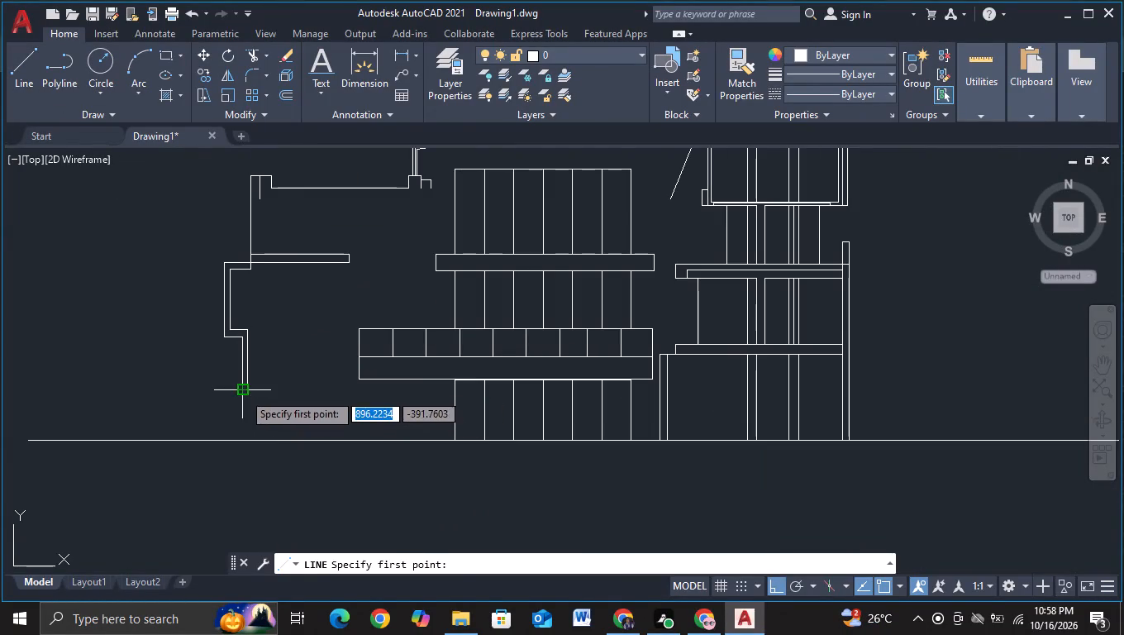
left_click(243, 393)
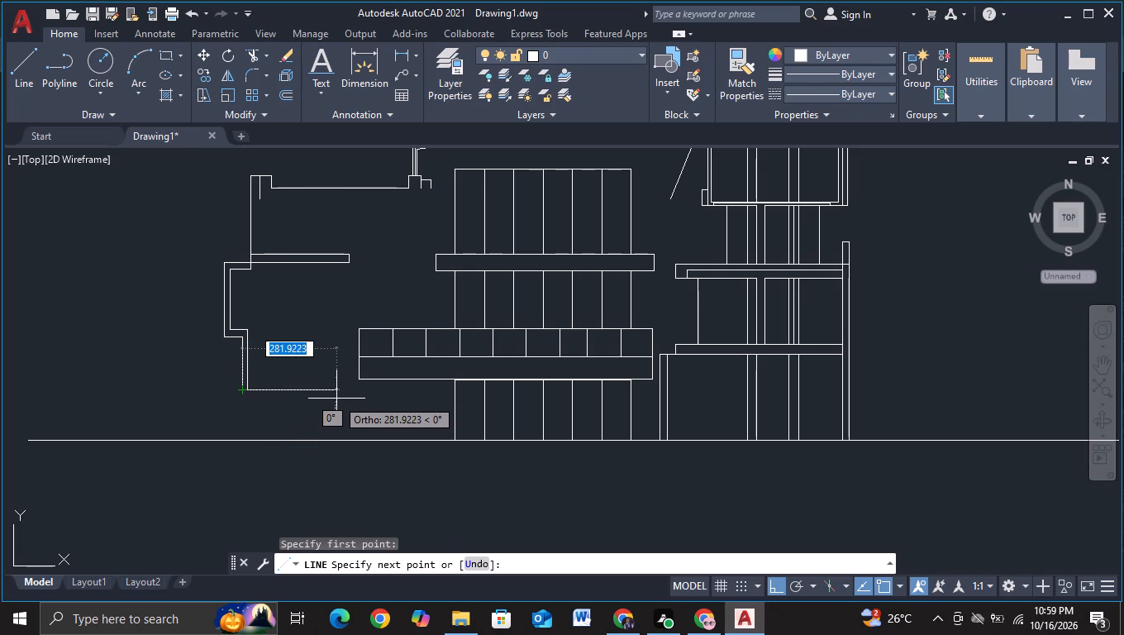
left_click(336, 399)
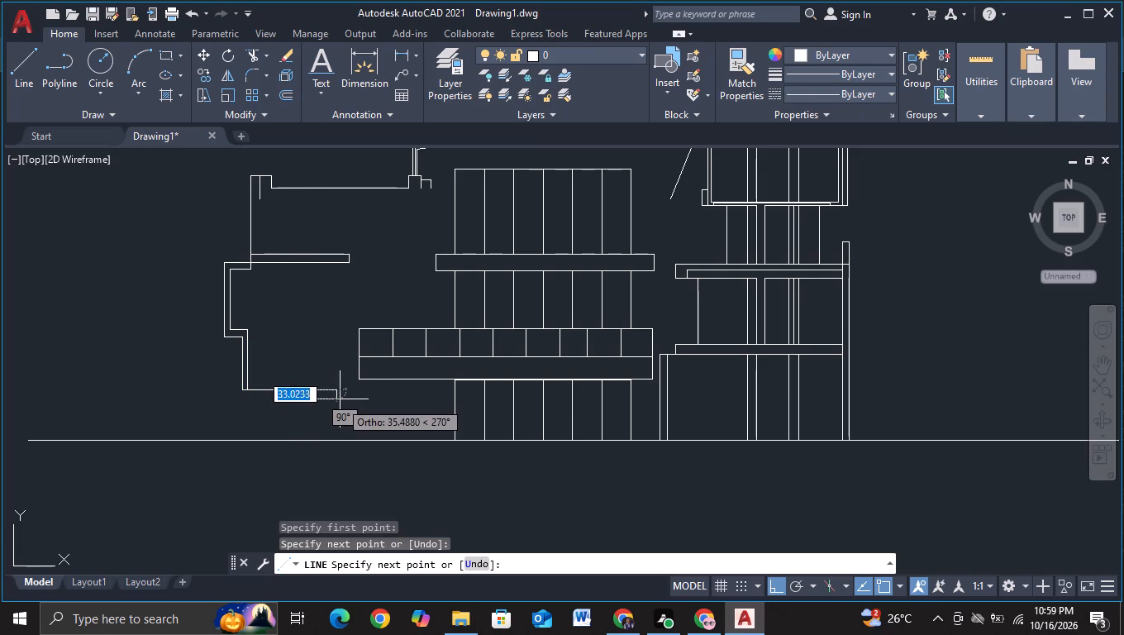
left_click(344, 383)
scroll(317, 383, "up", 2)
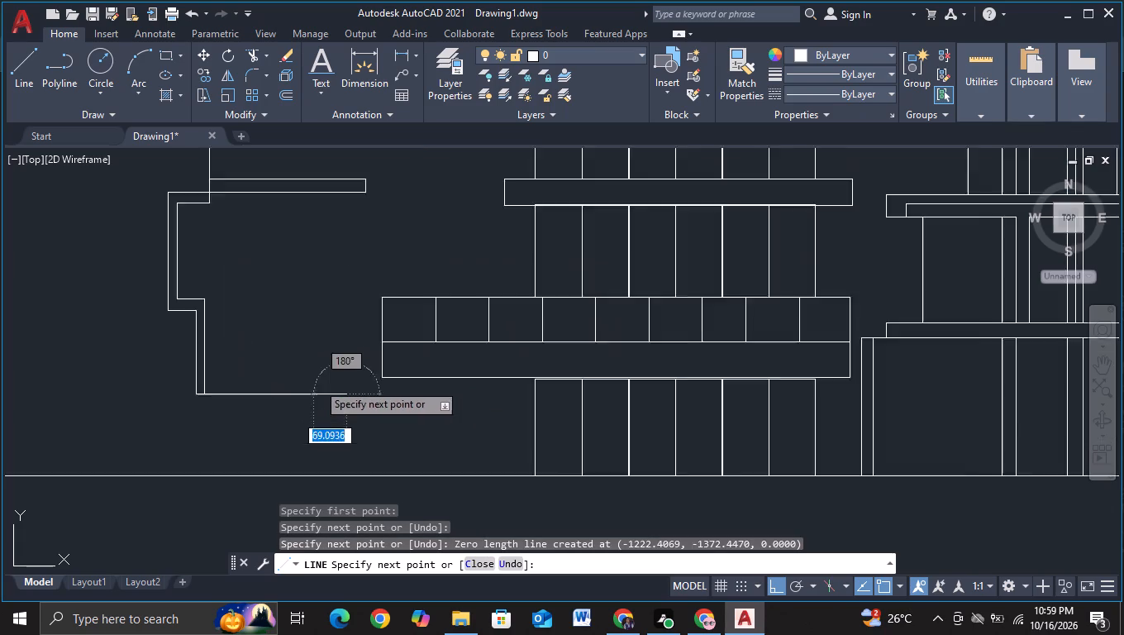
left_click(364, 381)
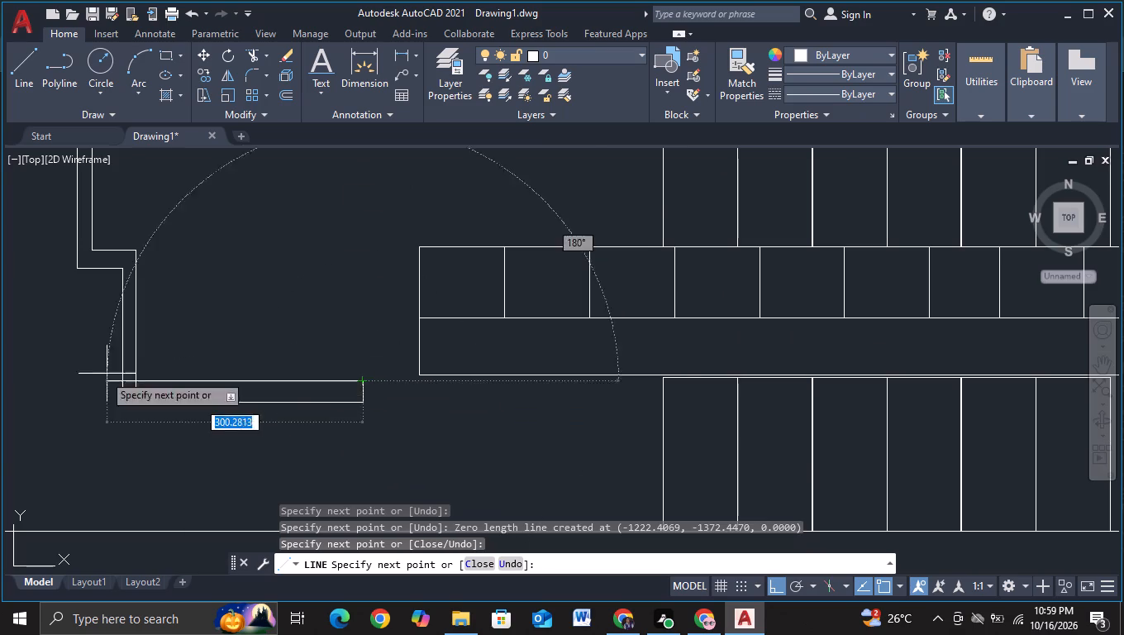
left_click(37, 374)
key("Escape")
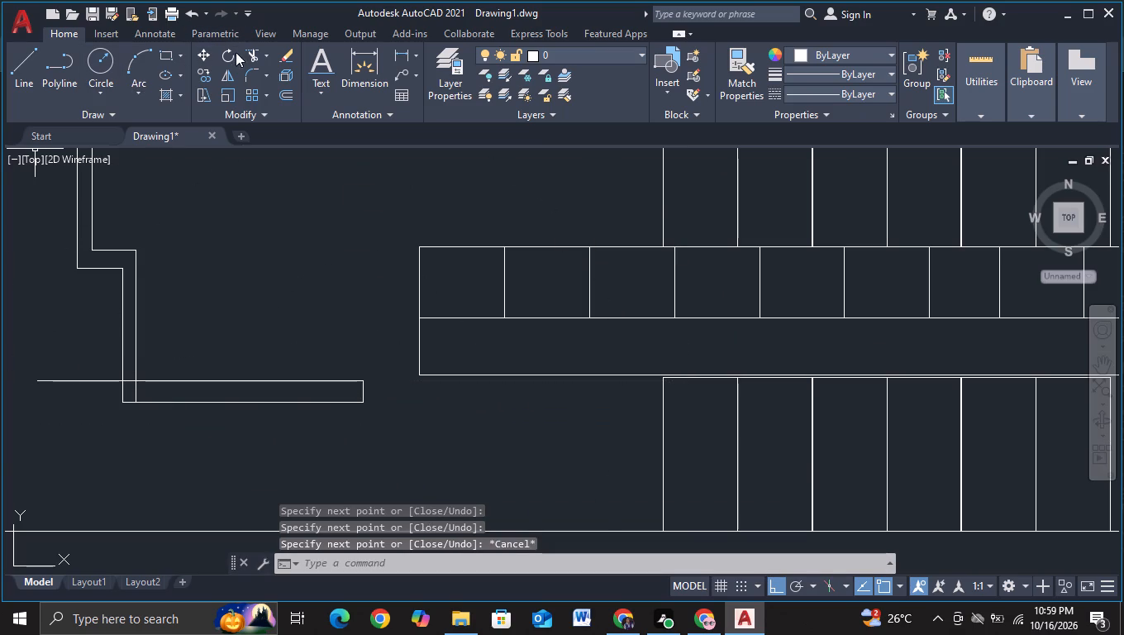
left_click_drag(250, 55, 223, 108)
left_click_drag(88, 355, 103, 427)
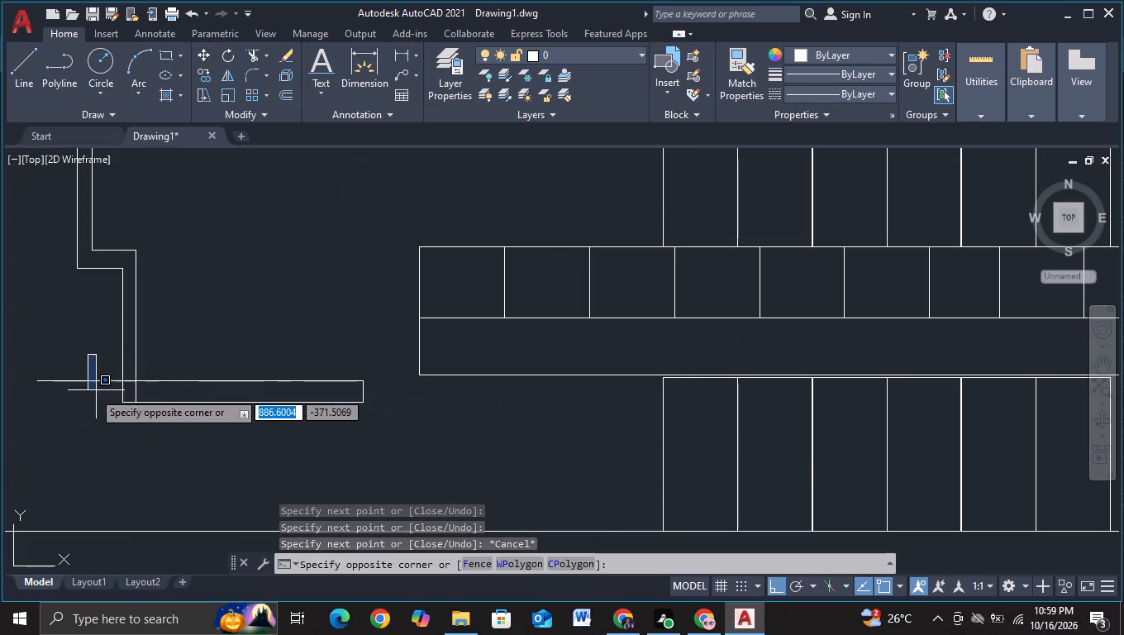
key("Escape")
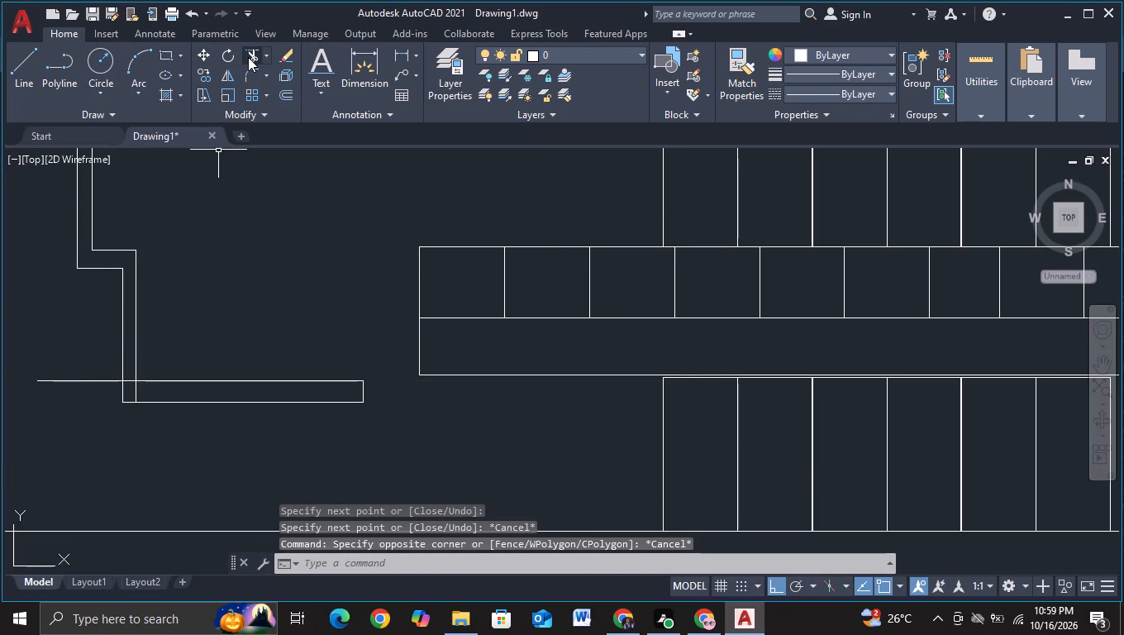
Trim the lower slab's overhanging top line and the overlapping segments at the wall's foot, leaving one continuous wall-and-slab outline.
left_click(248, 57)
left_click_drag(64, 321, 69, 336)
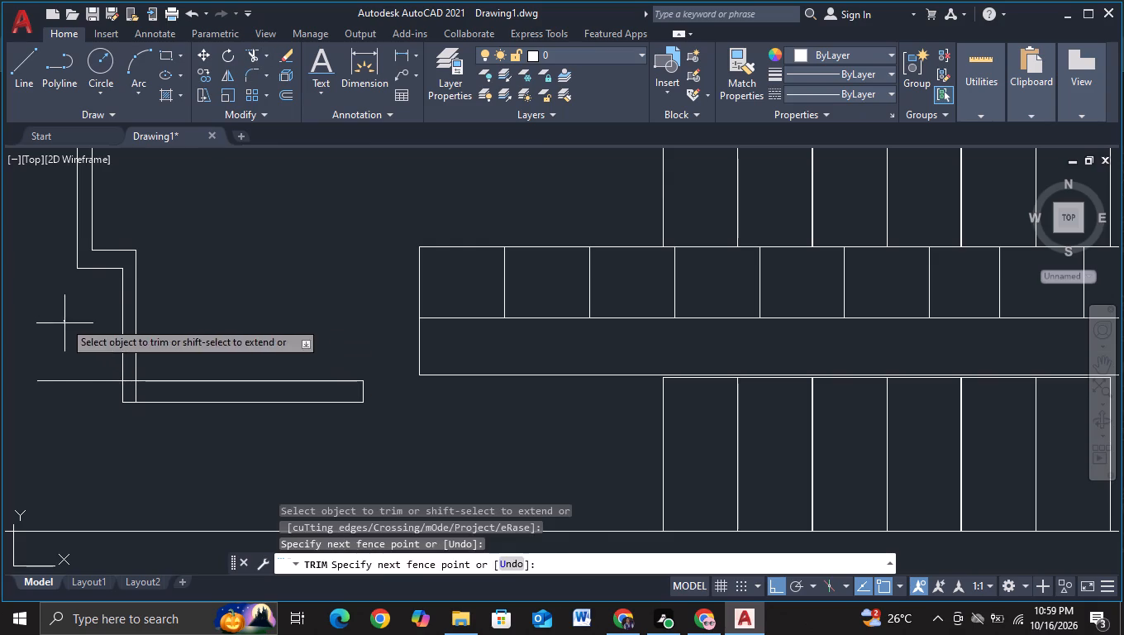
left_click_drag(69, 336, 85, 442)
left_click(131, 381)
left_click(134, 392)
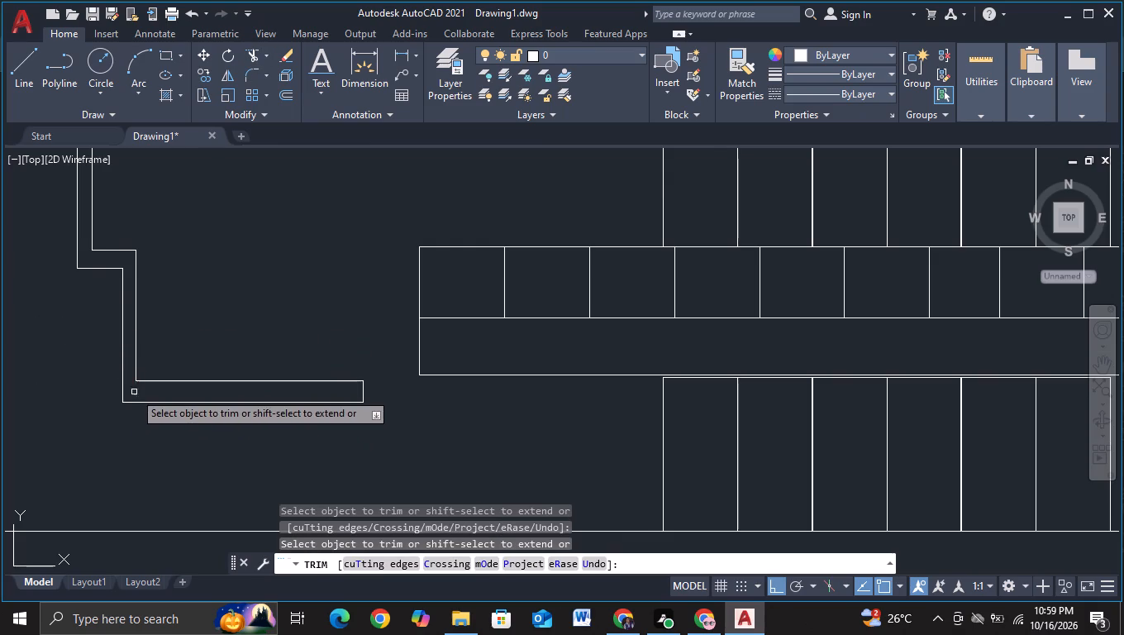
Draw a long vertical line from above the left wing's roof down through both slabs to well below the ground line.
scroll(249, 441, "down", 1)
middle_click_drag(286, 454, 270, 332)
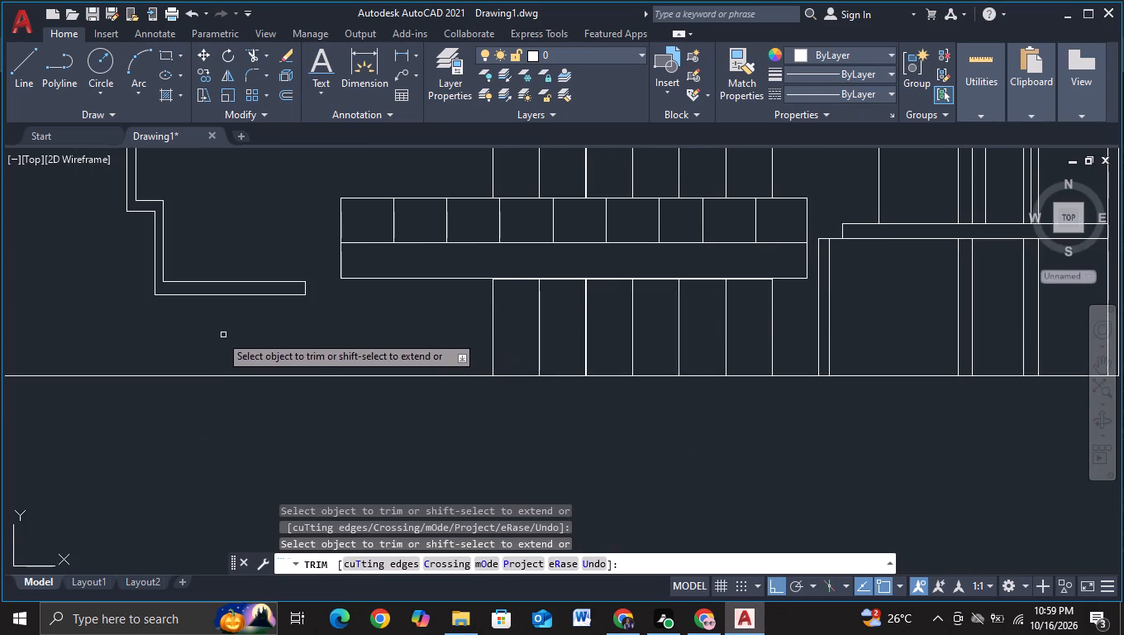
left_click(14, 66)
scroll(105, 151, "down", 3)
middle_click_drag(243, 299, 245, 302)
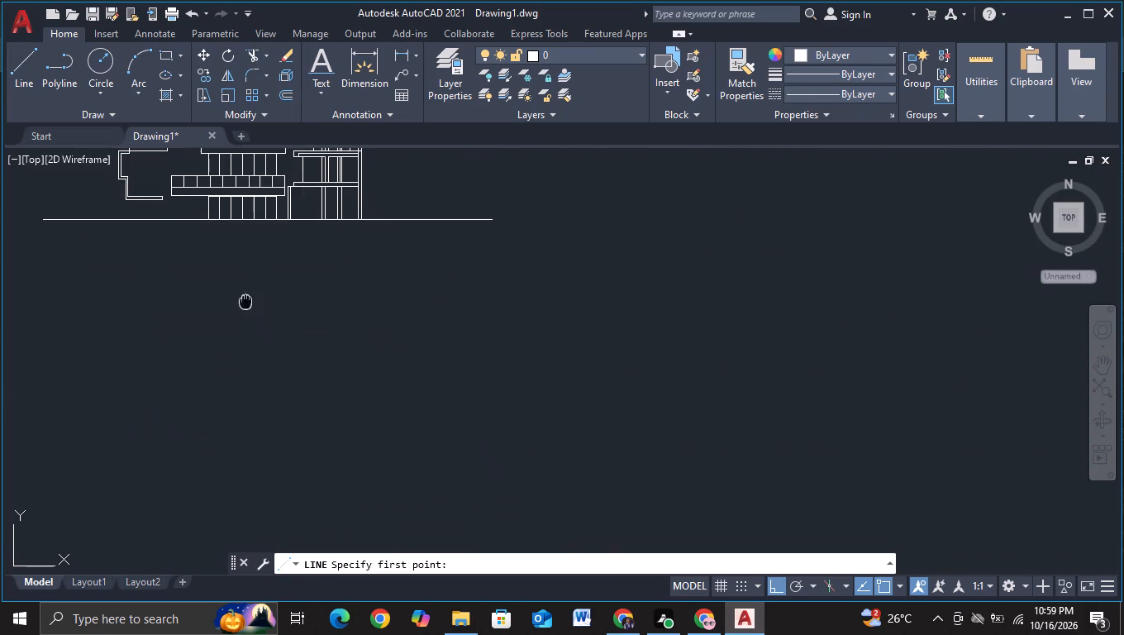
middle_click_drag(245, 302, 458, 381)
scroll(400, 371, "up", 1)
middle_click_drag(365, 342, 394, 419)
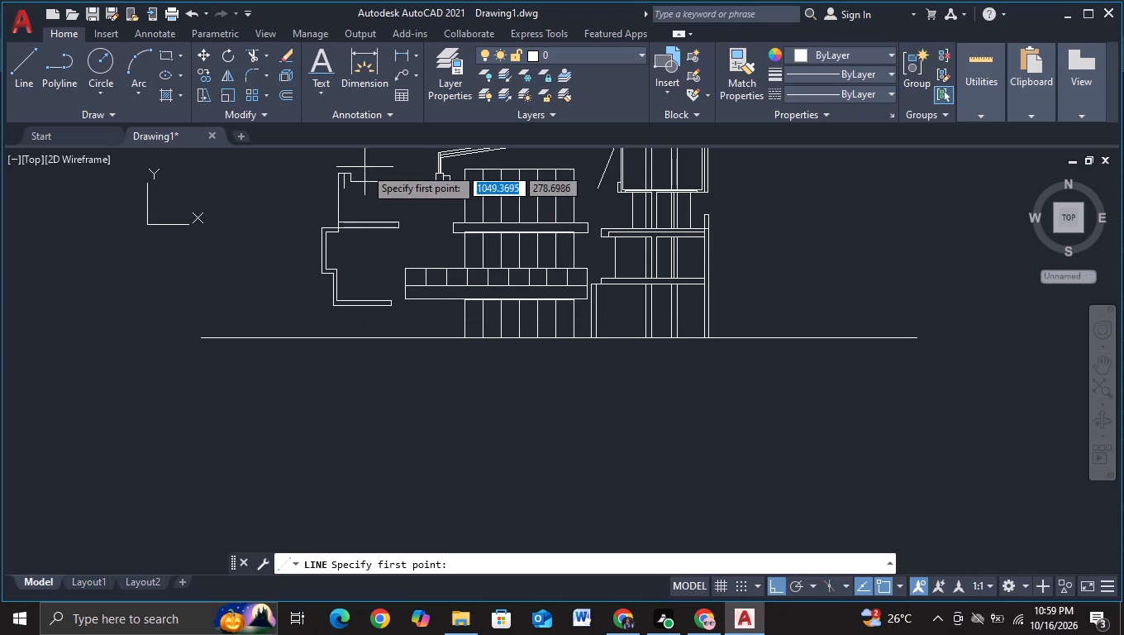
left_click(364, 165)
left_click(375, 428)
key("Escape")
Draw a short cap from the vertical line's top and a second parallel vertical down past the ground line, outlining a narrow column.
left_click(13, 79)
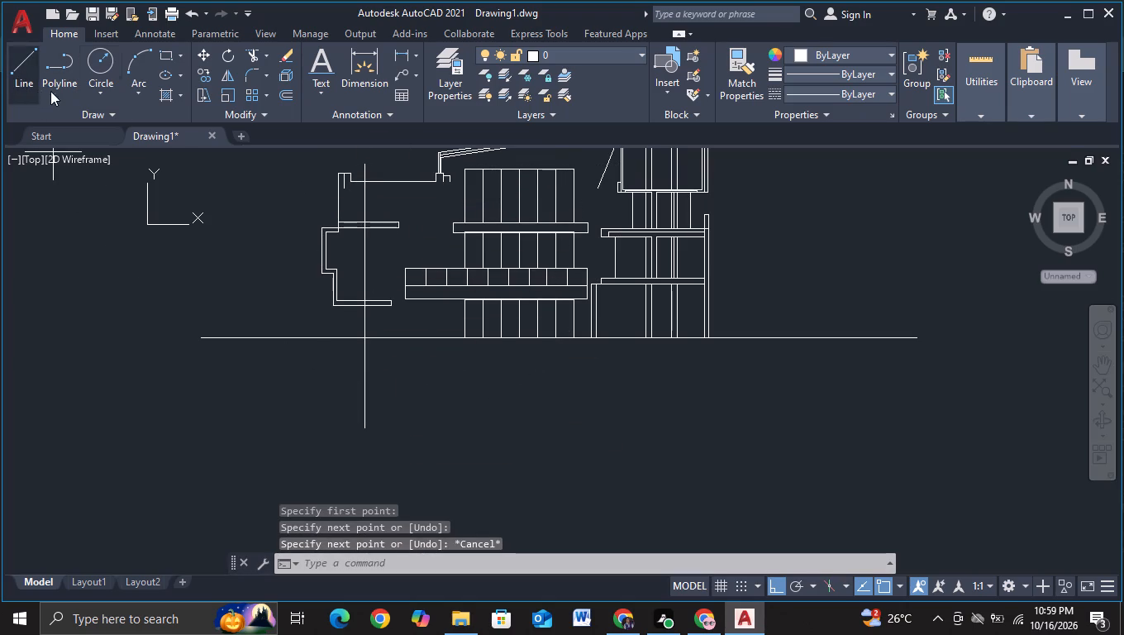
scroll(363, 161, "up", 1)
left_click(362, 162)
left_click(375, 167)
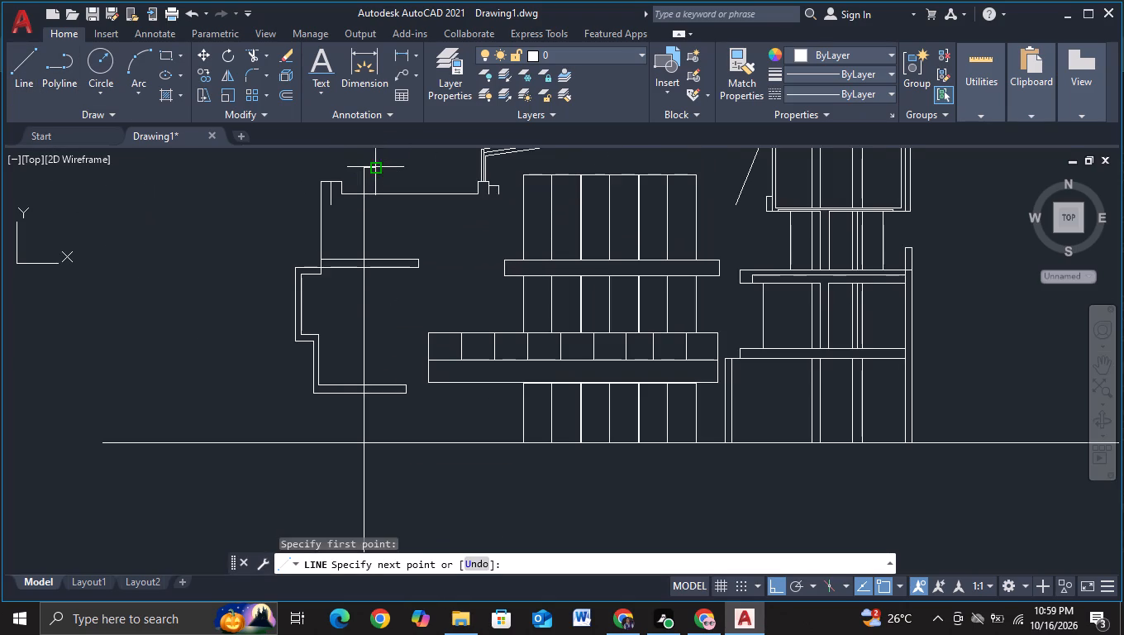
middle_click_drag(386, 325, 375, 173)
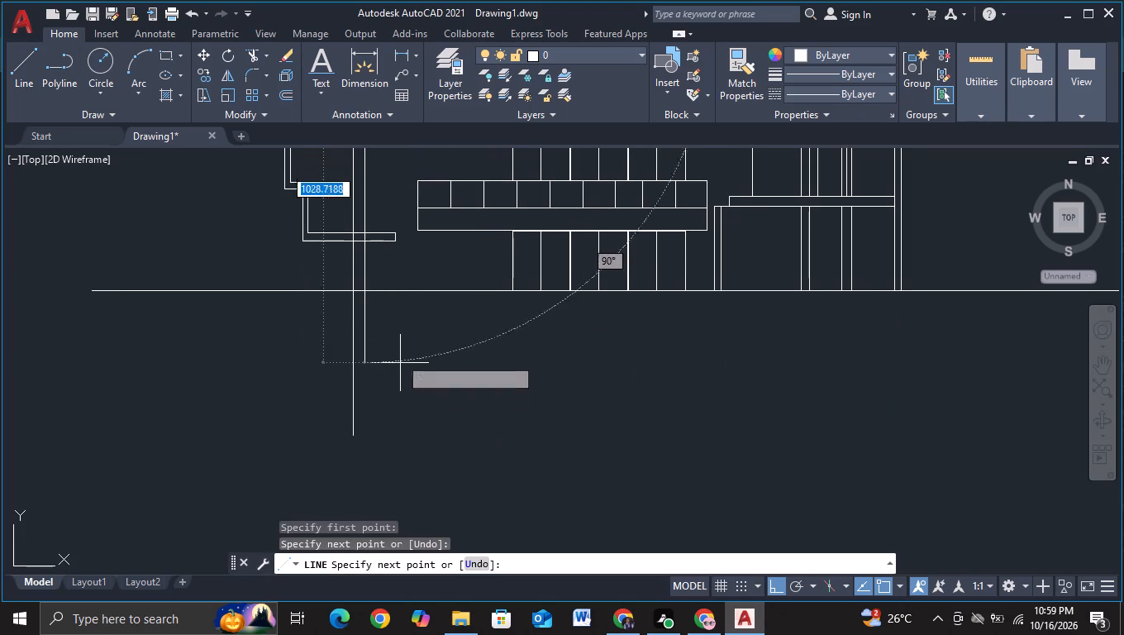
left_click(400, 385)
key("Escape")
Trim the two column lines below the ground line and where they cross the left wing's lower slab.
left_click(252, 49)
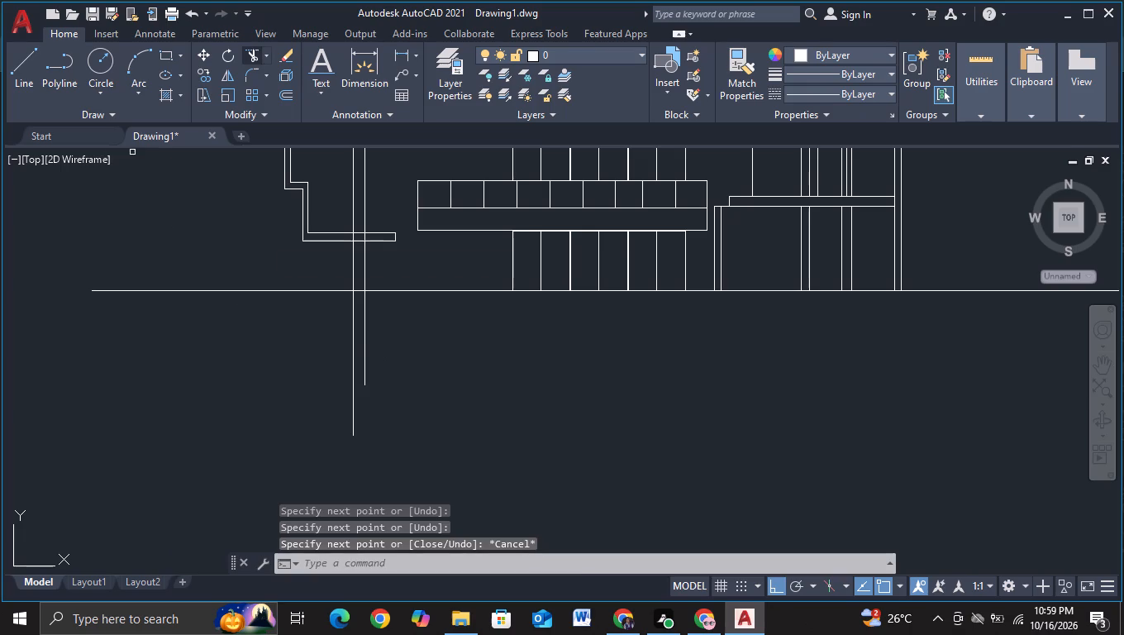
left_click_drag(296, 348, 419, 328)
scroll(358, 249, "up", 2)
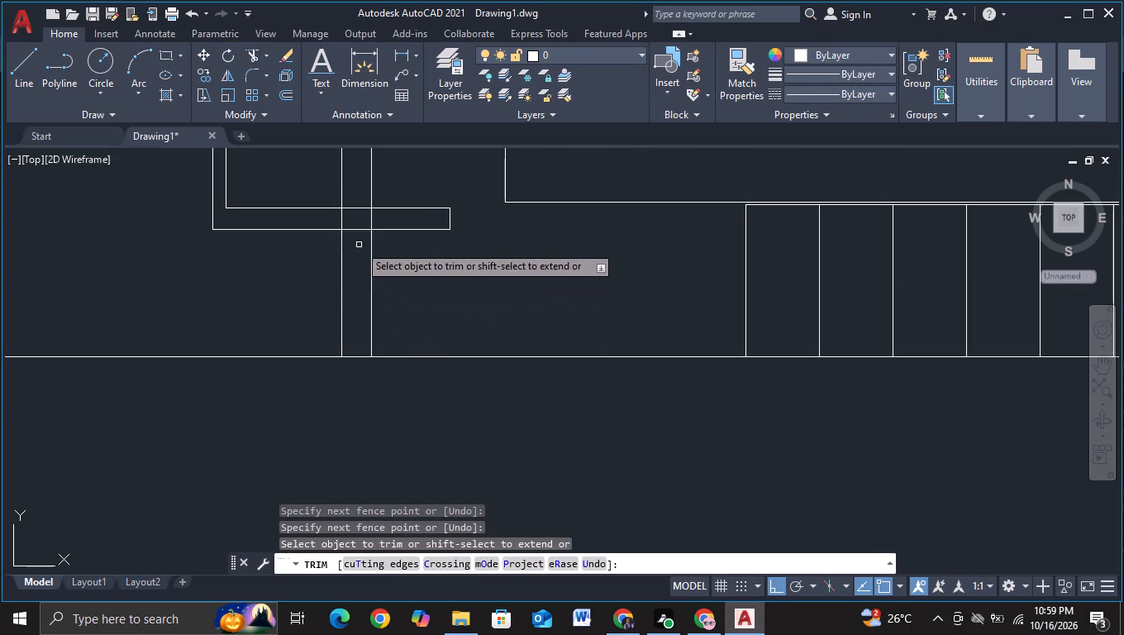
left_click_drag(324, 216, 381, 217)
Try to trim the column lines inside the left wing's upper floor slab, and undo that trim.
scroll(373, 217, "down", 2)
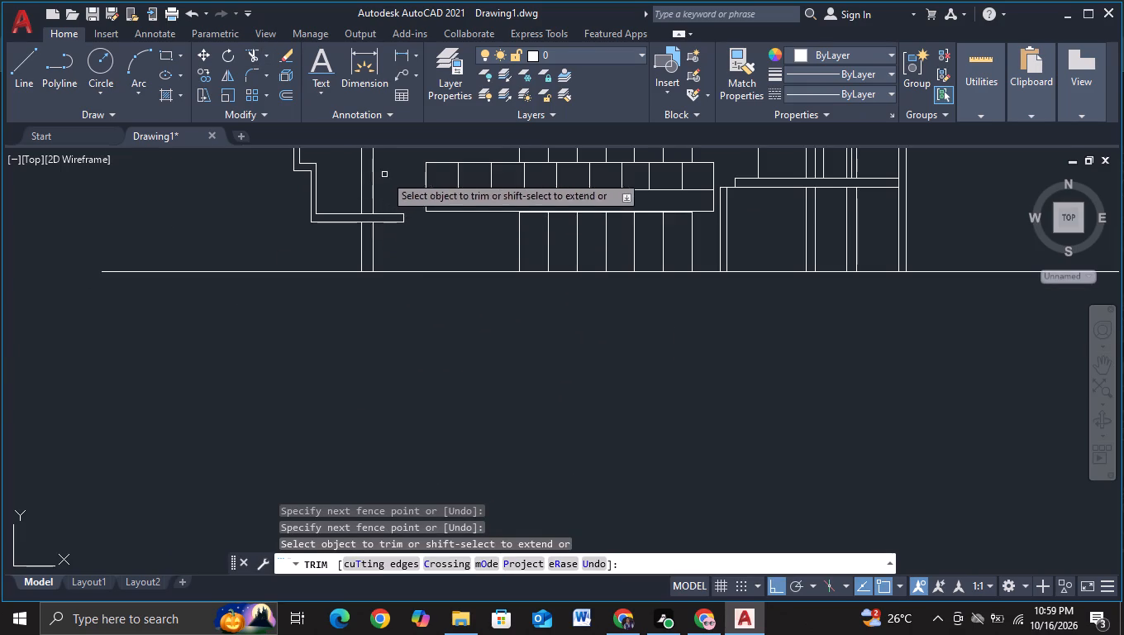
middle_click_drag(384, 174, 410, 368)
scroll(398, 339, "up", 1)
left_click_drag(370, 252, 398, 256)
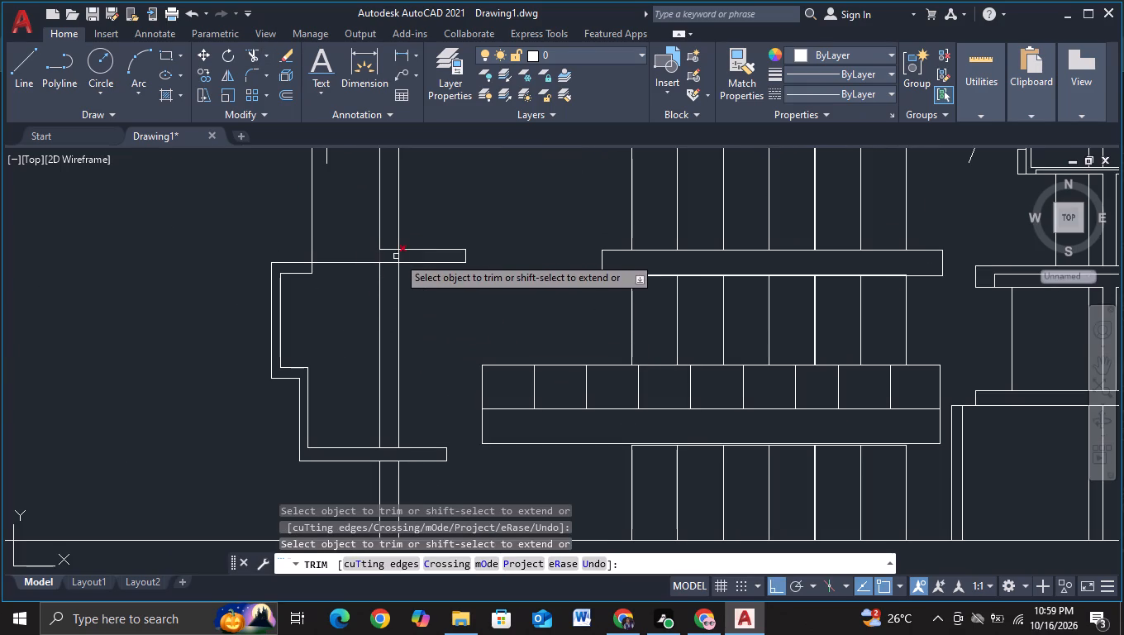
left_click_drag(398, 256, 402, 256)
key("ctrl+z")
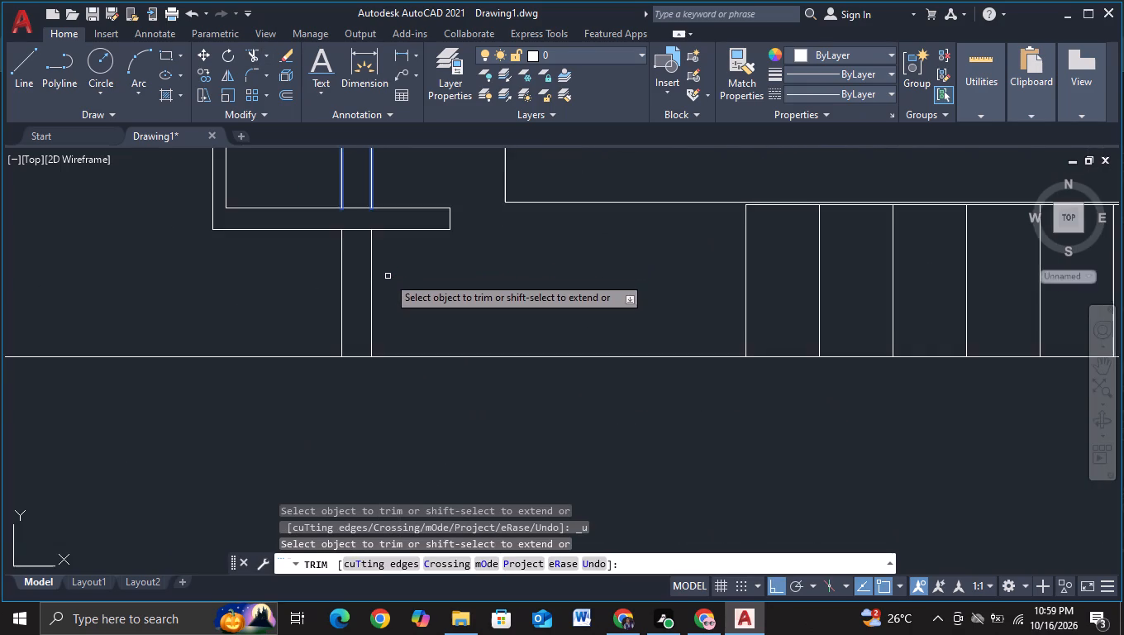
Trim both column lines where they cross the left wing's upper floor slab.
scroll(374, 265, "up", 1)
scroll(387, 267, "down", 3)
middle_click_drag(392, 194, 422, 393)
scroll(410, 335, "up", 1)
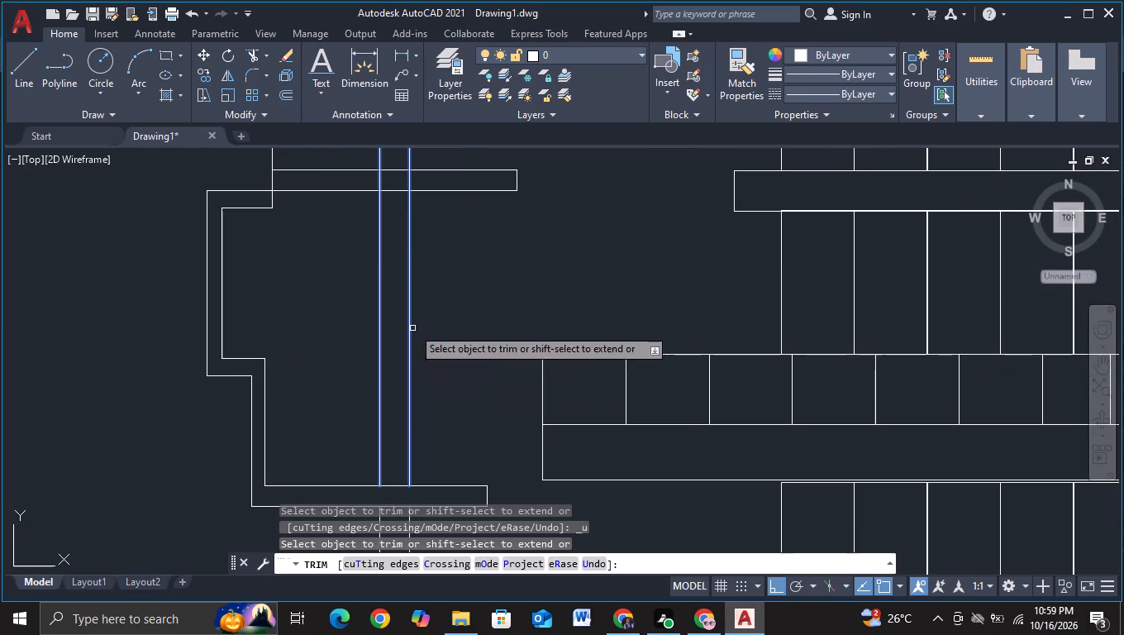
left_click_drag(367, 178, 424, 179)
scroll(442, 225, "down", 1)
middle_click_drag(476, 222, 485, 370)
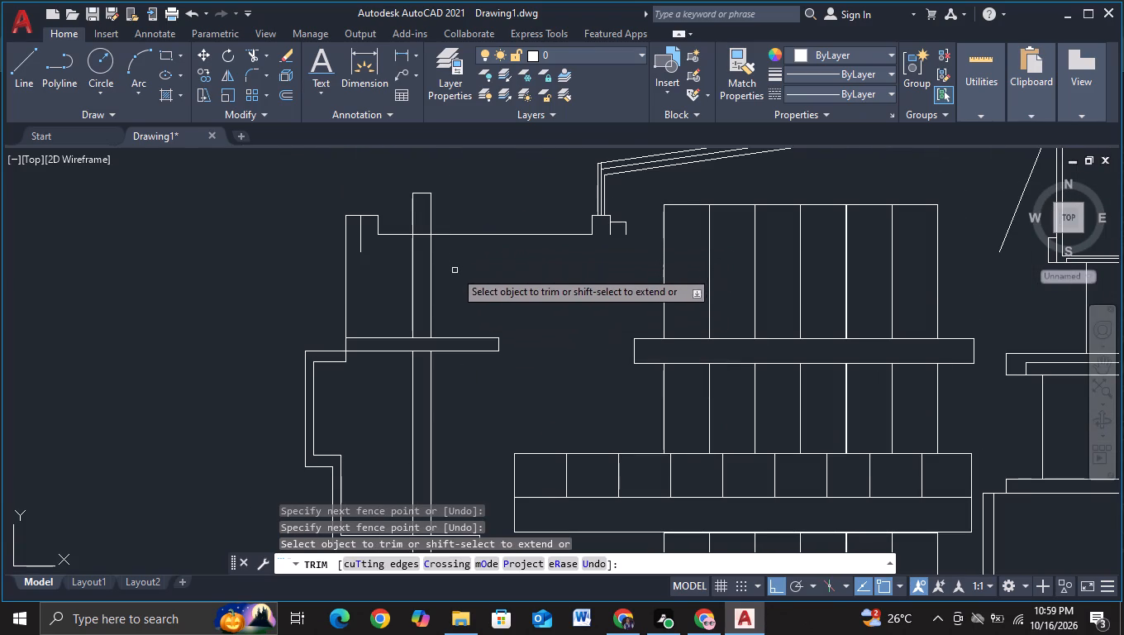
key("Escape")
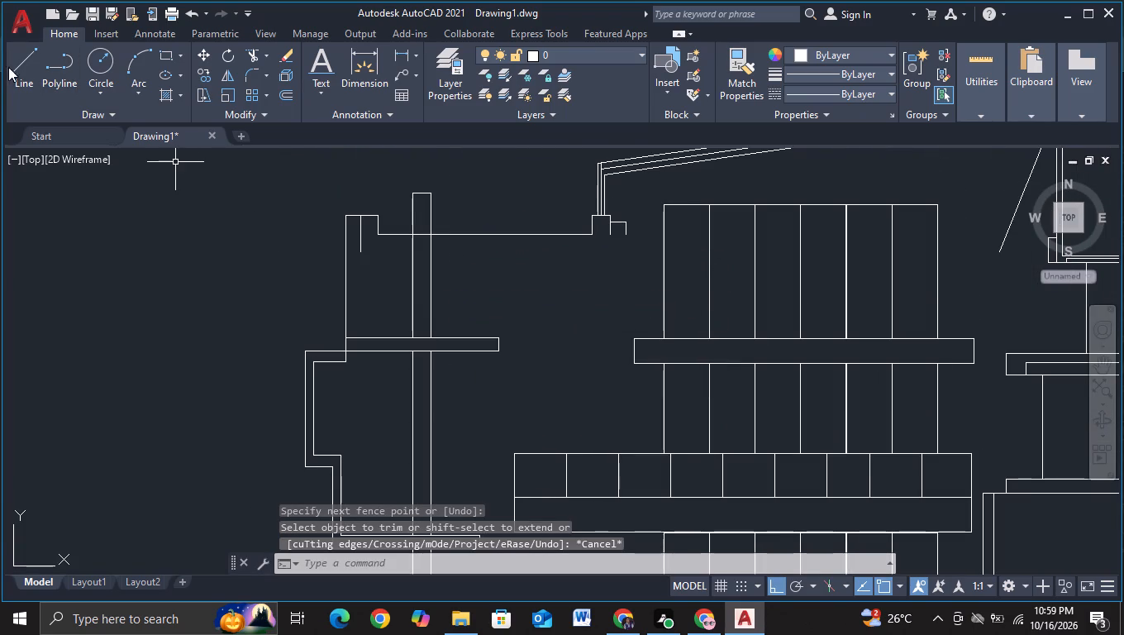
Close the short vertical below the left parapet with a horizontal line to the outer wall, trimming the part beyond the wall.
left_click(8, 68)
left_click(364, 254)
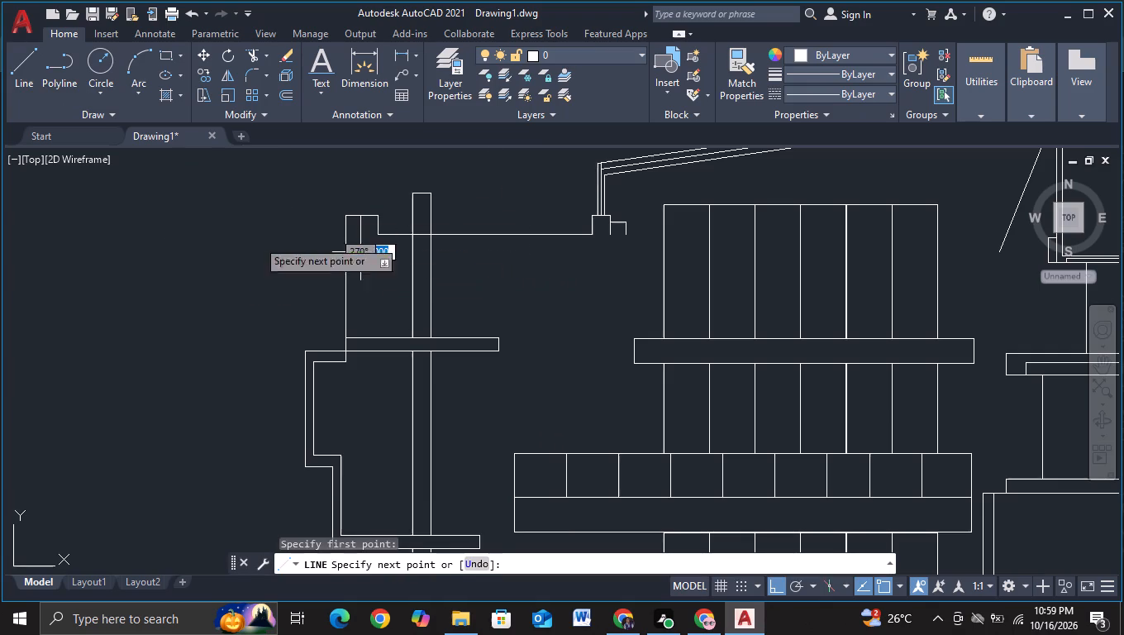
left_click(185, 238)
key("Escape")
left_click(257, 60)
left_click_drag(255, 222, 275, 360)
key("Escape")
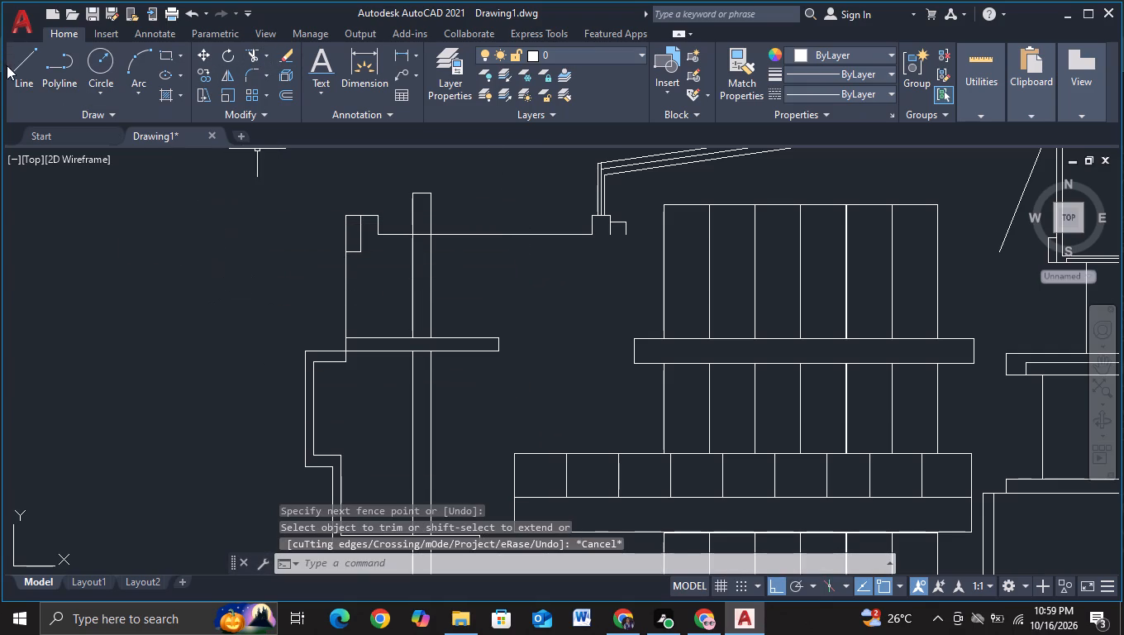
Extend the flat roof line left from the parapet's lower corner with a new line, and trim it at the outer wall.
left_click(23, 71)
left_click(381, 233)
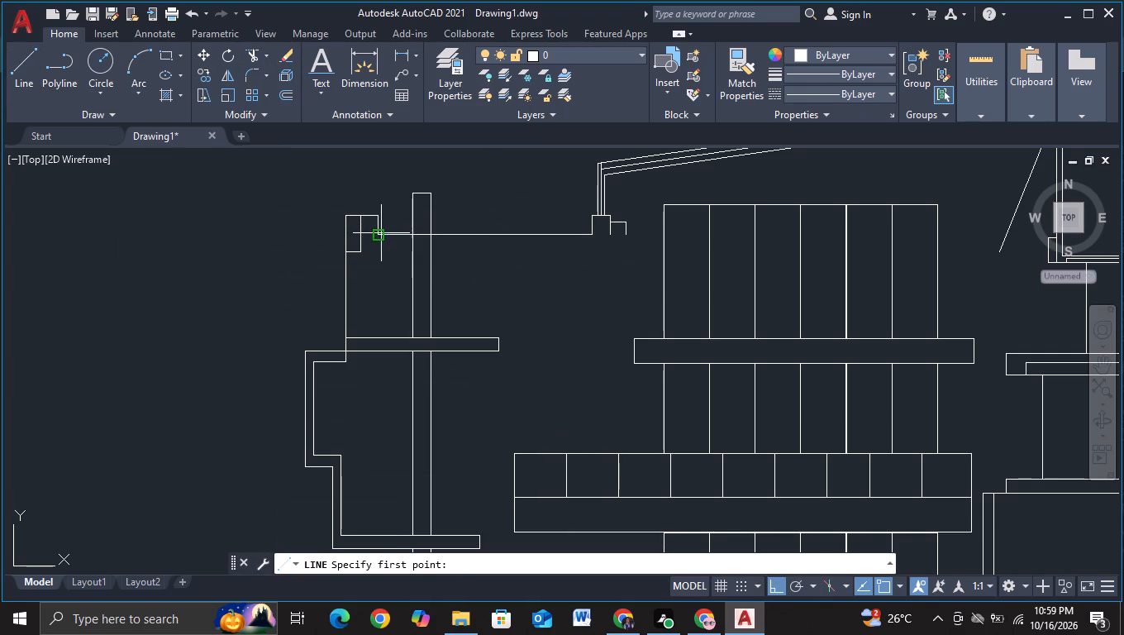
left_click(287, 234)
key("Escape")
left_click(246, 50)
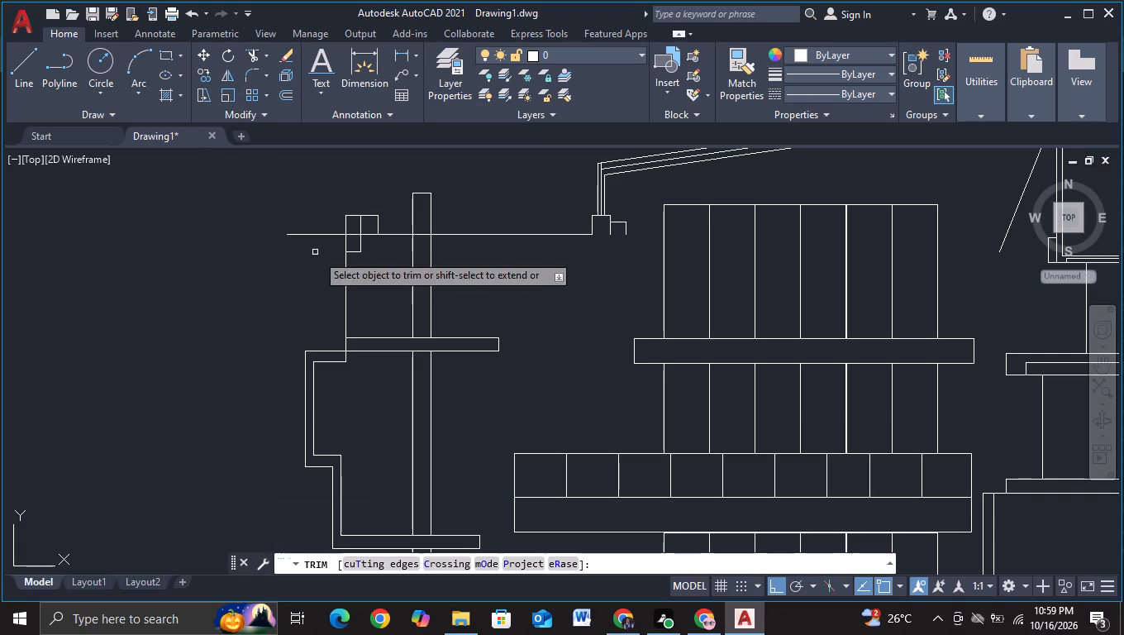
left_click_drag(309, 192, 333, 289)
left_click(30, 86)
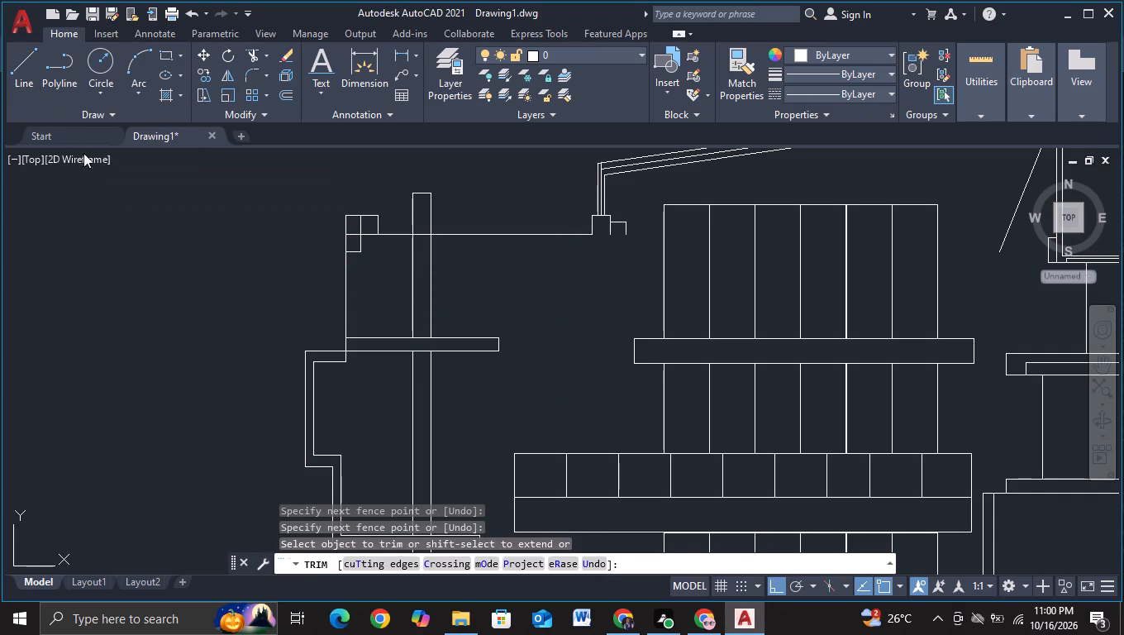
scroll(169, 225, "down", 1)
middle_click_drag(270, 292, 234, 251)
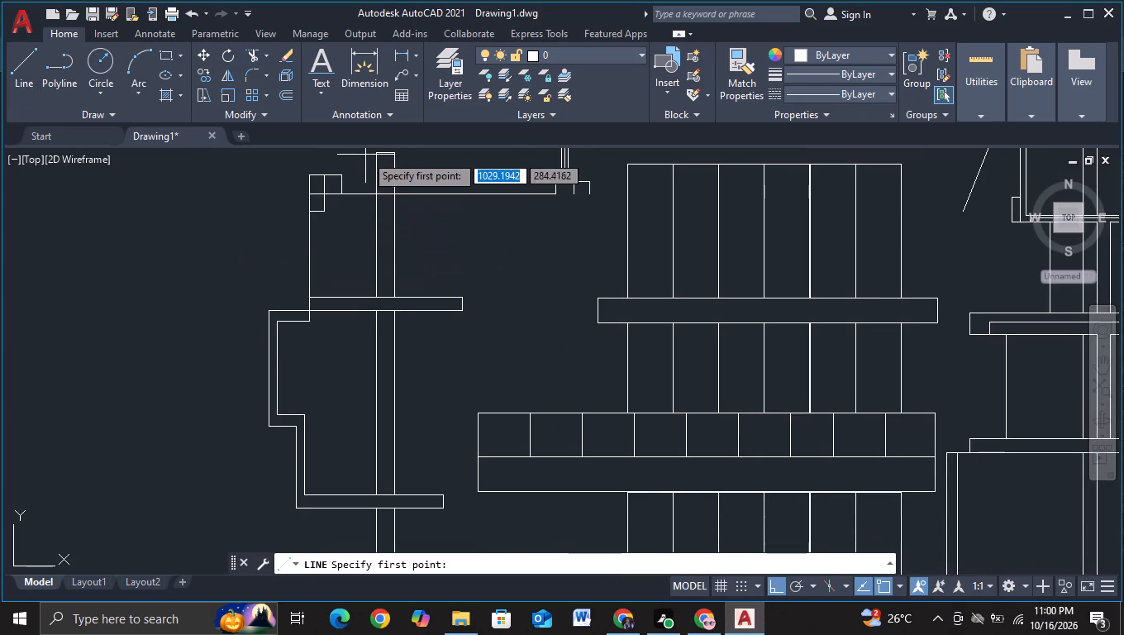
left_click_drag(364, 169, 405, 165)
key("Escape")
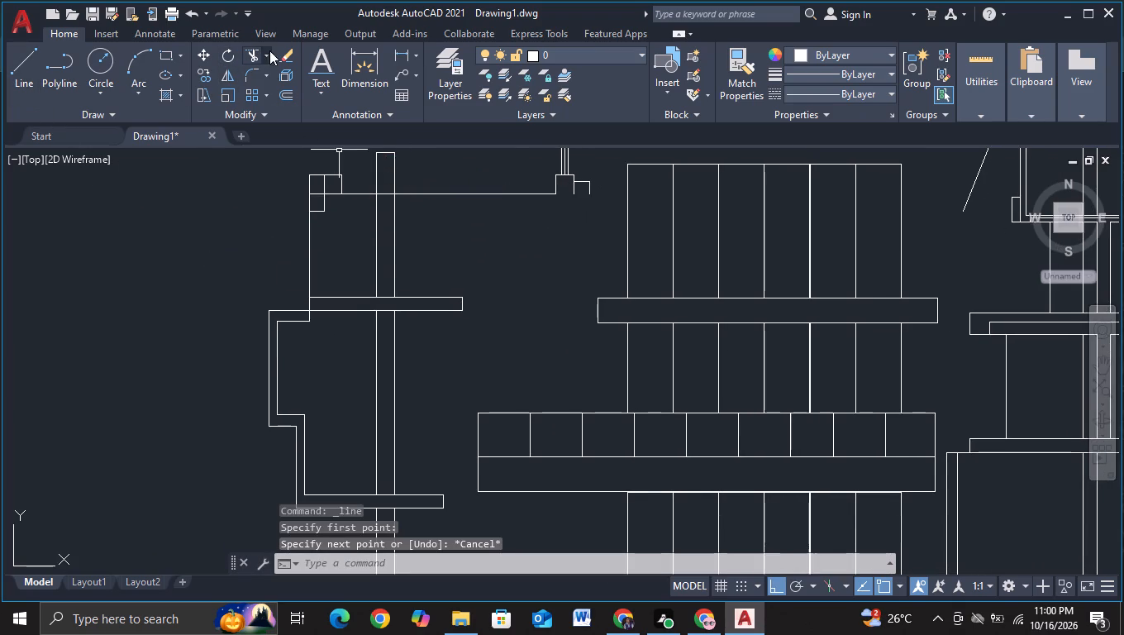
Trim off the column's top where it projects above the left wing's flat roof line.
left_click_drag(255, 55, 255, 64)
left_click_drag(439, 160, 383, 143)
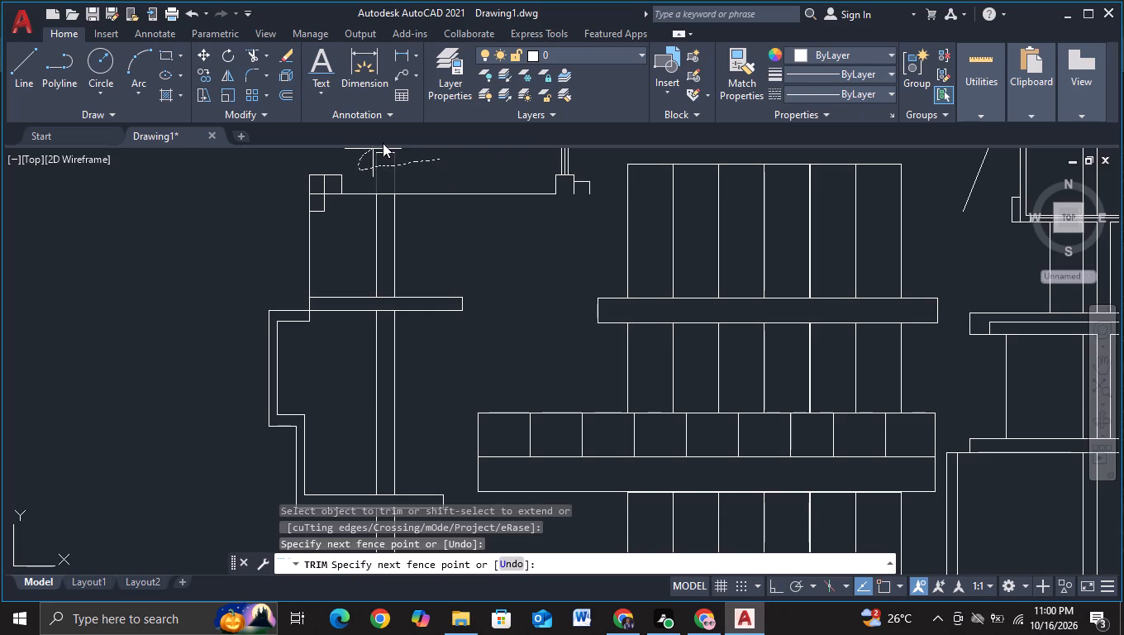
left_click_drag(383, 143, 389, 163)
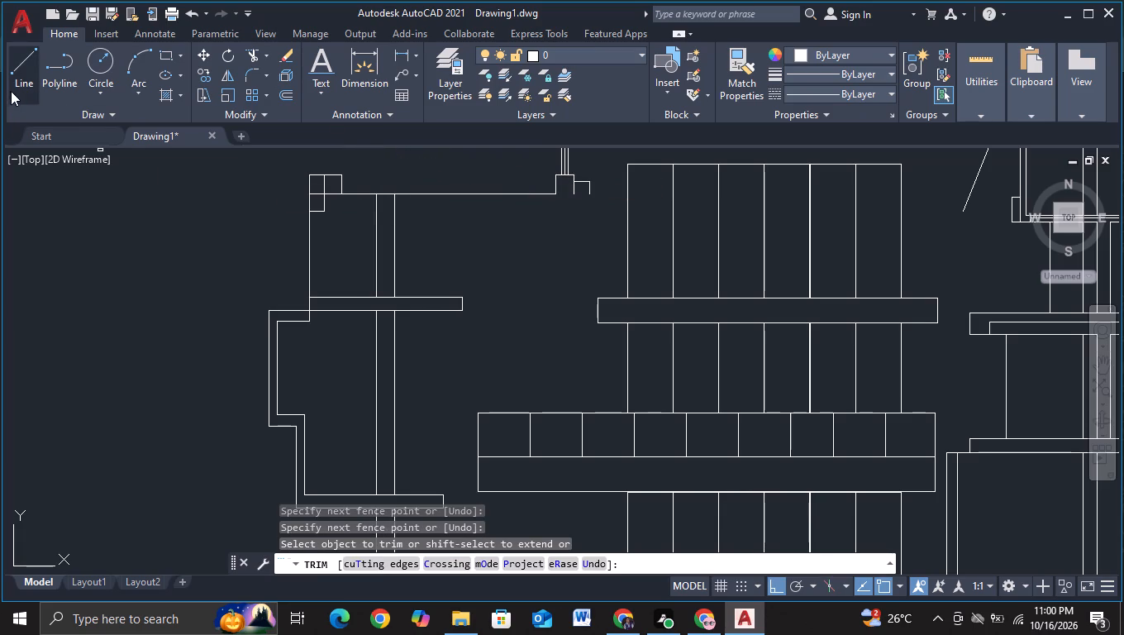
Draw the roof slab's edge about 32 down from the stepped ledge's right end, and its underside left past the outer wall.
left_click(11, 91)
scroll(111, 280, "down", 1)
middle_click_drag(131, 332, 121, 384)
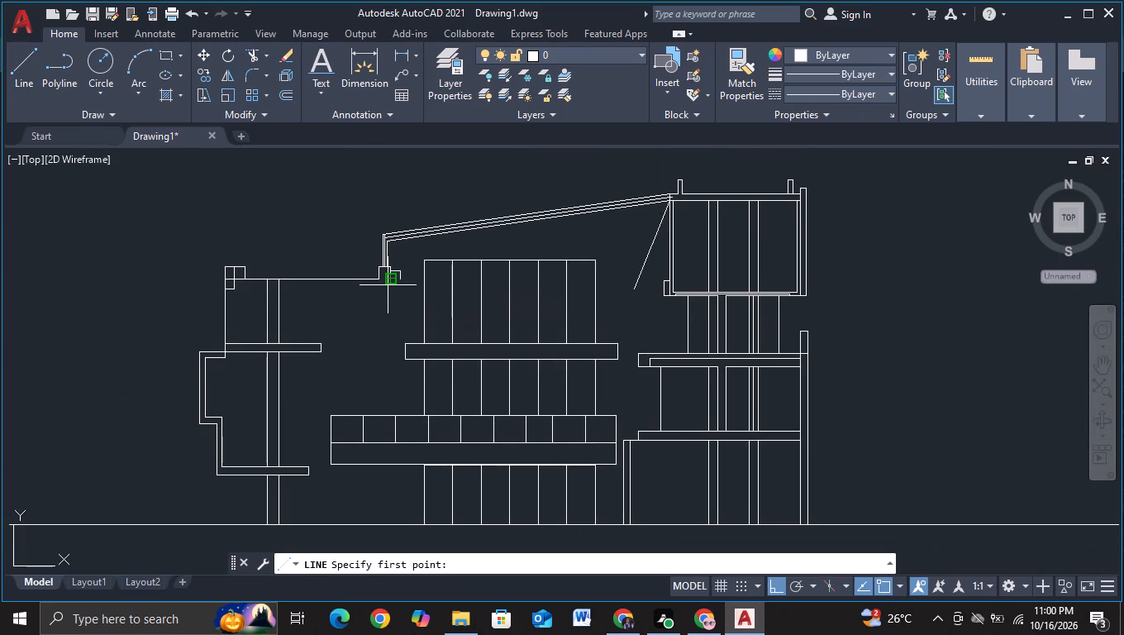
left_click(402, 283)
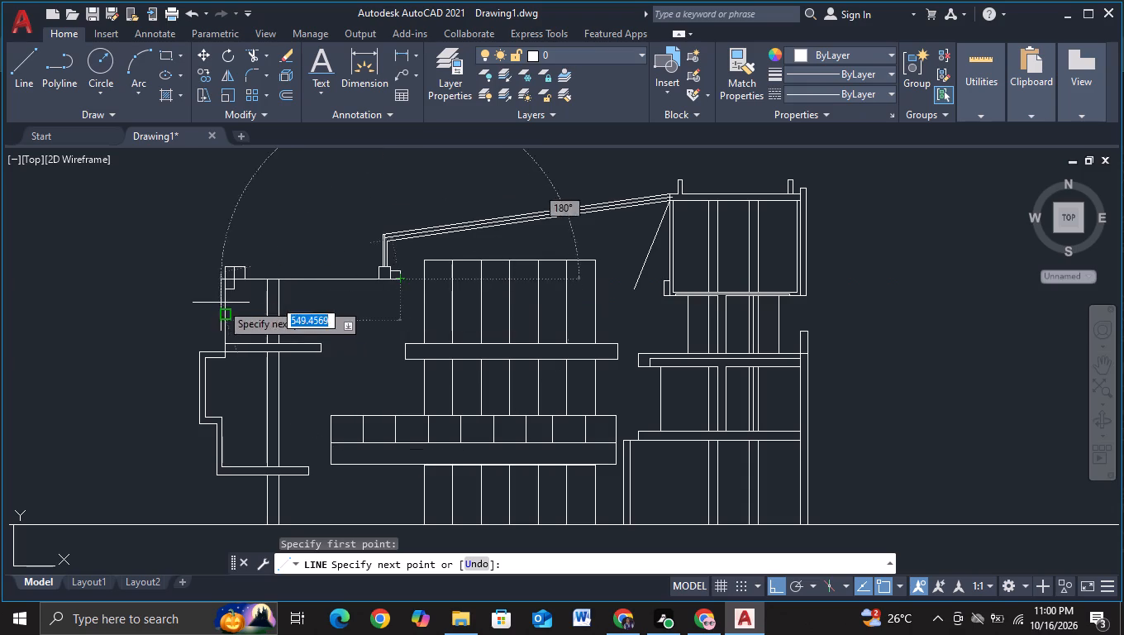
scroll(288, 294, "up", 2)
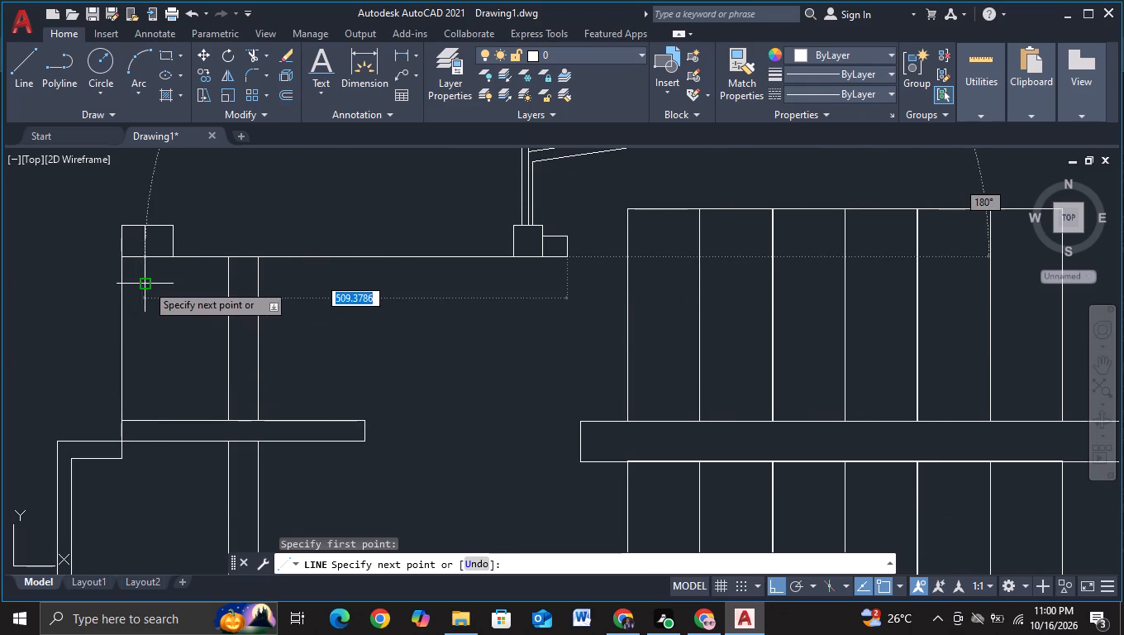
left_click(568, 284)
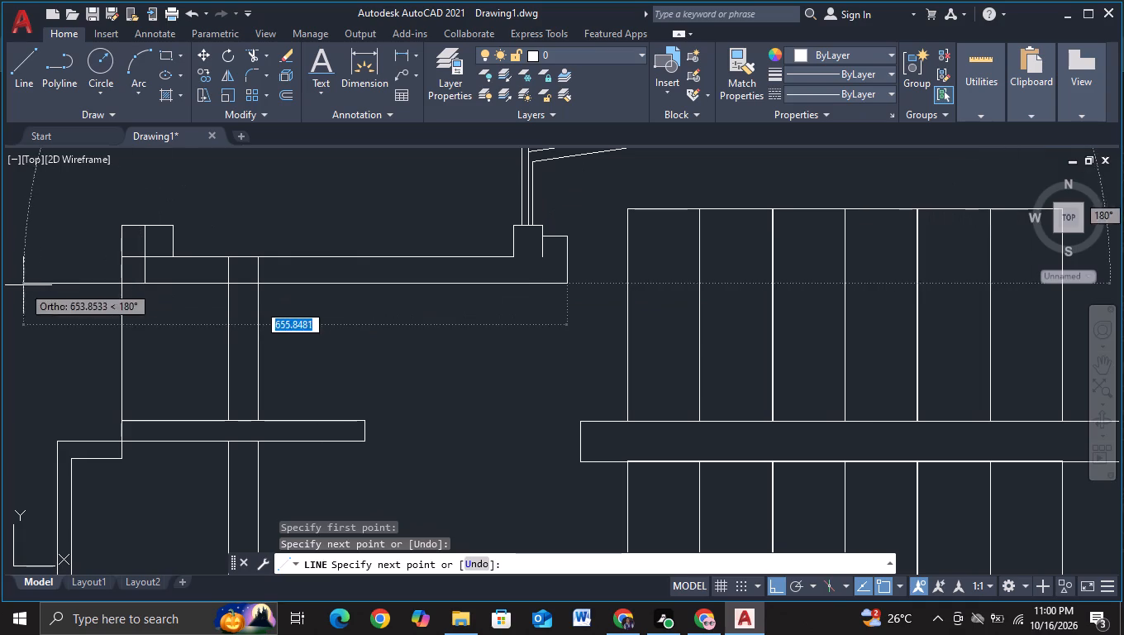
left_click(22, 285)
key("Escape")
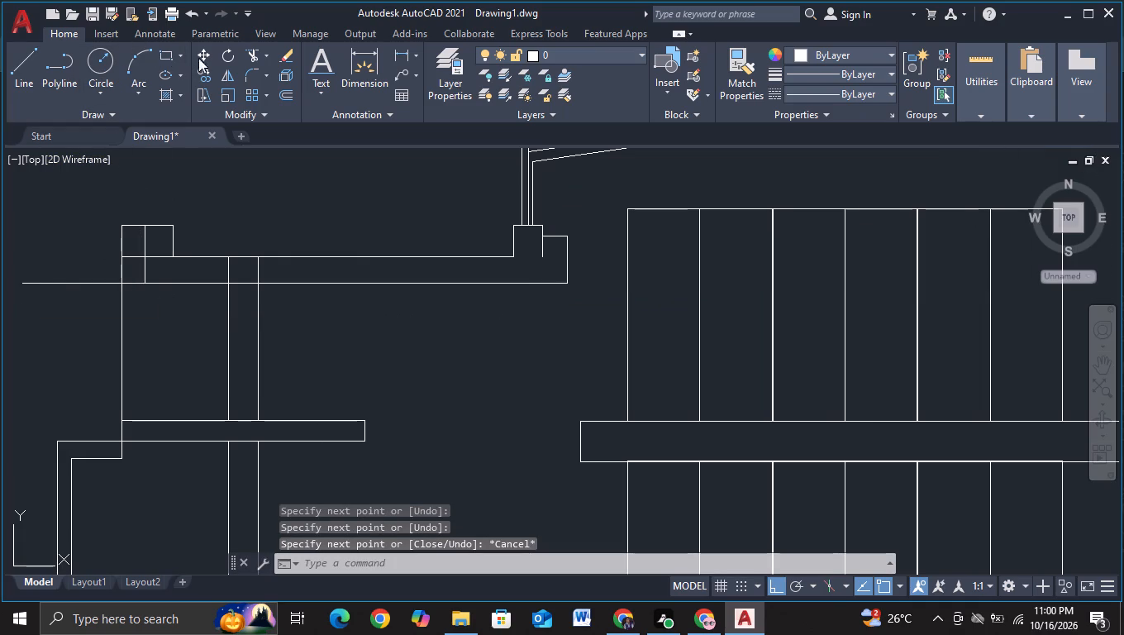
Trim the roof line segment inside the left parapet wall and the underside line overhanging beyond the outer wall.
left_click(250, 52)
left_click_drag(131, 253, 132, 258)
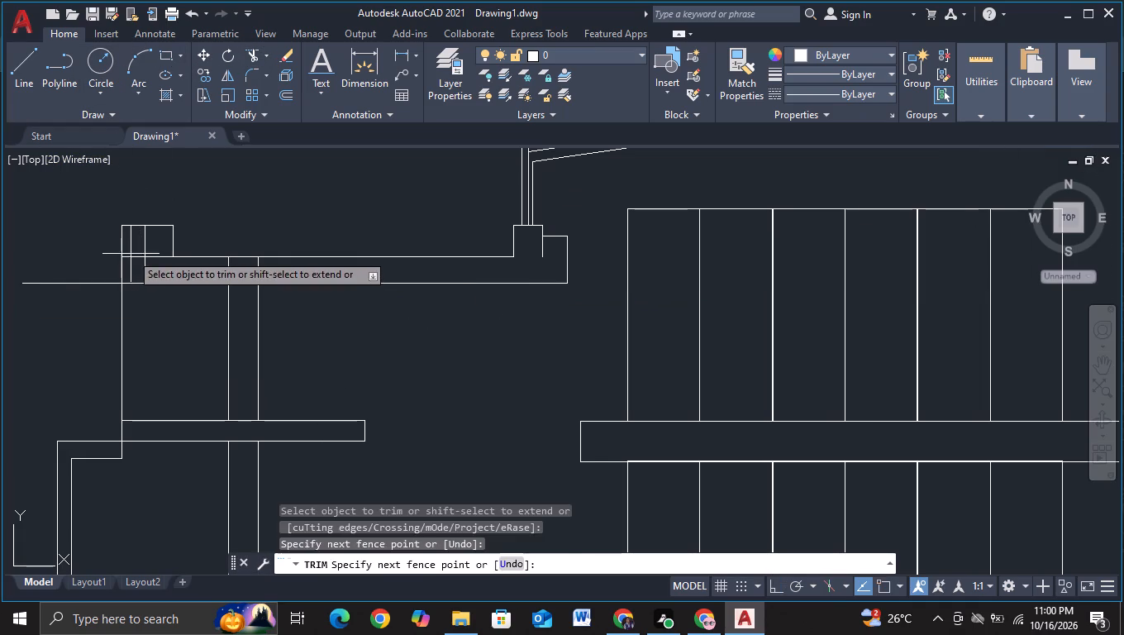
left_click_drag(132, 258, 135, 268)
left_click_drag(95, 303, 95, 266)
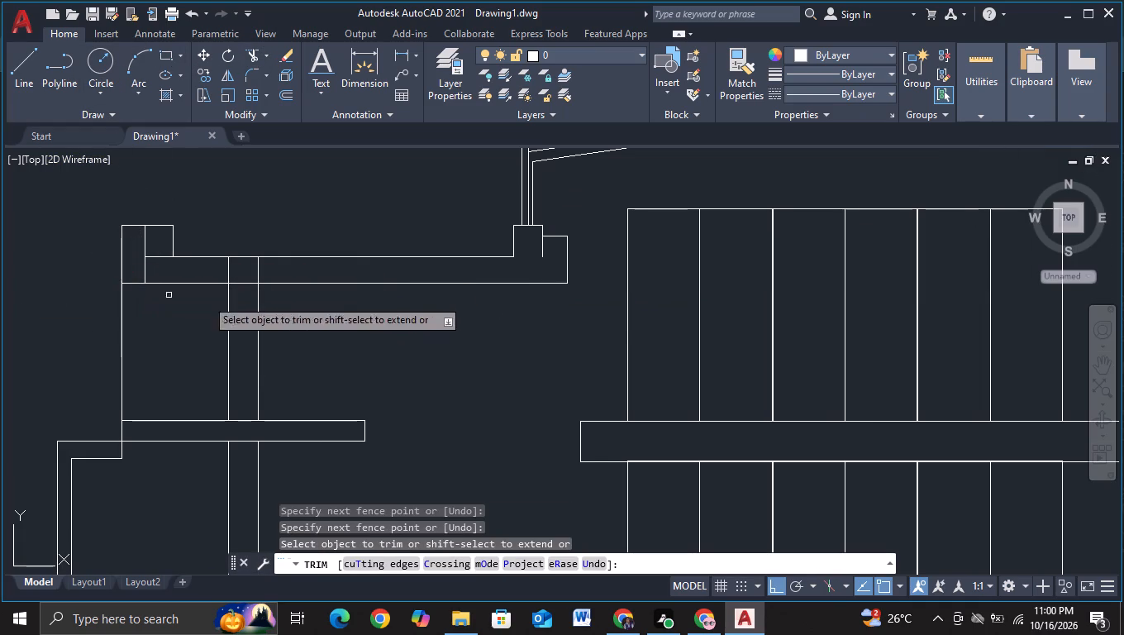
Draw a vertical line about 55 down from the right parapet's inner lower edge, past the left wing's roof slab underside.
left_click(18, 76)
left_click(544, 254)
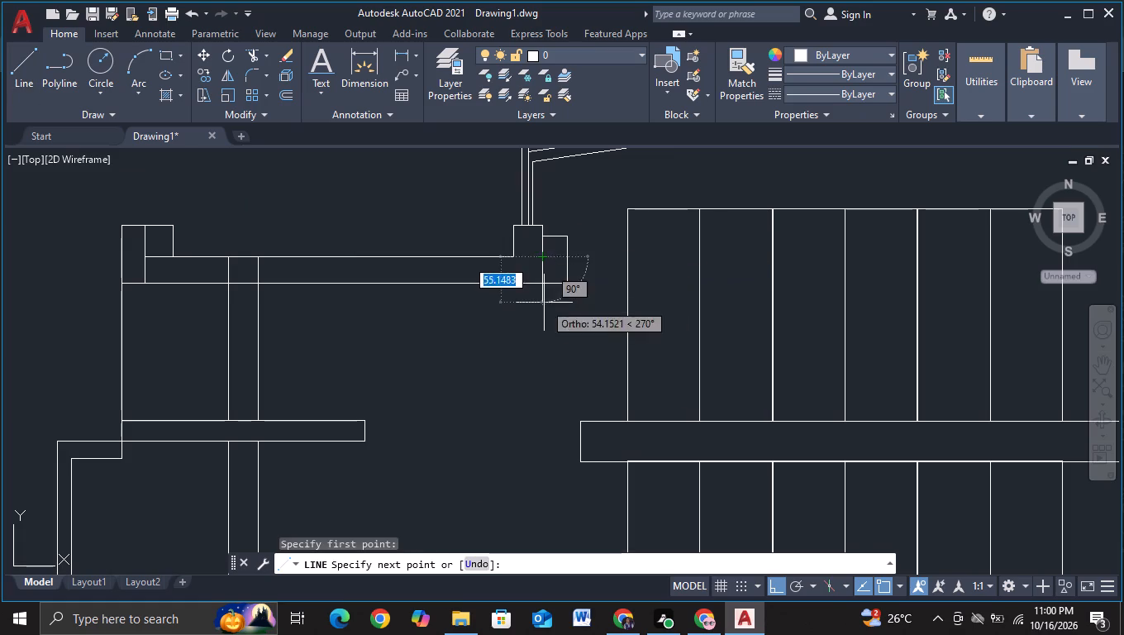
left_click(544, 303)
key("Escape")
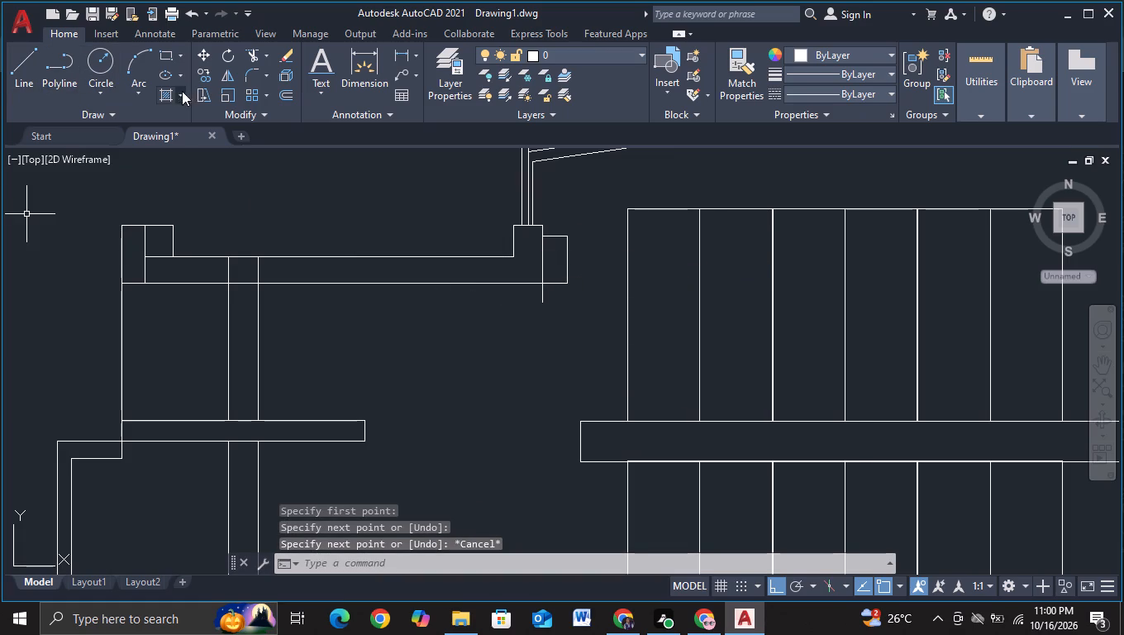
Trim the roof line segment inside the left parapet block and the new line's overhang below the slab underside.
left_click(250, 57)
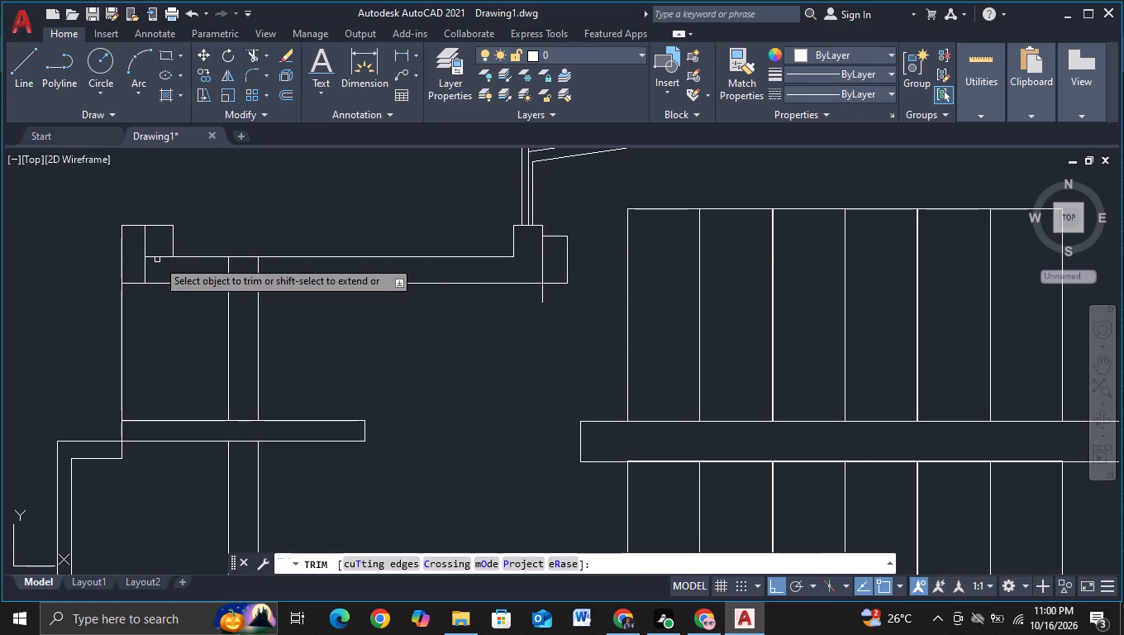
left_click(157, 257)
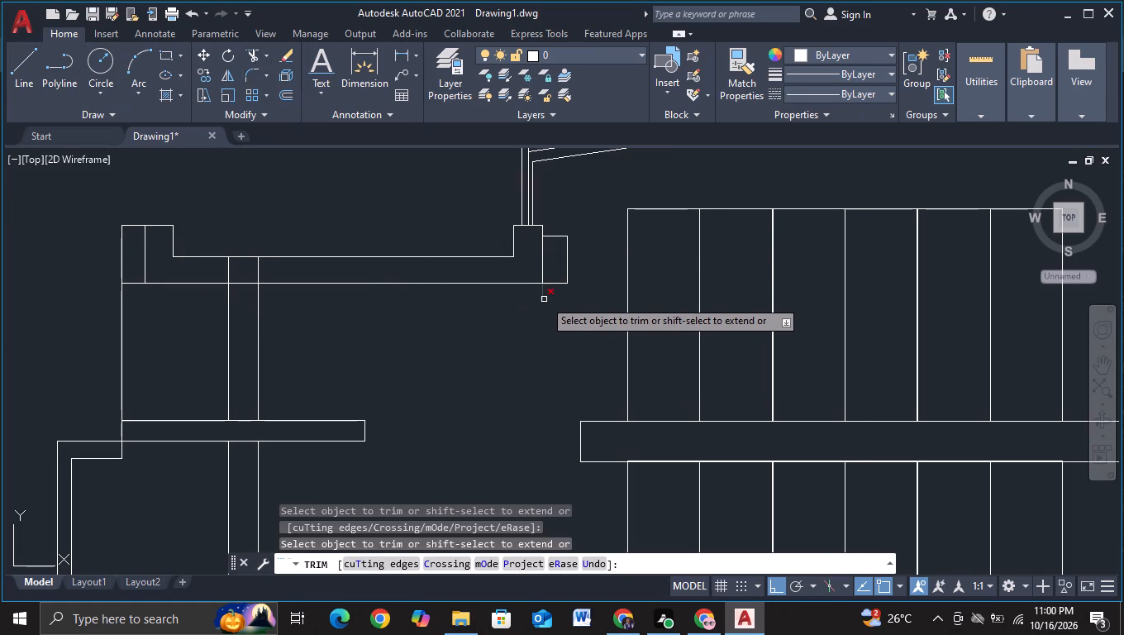
left_click(544, 299)
Draw a vertical line from above the left wing's flat roof down past the ground line, just beyond the upper floor slab's right end.
scroll(528, 314, "down", 2)
middle_click_drag(500, 366, 489, 308)
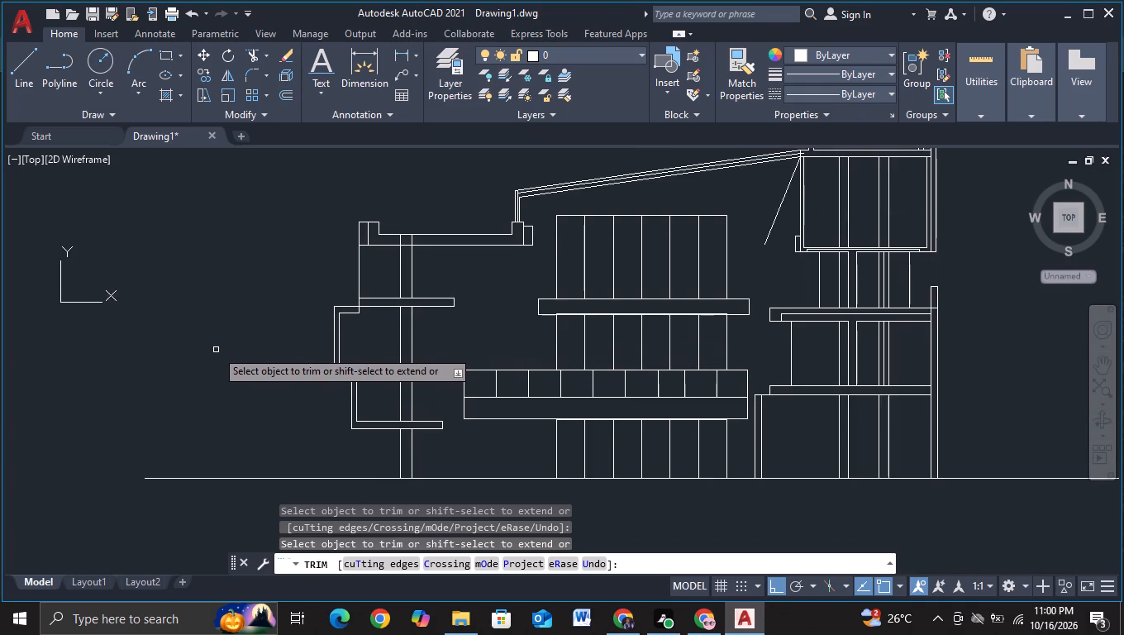
middle_click_drag(486, 444, 471, 389)
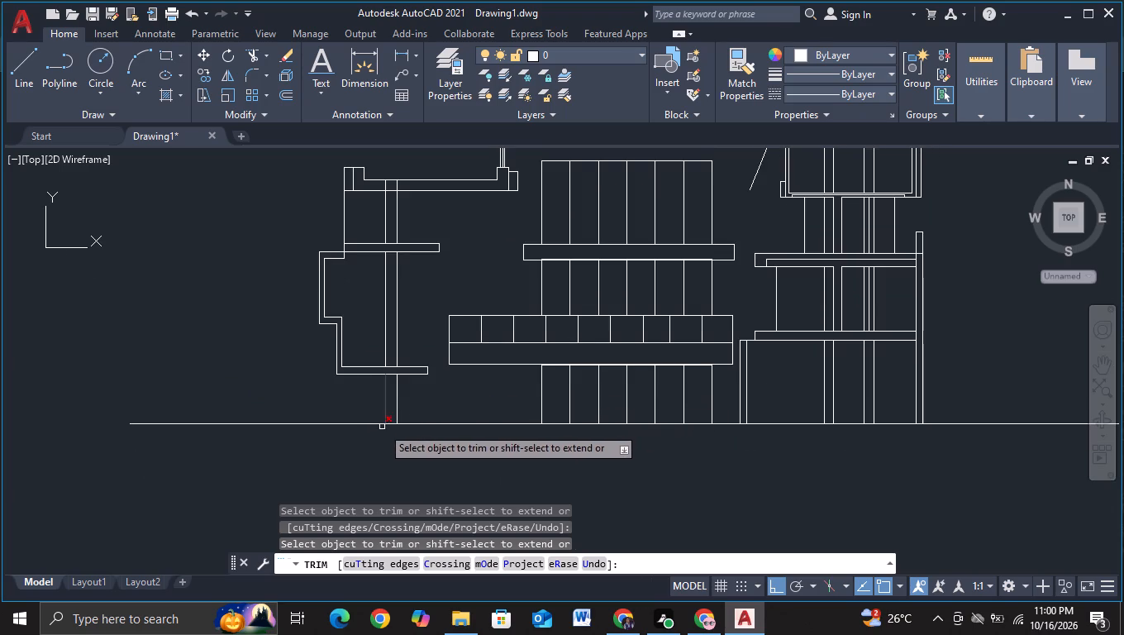
left_click(26, 76)
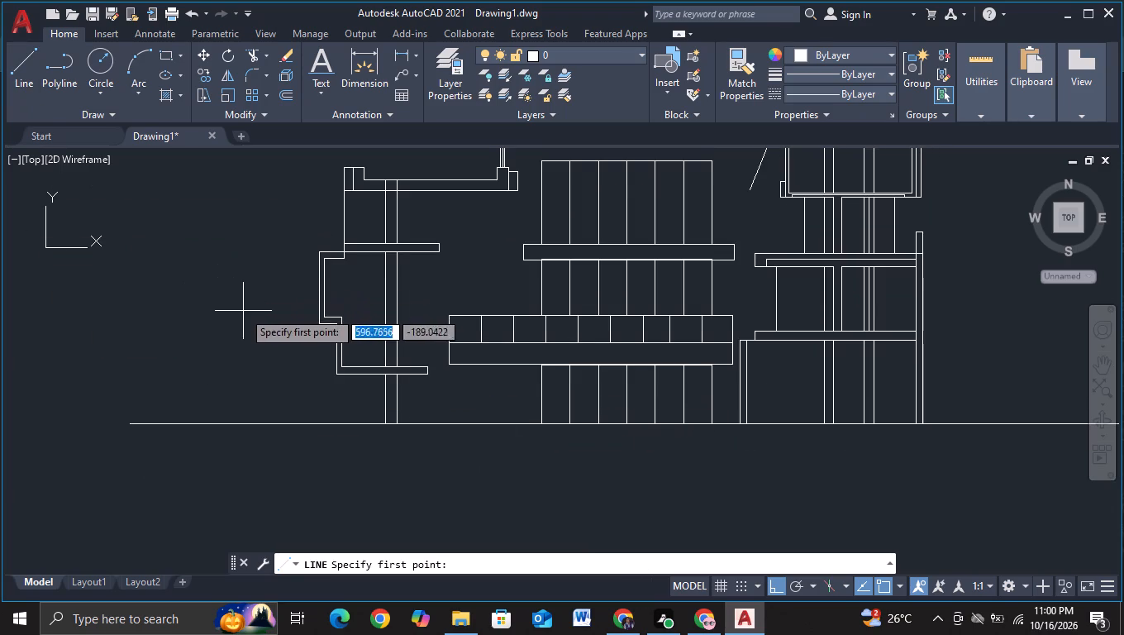
scroll(264, 323, "down", 1)
scroll(284, 341, "up", 1)
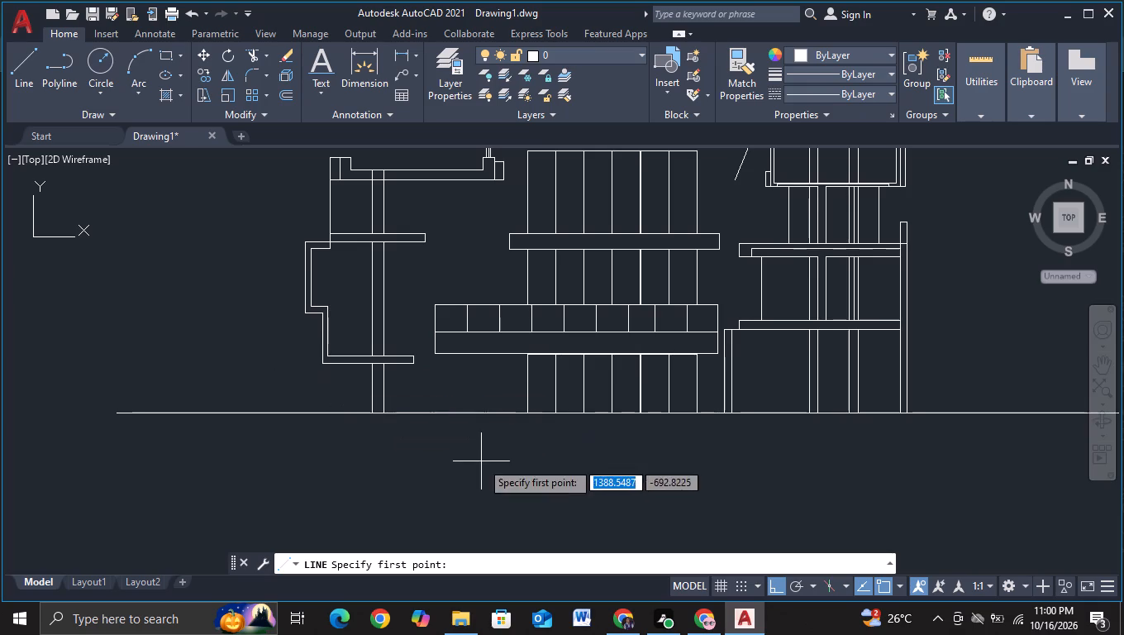
middle_click_drag(481, 461, 394, 465)
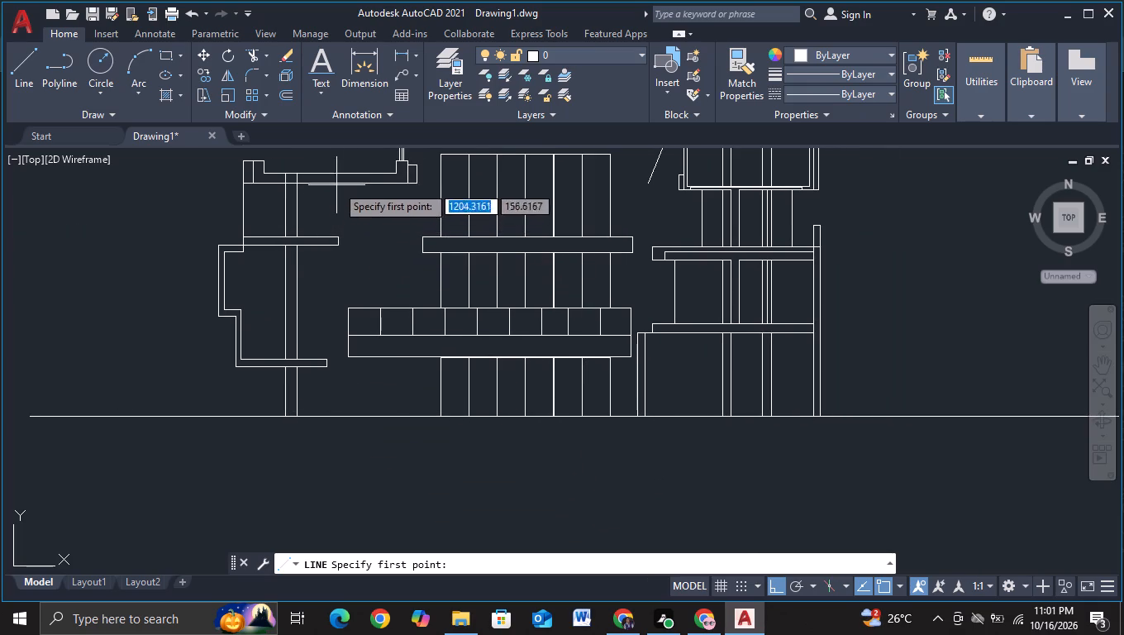
scroll(339, 179, "down", 1)
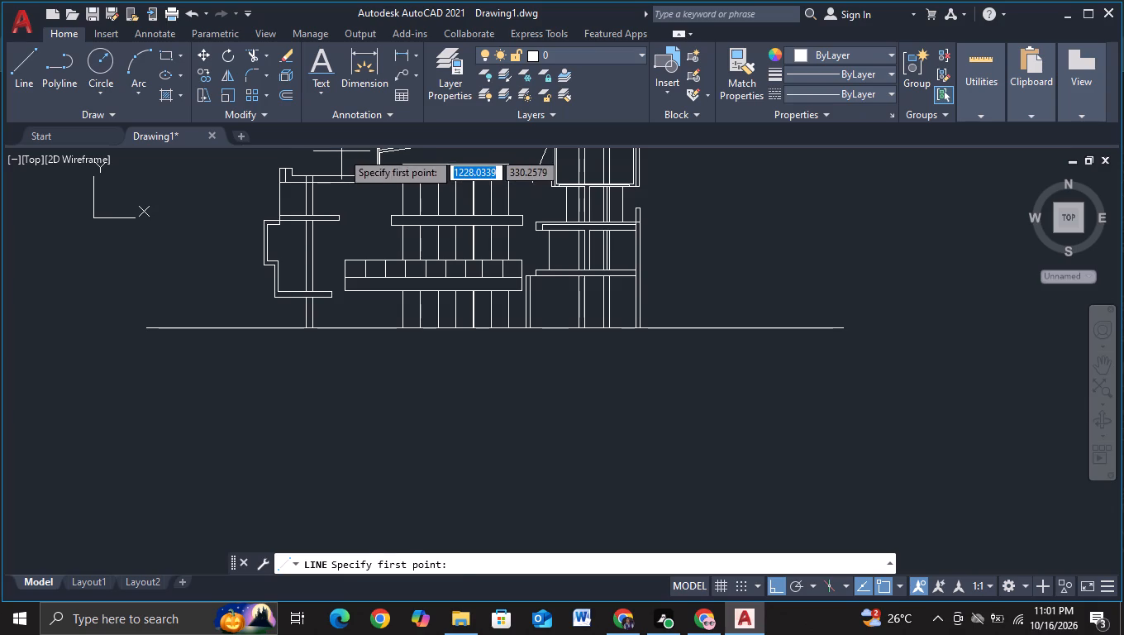
left_click(341, 151)
left_click(353, 354)
key("Escape")
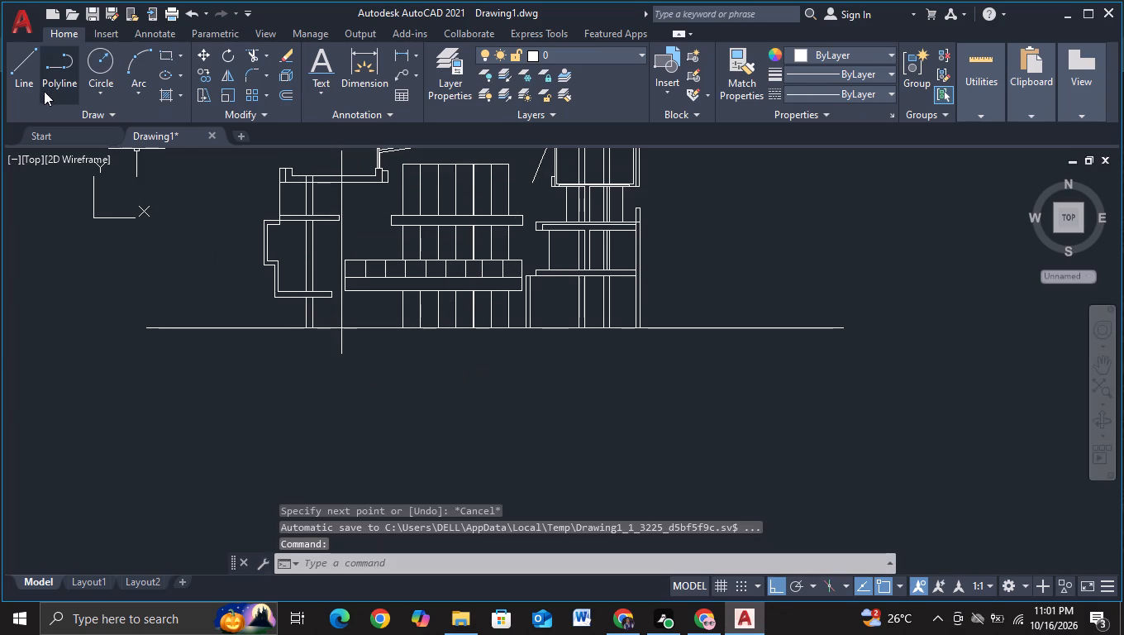
From that line's top, draw a line about 102 right and down past the ground to outline a wide second column.
left_click(24, 87)
middle_click_drag(368, 219, 360, 270)
left_click(334, 201)
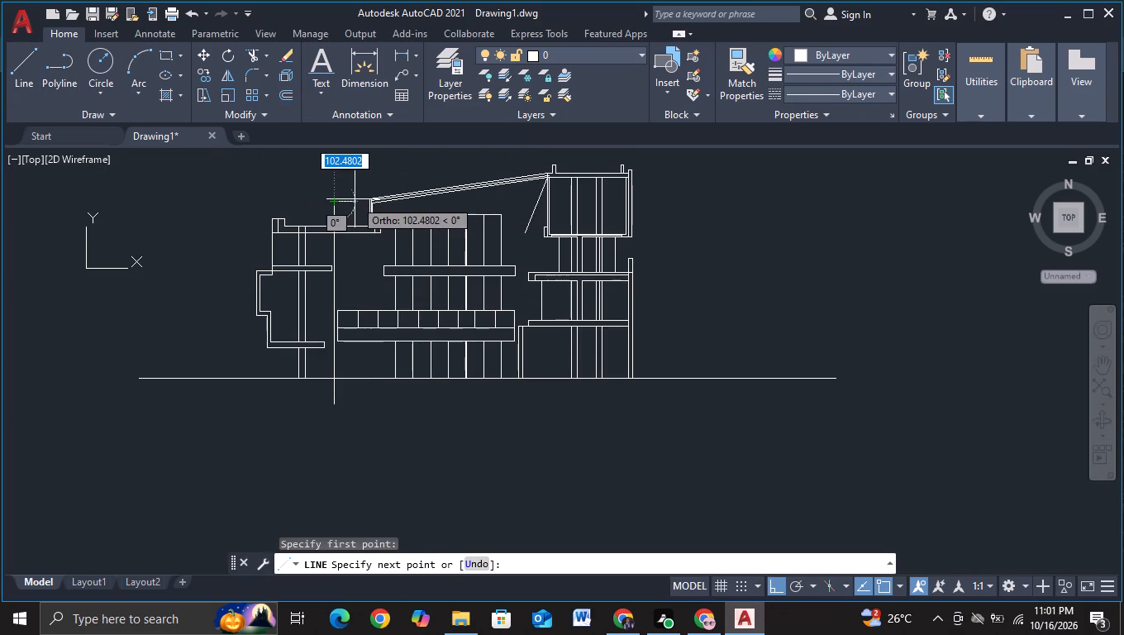
left_click(355, 201)
left_click(355, 426)
key("Escape")
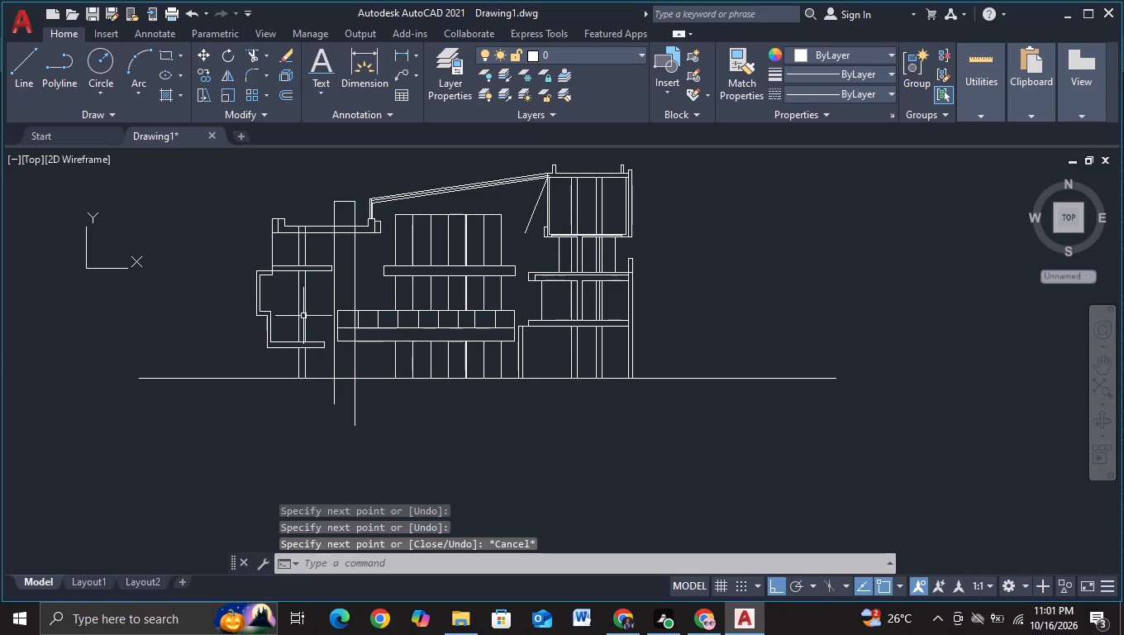
Trim the wide column's edges below the ground line and its right edge where it crosses the panelled balcony band.
left_click(252, 50)
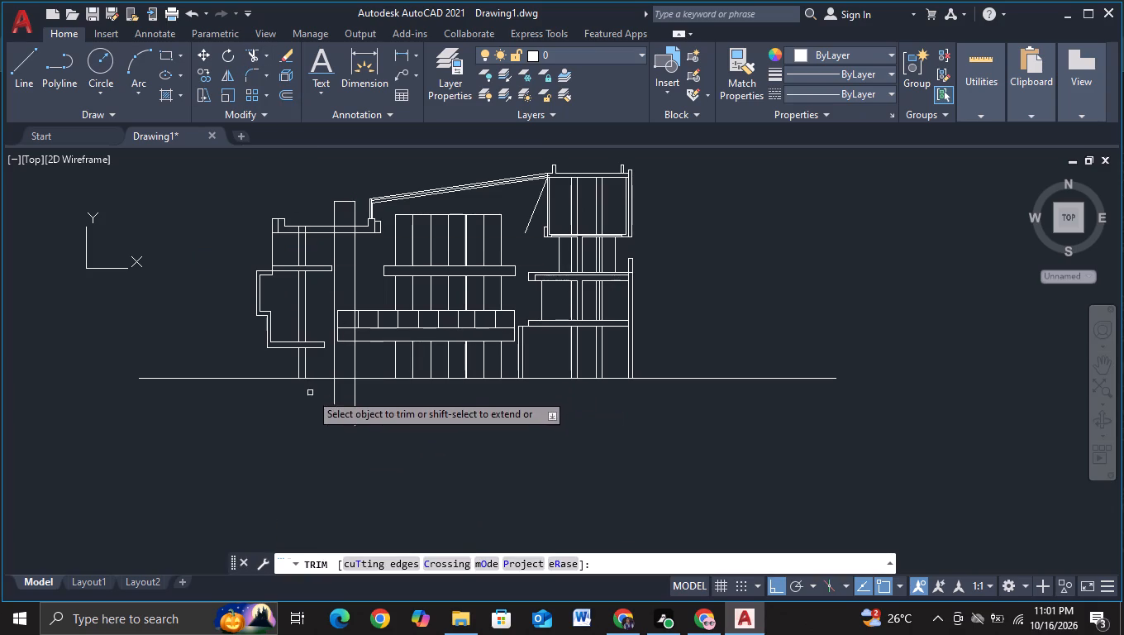
left_click_drag(310, 393, 378, 398)
scroll(366, 347, "up", 2)
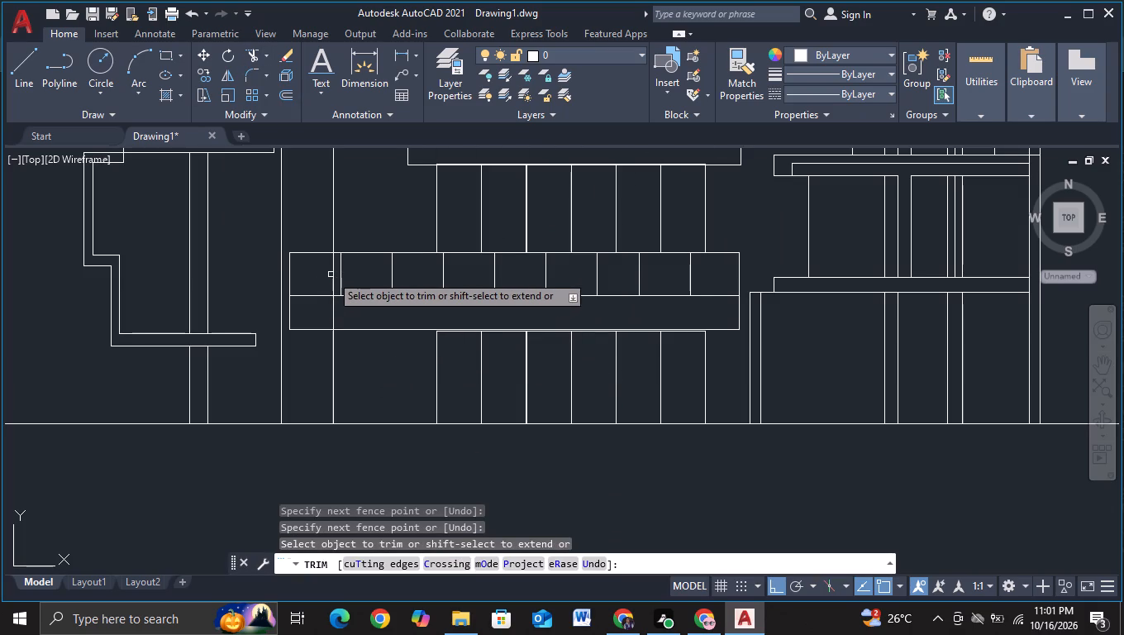
left_click(331, 270)
left_click(334, 311)
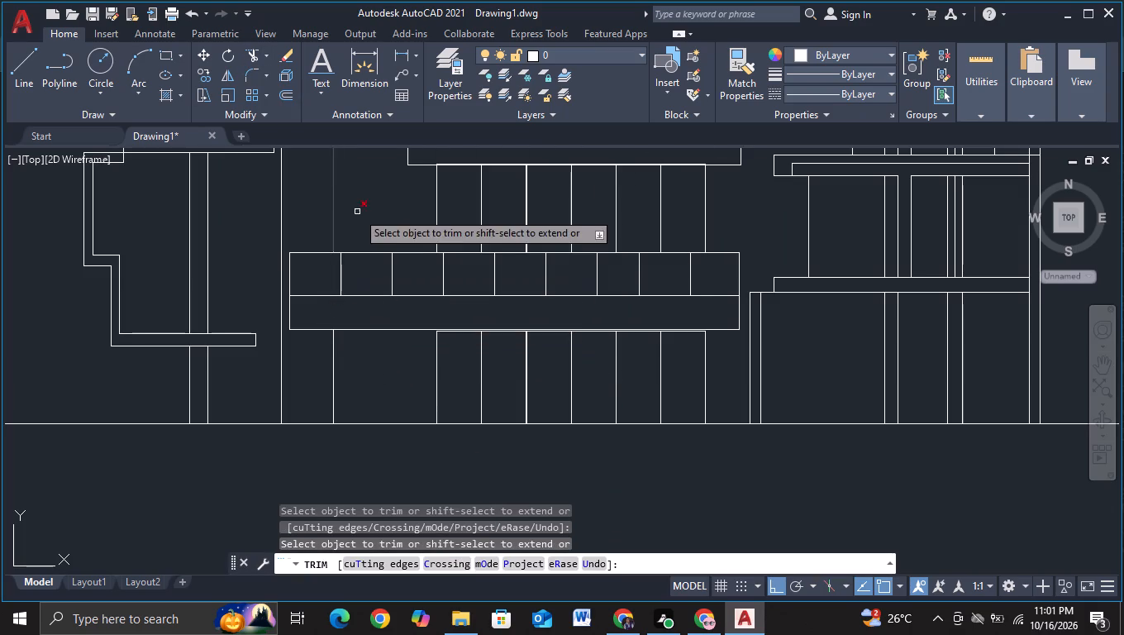
Trim the edges of both left wing columns where they pass through the thickness of the flat roof slab.
scroll(358, 212, "down", 2)
middle_click_drag(353, 194, 367, 270)
scroll(360, 241, "up", 1)
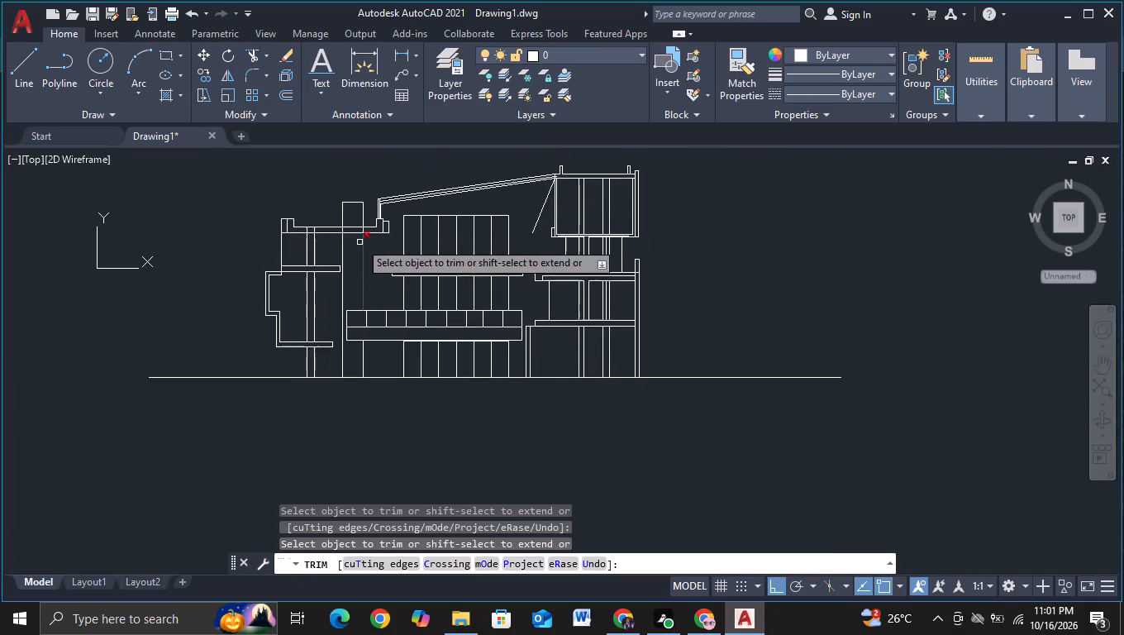
scroll(360, 241, "up", 1)
left_click(313, 219)
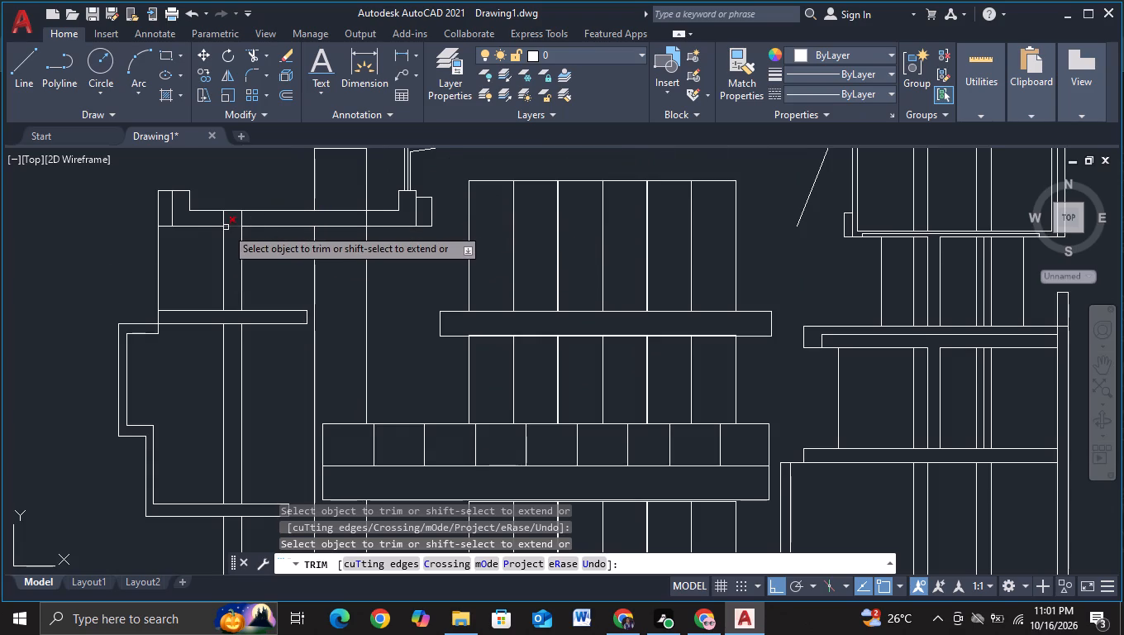
left_click(224, 219)
left_click(242, 216)
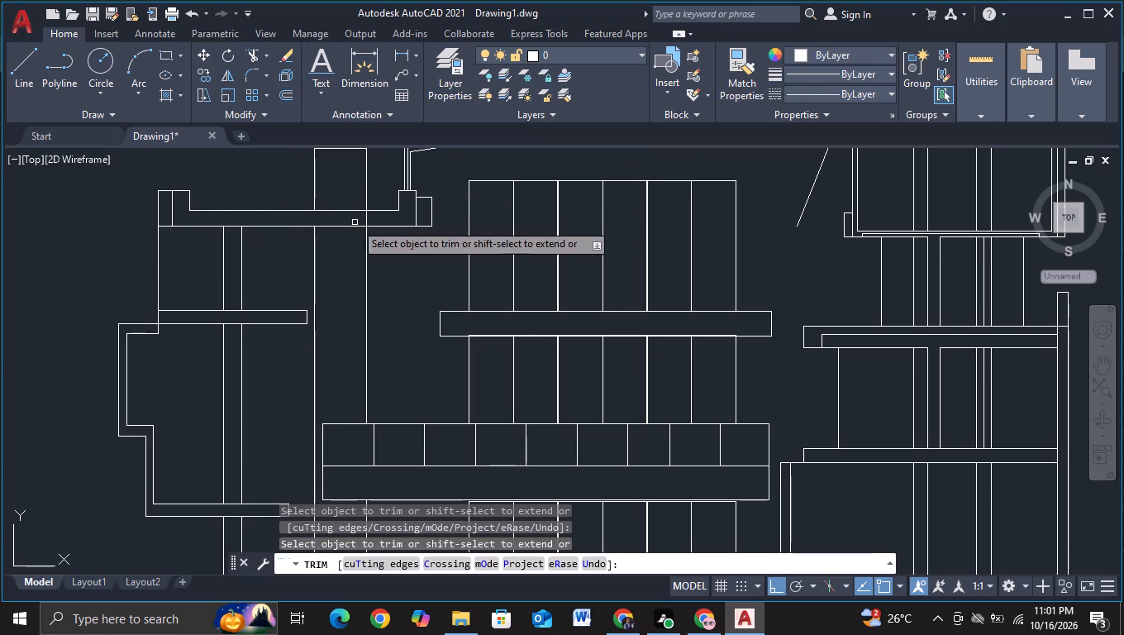
left_click(366, 217)
scroll(384, 260, "down", 1)
middle_click_drag(397, 287, 364, 224)
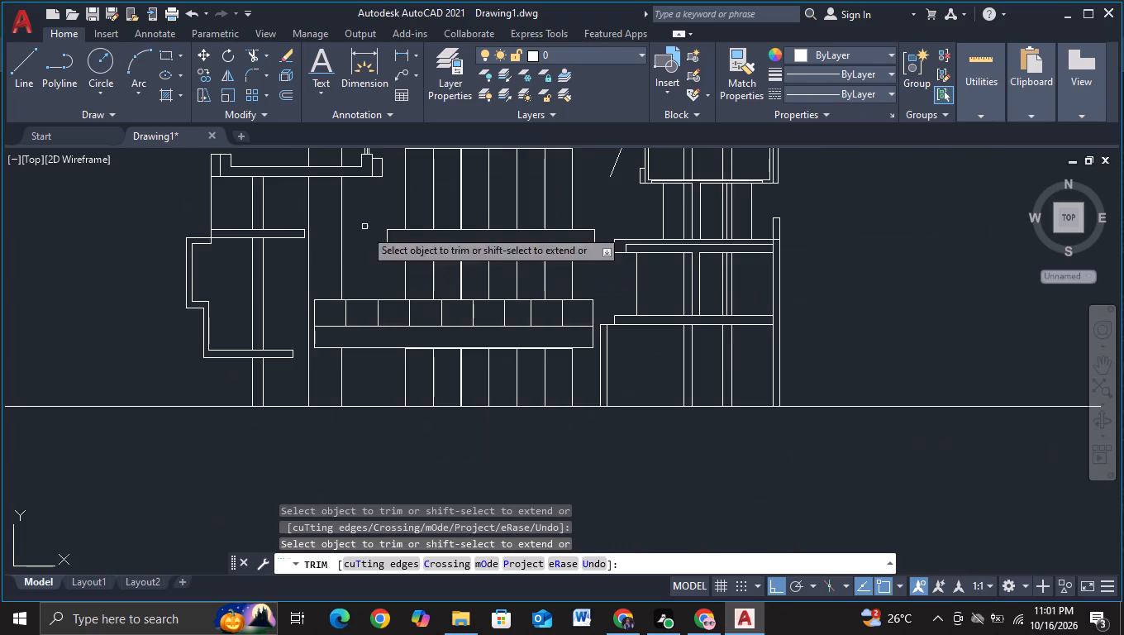
key("Escape")
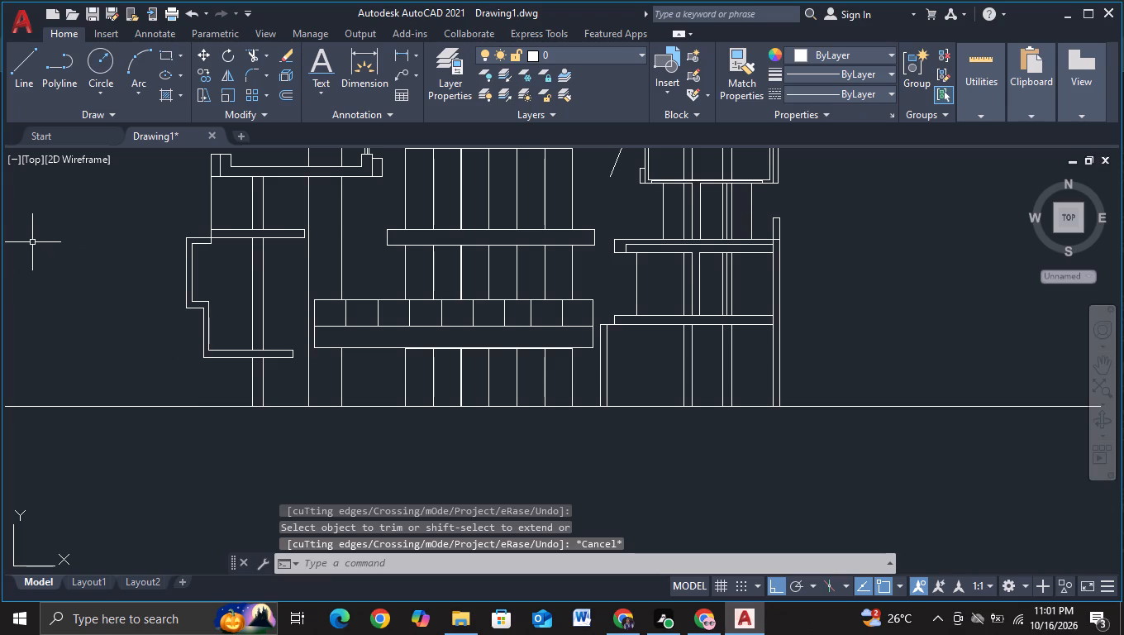
Draw a narrow upright rectangular edge beam at the upper floor slab's right end, extending above and below the slab.
left_click(7, 74)
left_click(22, 78)
scroll(350, 240, "up", 1)
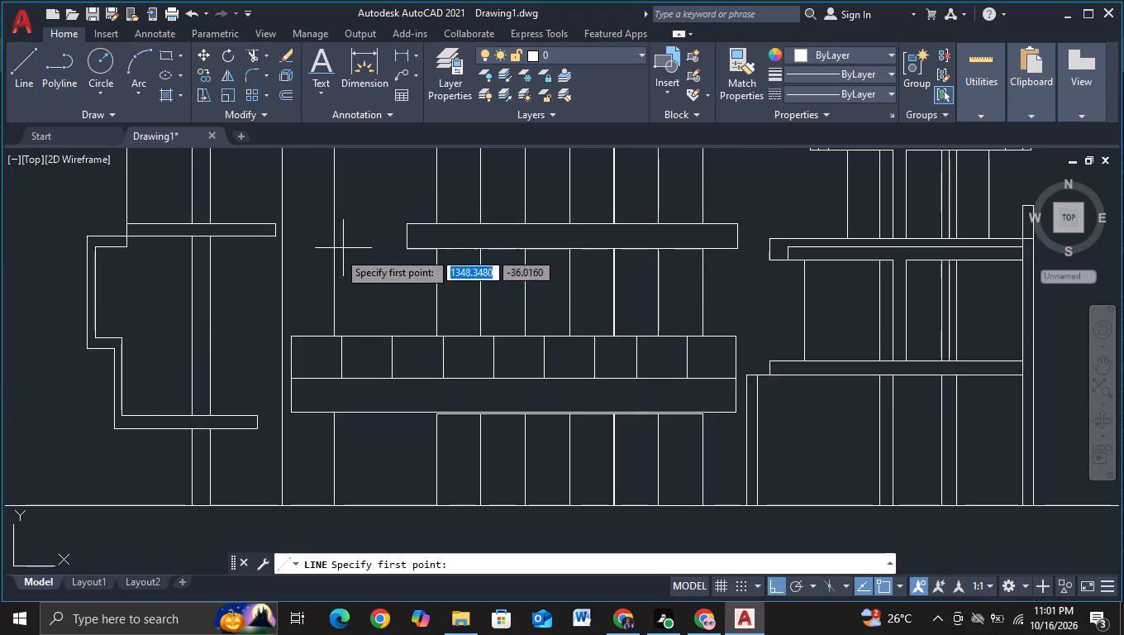
scroll(300, 263, "up", 1)
left_click(263, 207)
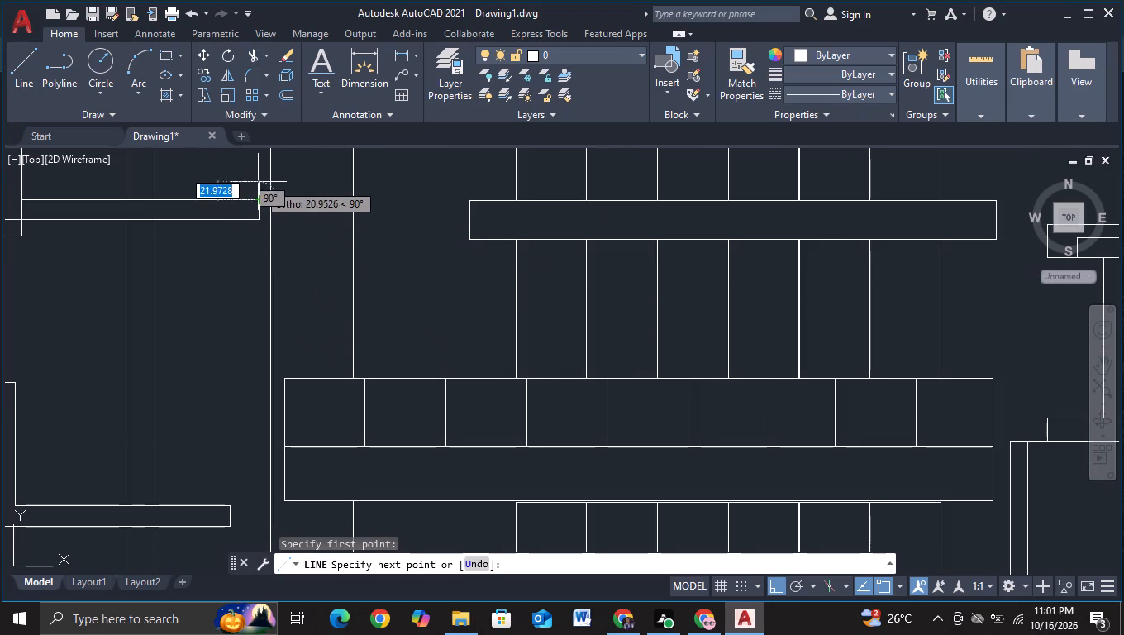
left_click(260, 162)
left_click(294, 162)
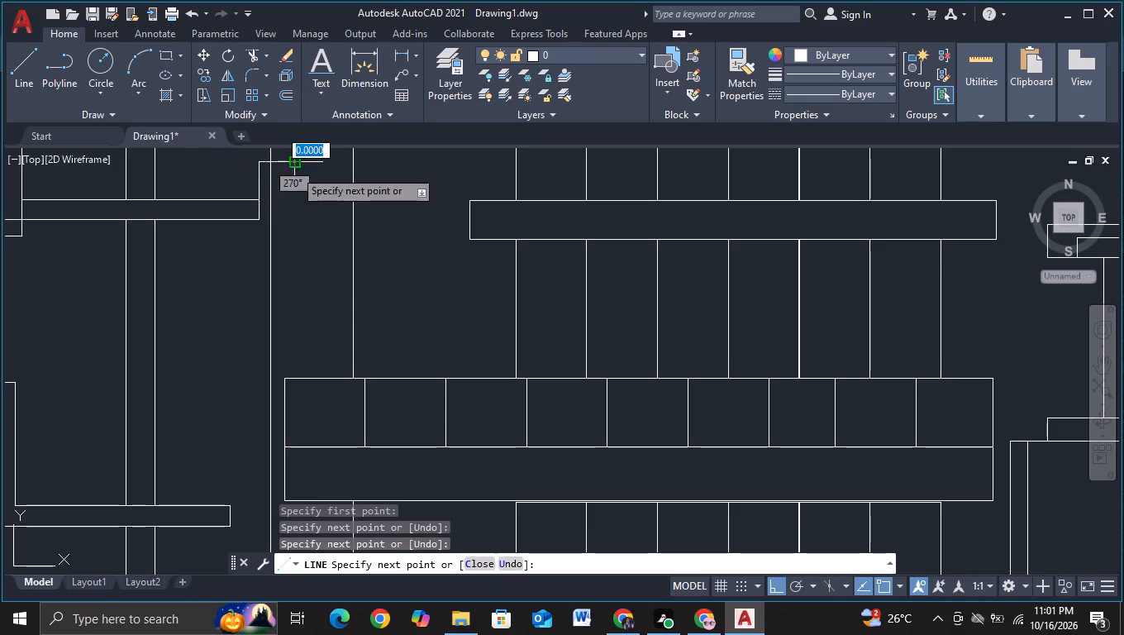
left_click(289, 247)
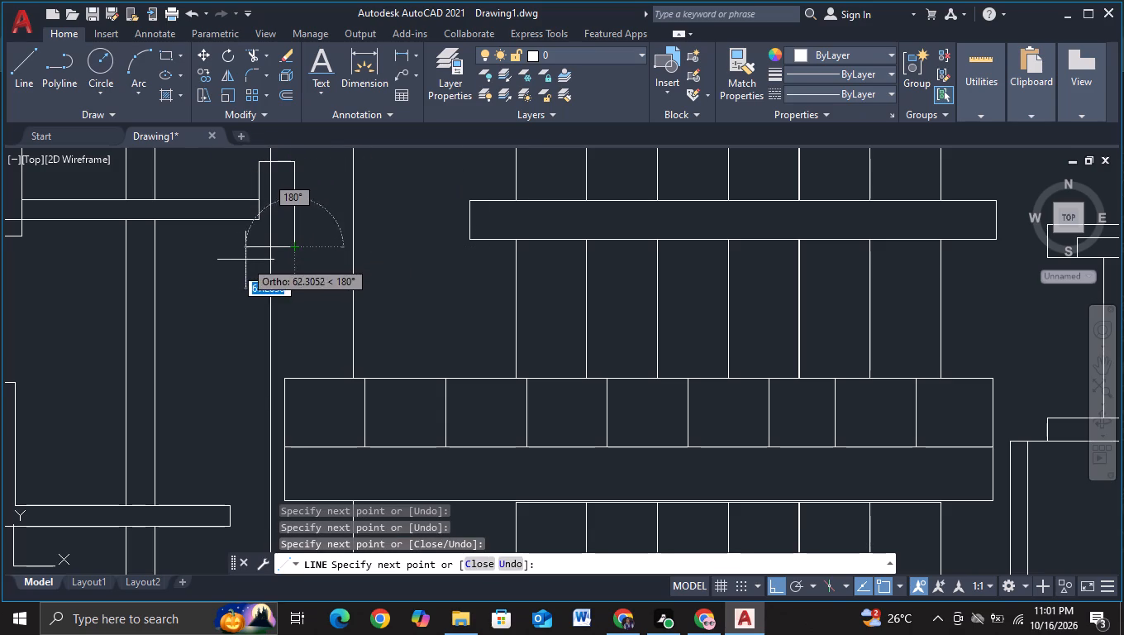
left_click(258, 244)
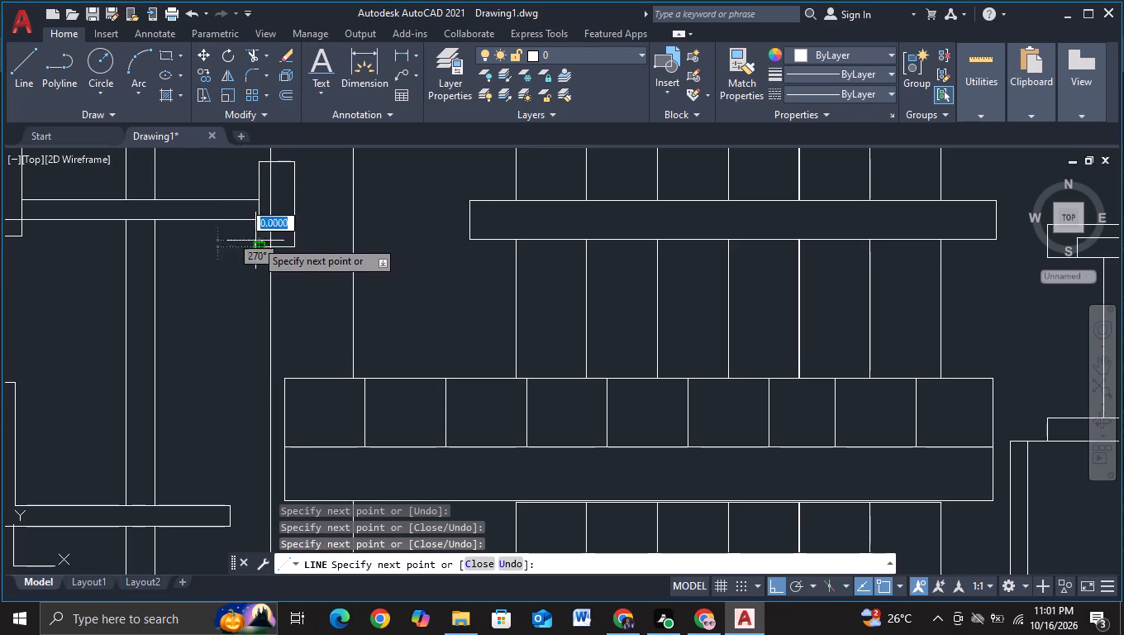
left_click(255, 219)
key("Escape")
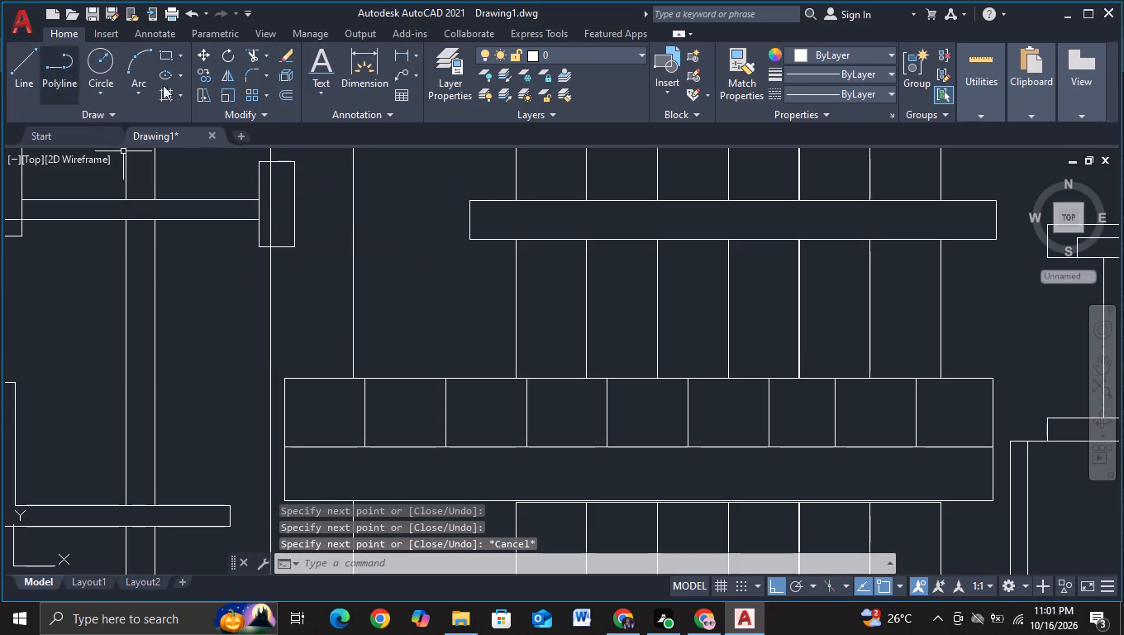
Trim the wide column's left edge where it passes through the upper edge beam.
left_click(254, 59)
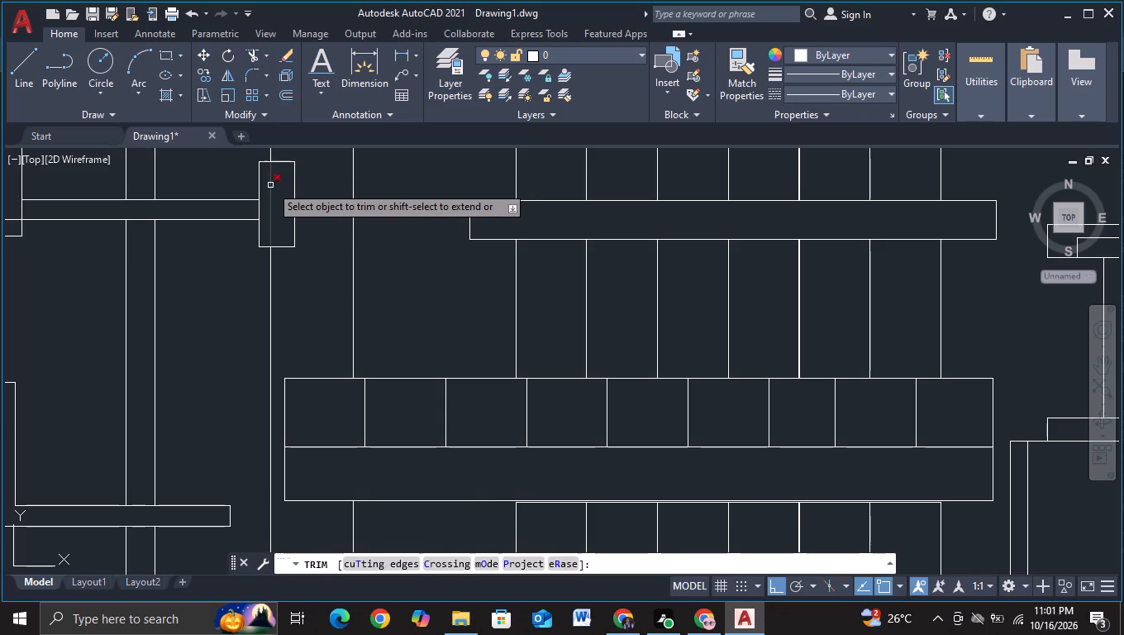
left_click(270, 185)
Draw an upright rectangular edge beam about 40.5 units wide at the left wing's lower floor slab's right end, extending above and below it.
left_click(31, 85)
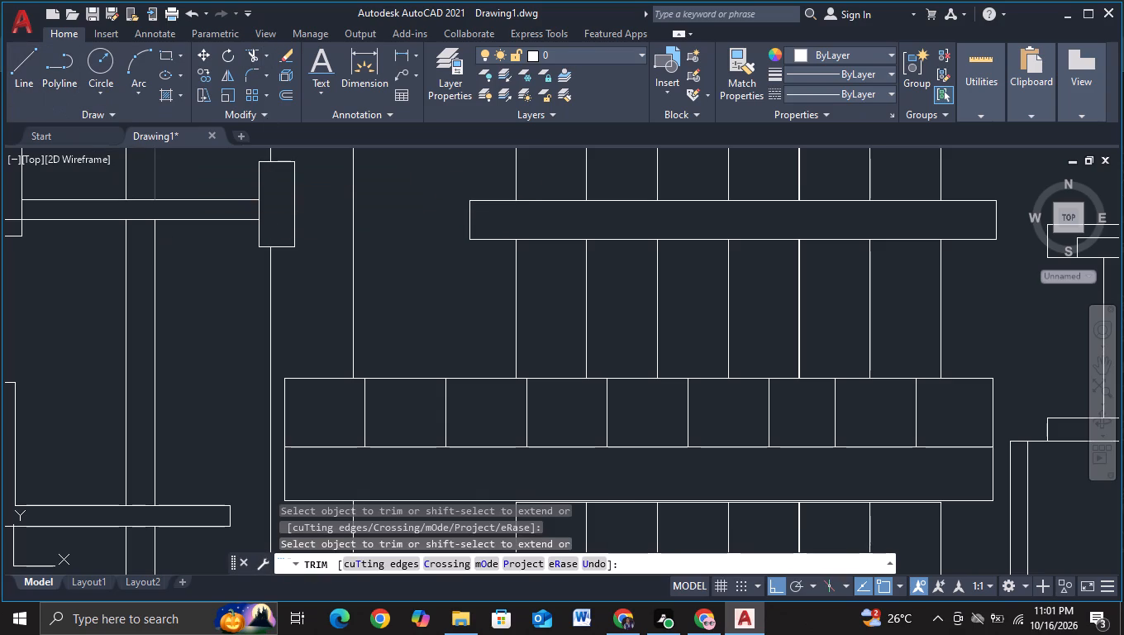
middle_click_drag(271, 427, 268, 235)
left_click_drag(221, 318, 220, 295)
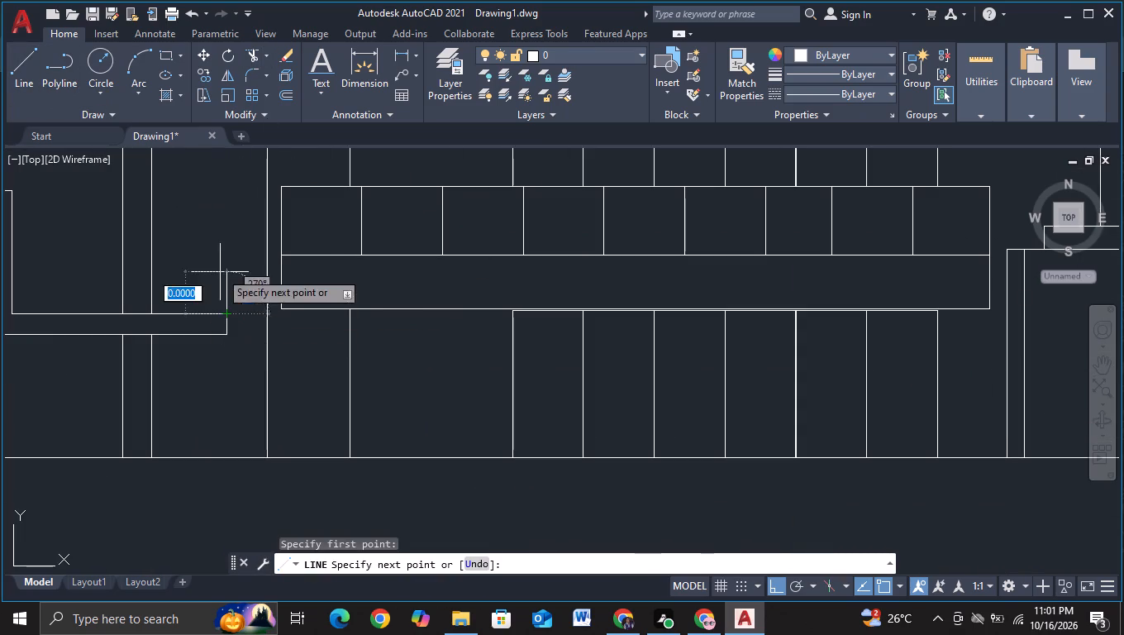
left_click(221, 274)
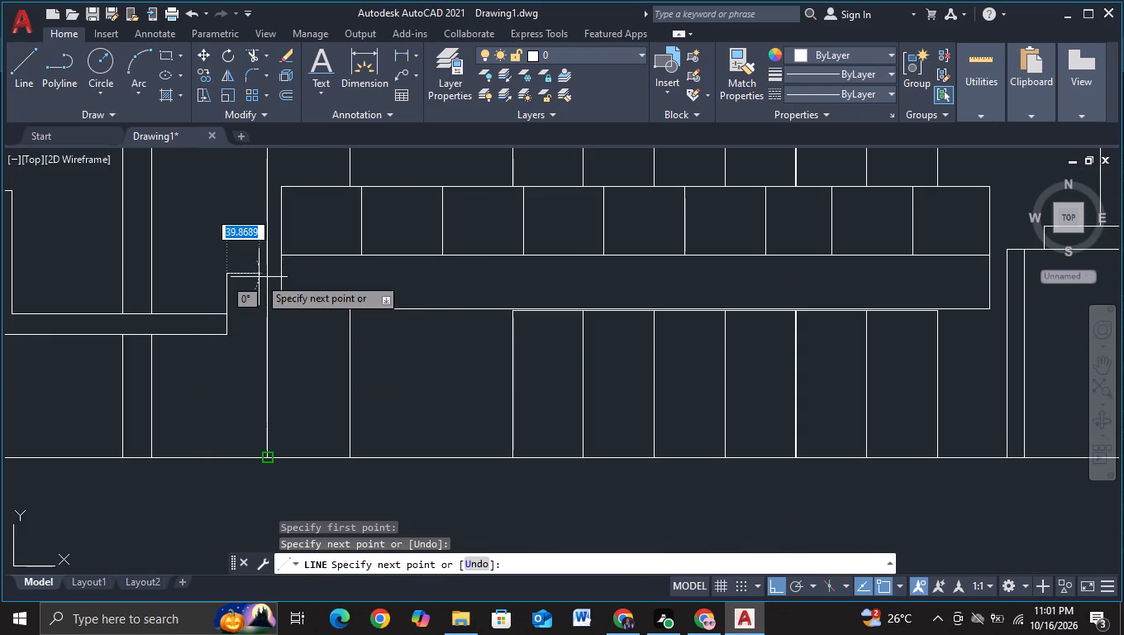
left_click(259, 277)
key("ctrl+z")
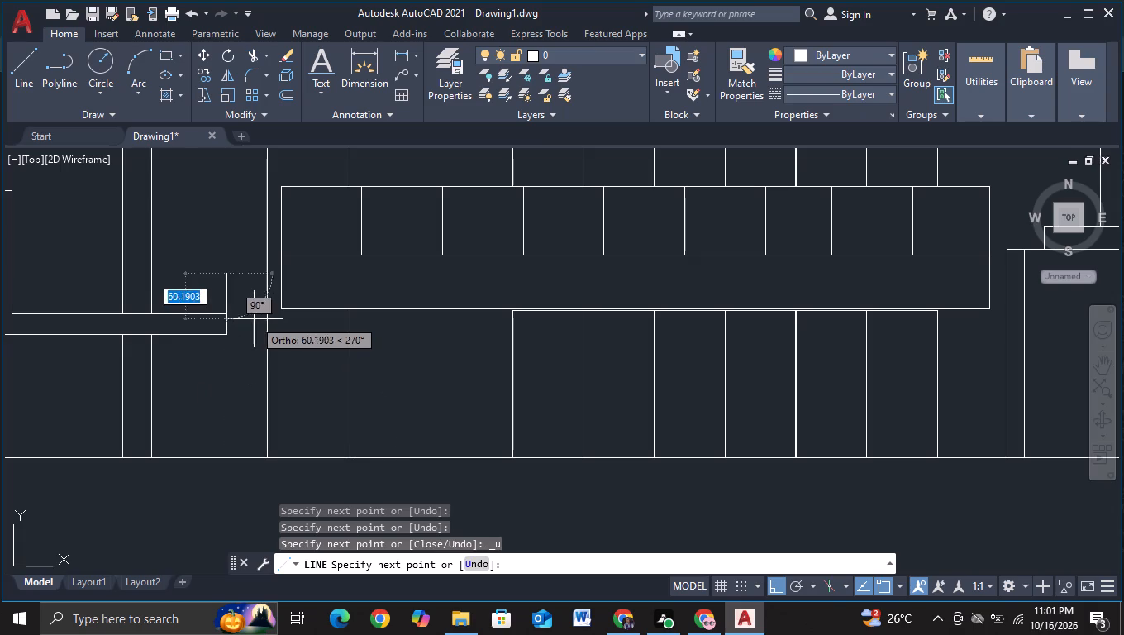
scroll(249, 302, "up", 2)
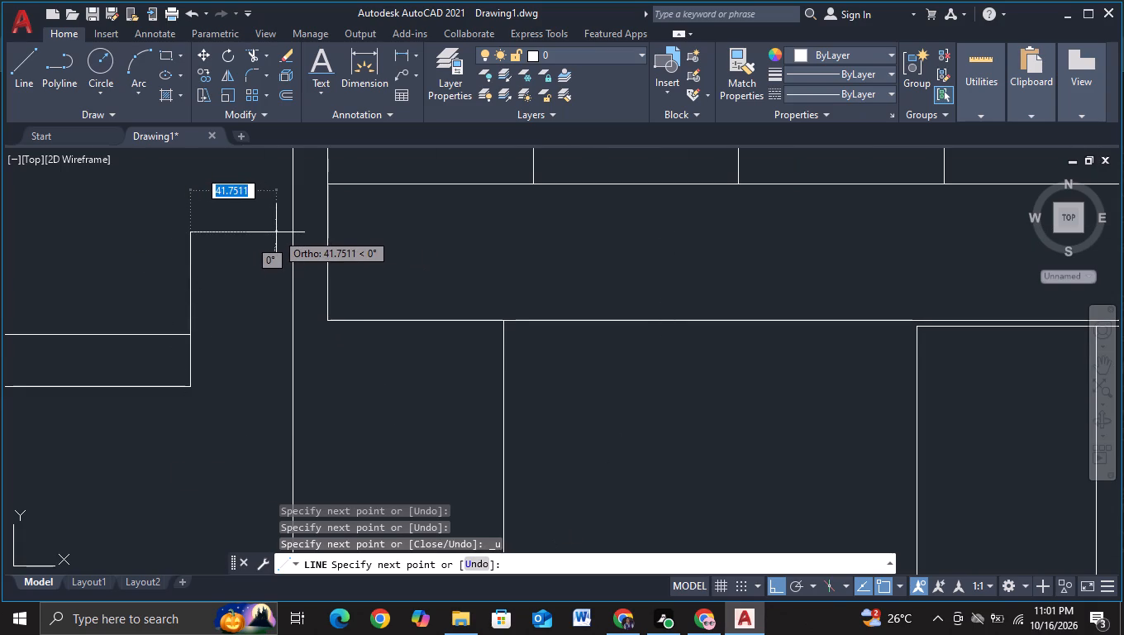
left_click(274, 234)
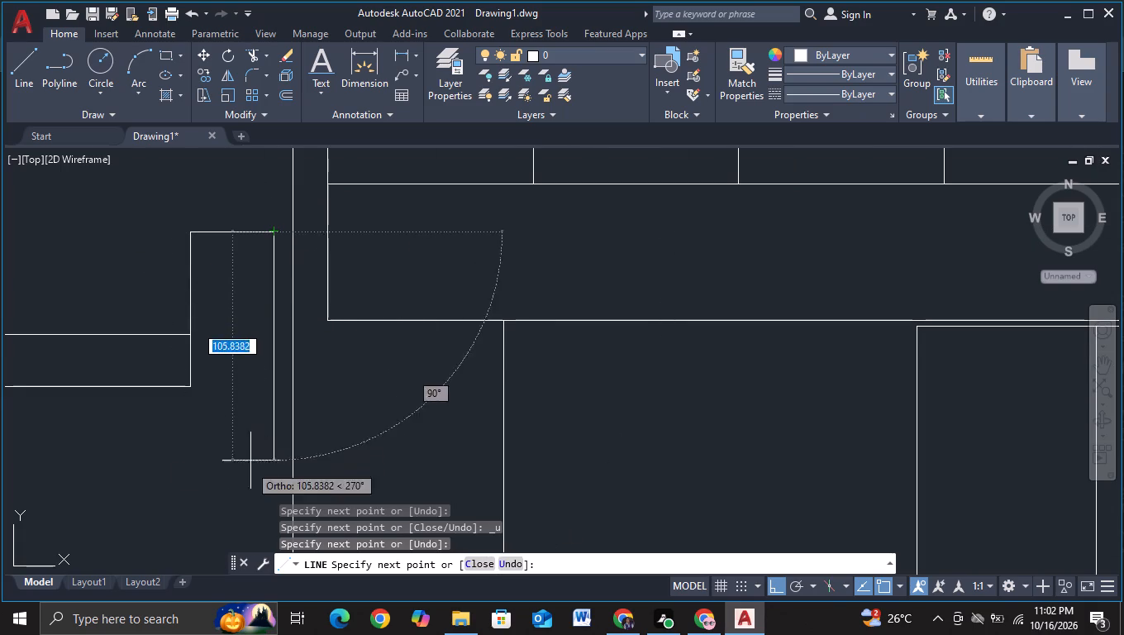
left_click(243, 506)
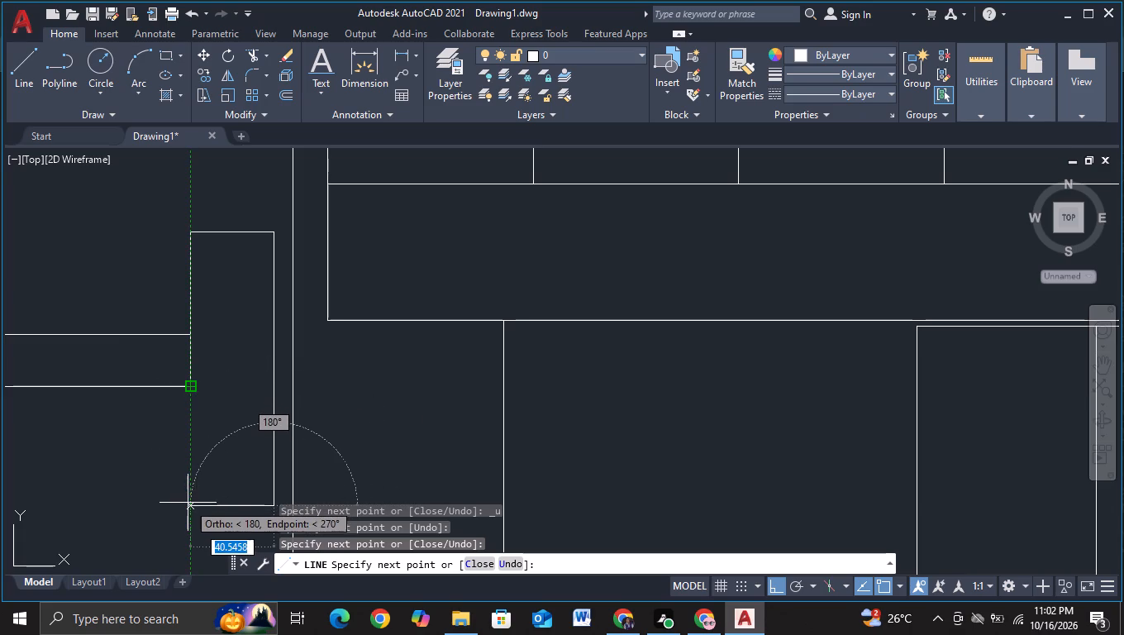
left_click(189, 506)
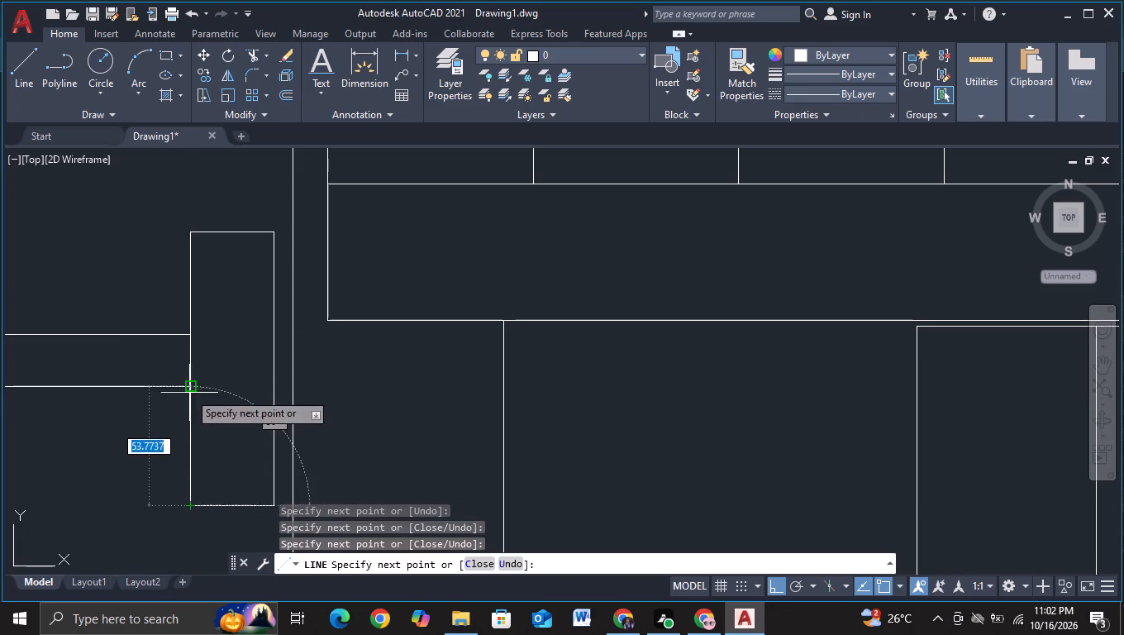
left_click(188, 392)
key("Escape")
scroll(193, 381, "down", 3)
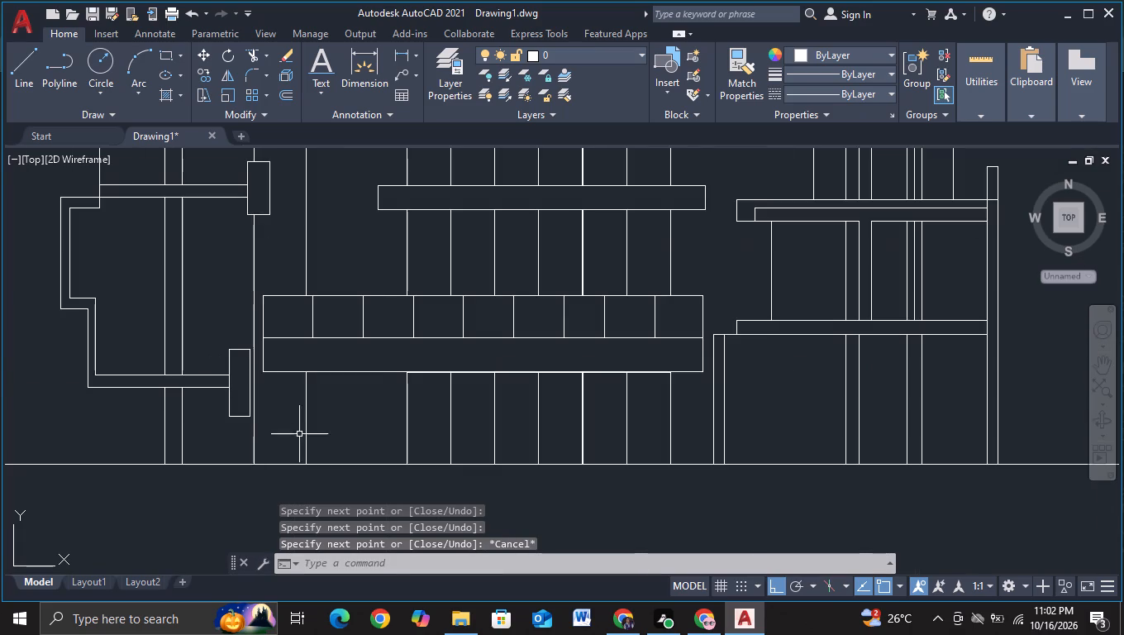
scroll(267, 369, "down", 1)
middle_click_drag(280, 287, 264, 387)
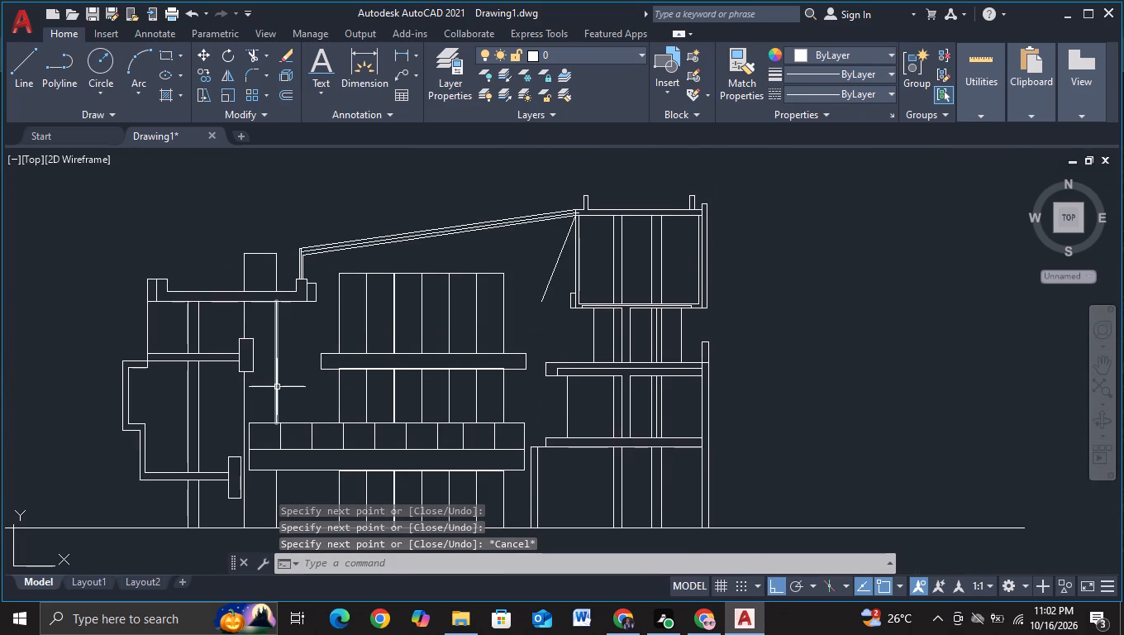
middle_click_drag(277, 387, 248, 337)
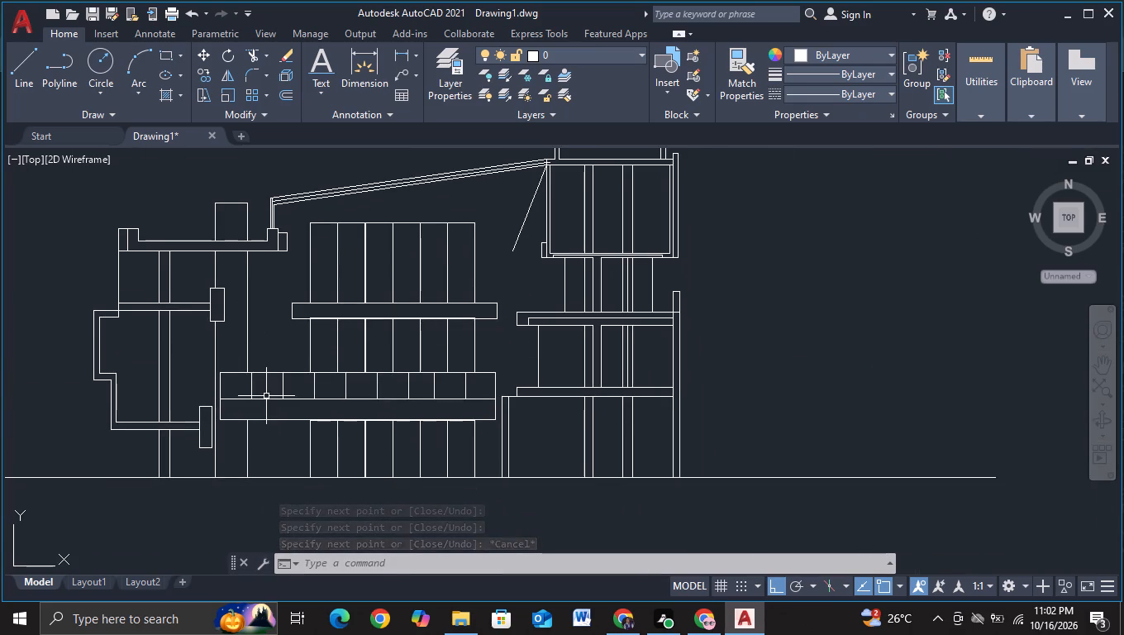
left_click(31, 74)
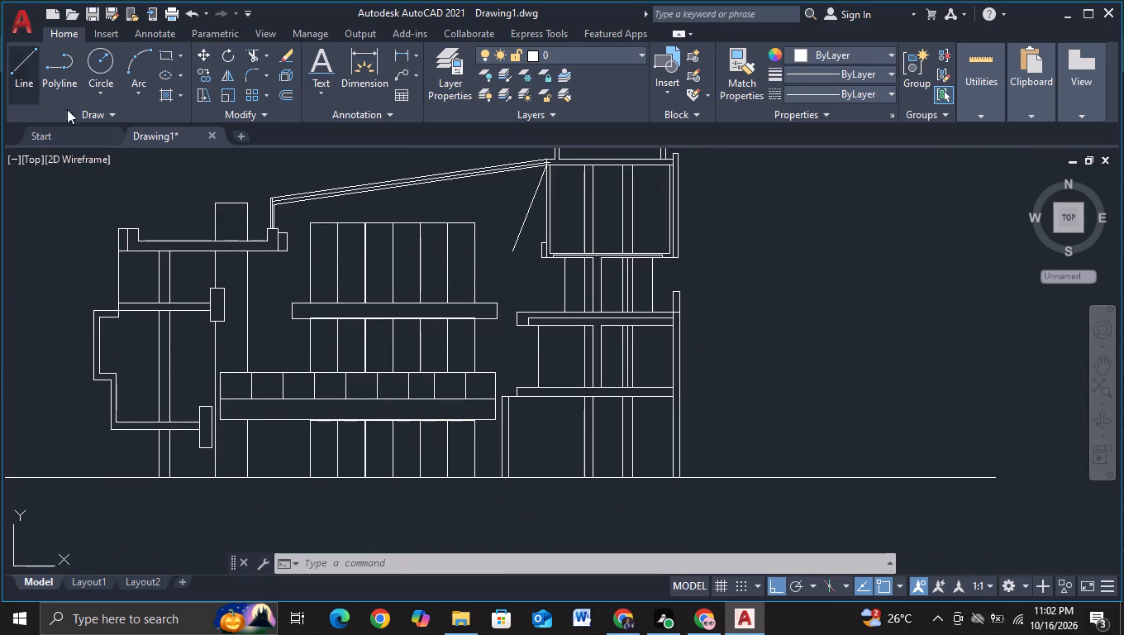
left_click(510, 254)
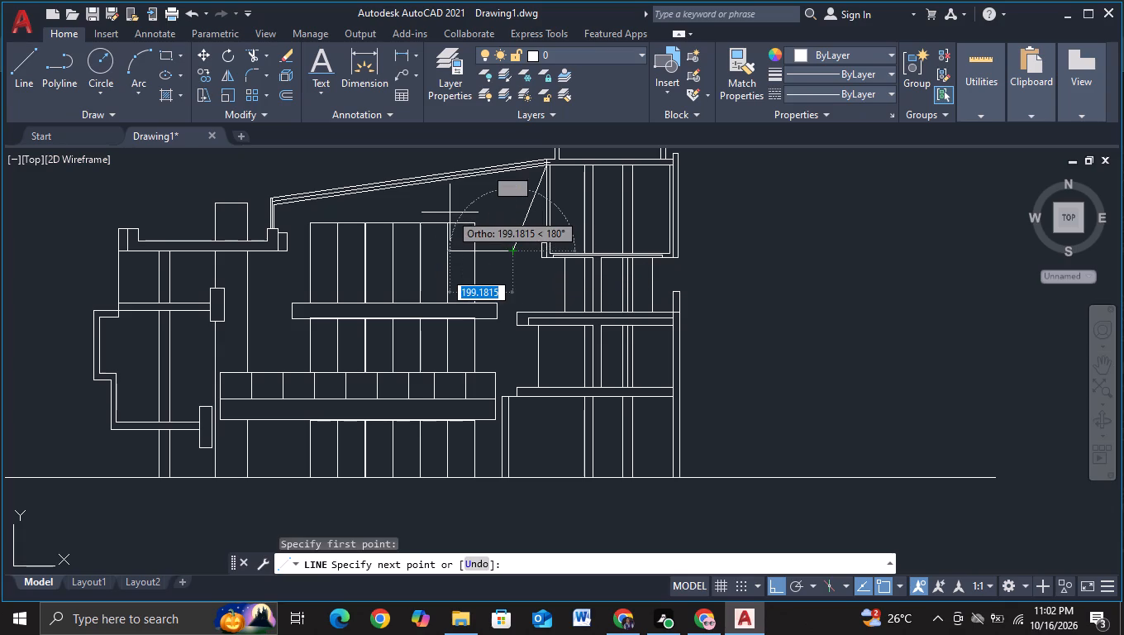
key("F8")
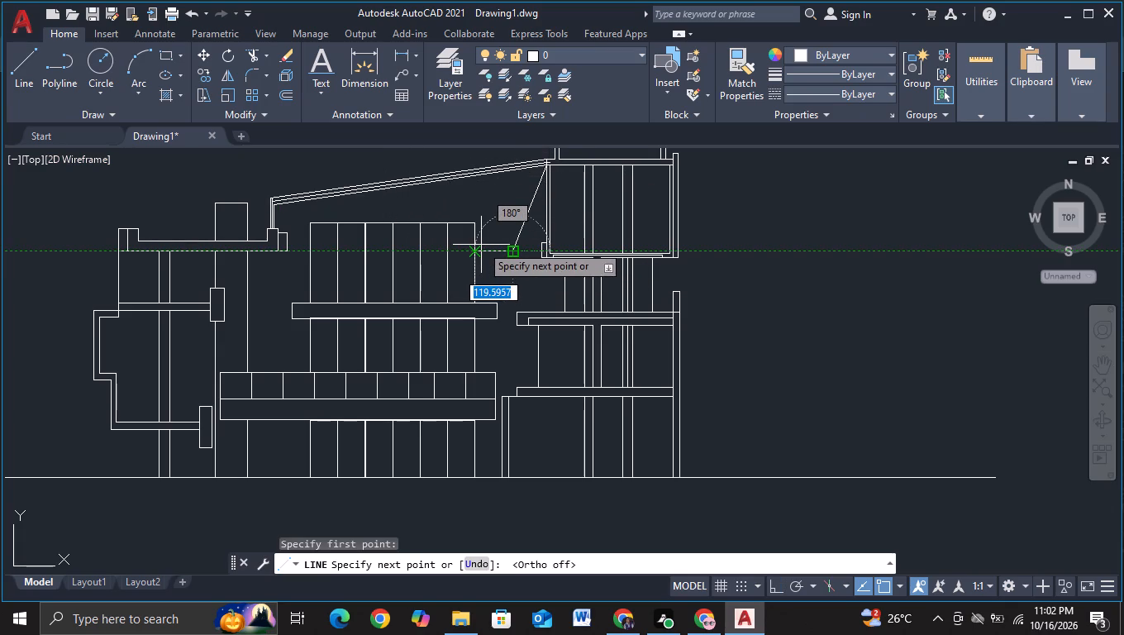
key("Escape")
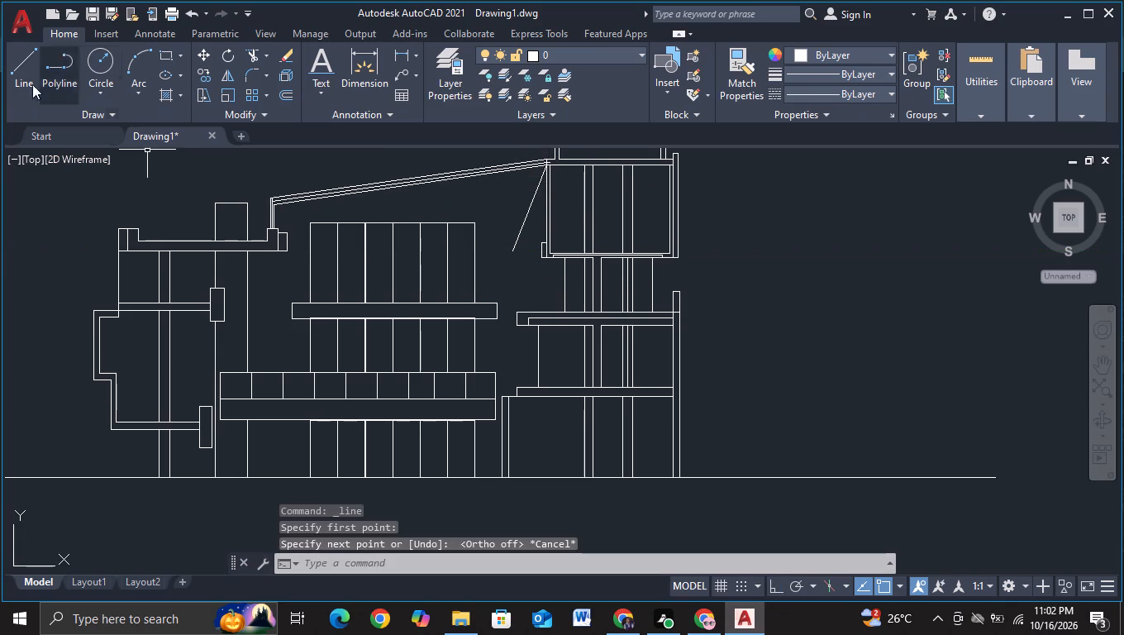
Draw a horizontal line about 882 units long just above the central panelled block, from the sloping roof's left post past the slanted line.
left_click(7, 83)
left_click(13, 81)
scroll(307, 236, "up", 1)
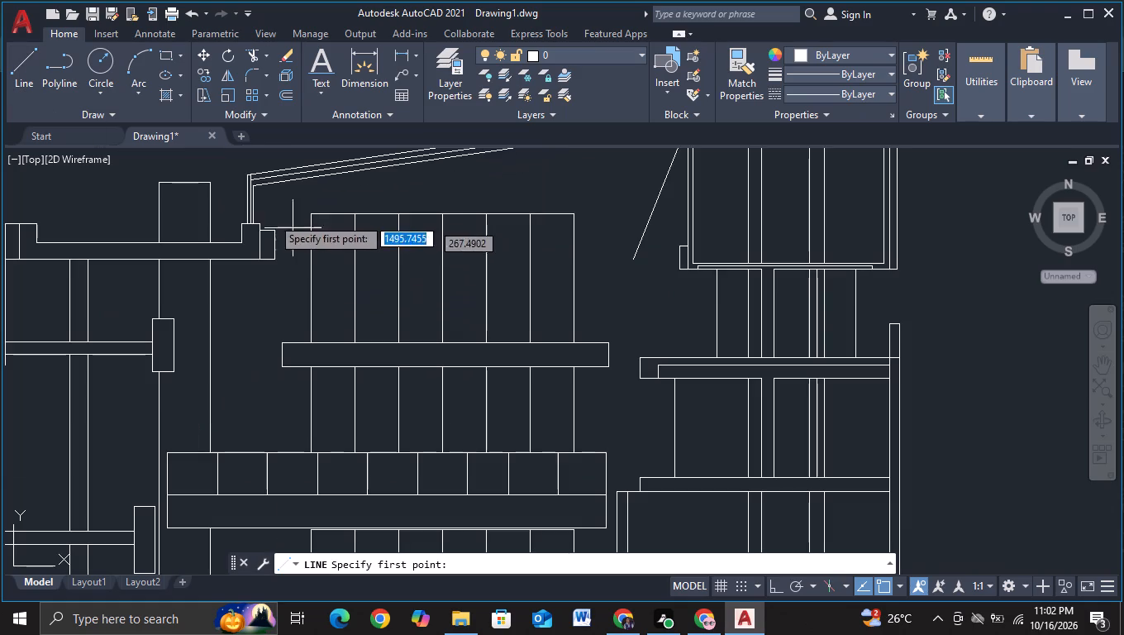
left_click(234, 210)
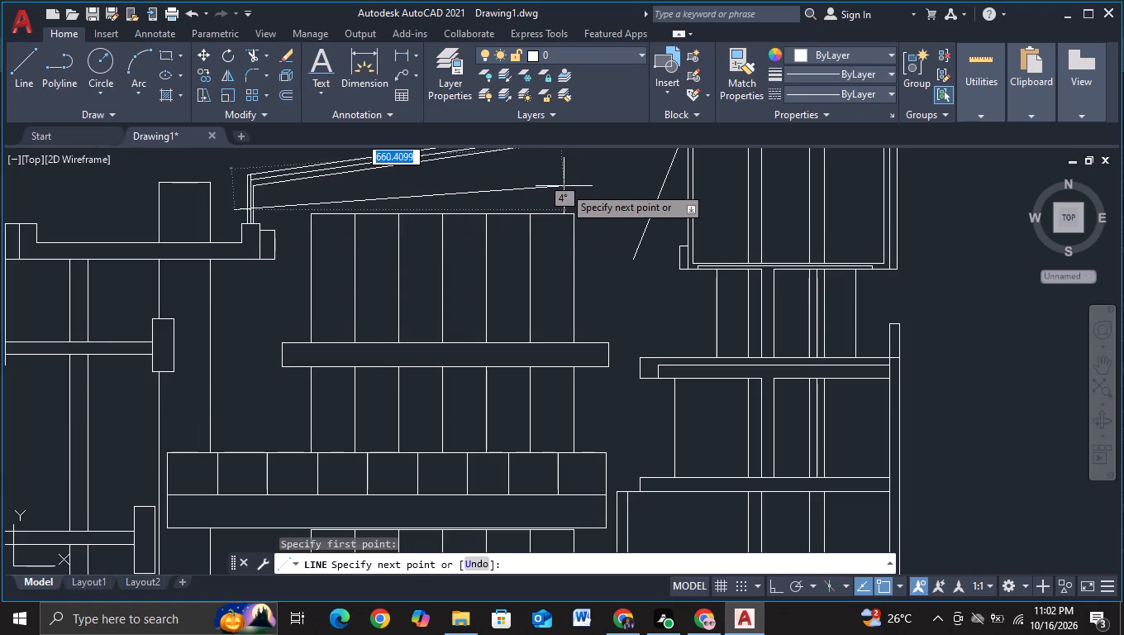
key("F8")
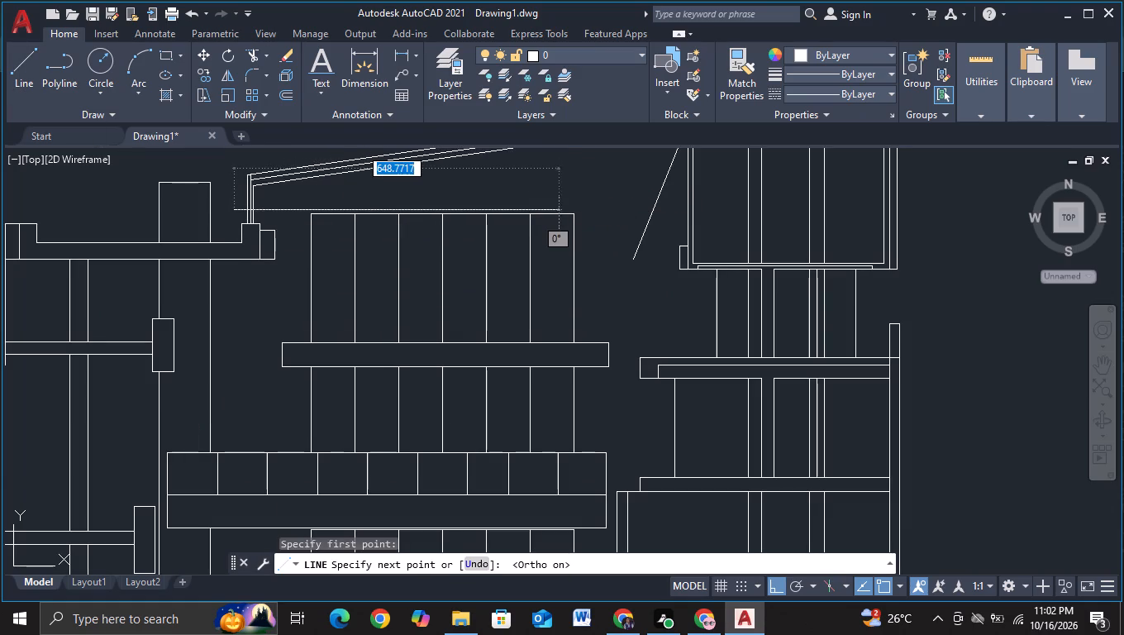
scroll(672, 186, "up", 2)
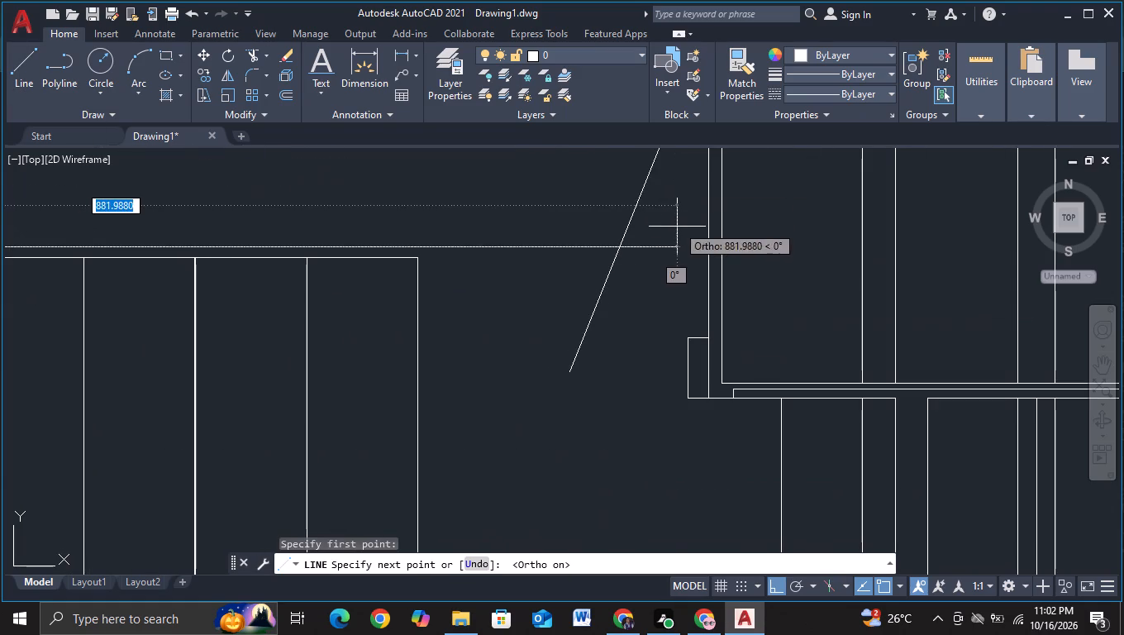
left_click(679, 230)
key("Escape")
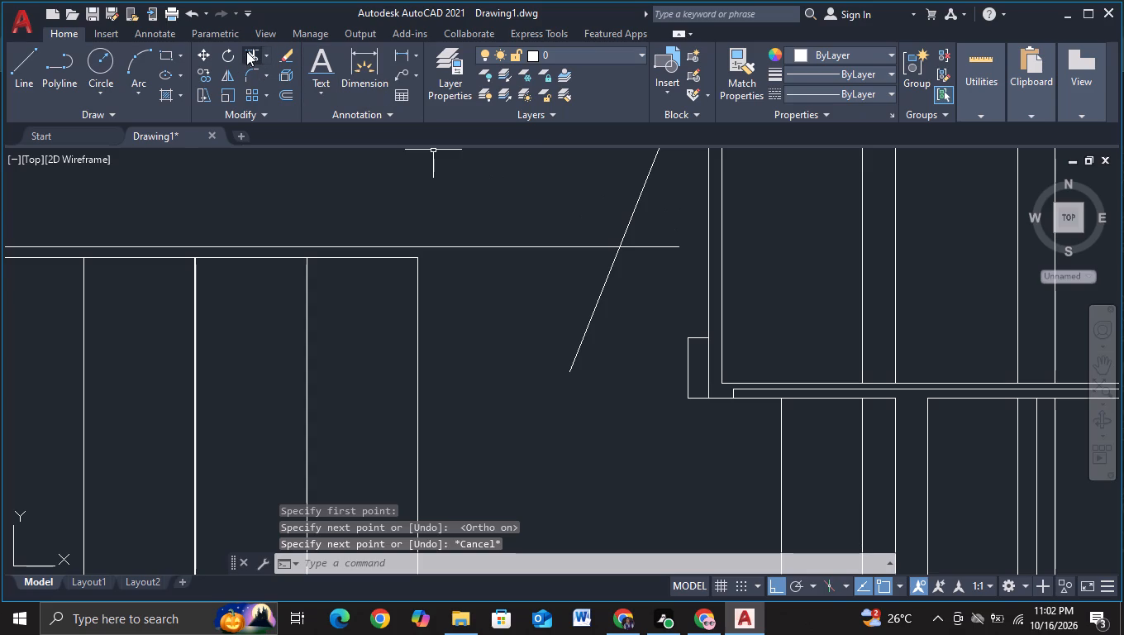
Trim the horizontal and slanted lines to a clean corner, and trim the horizontal line's left end back to the roof post's right face.
left_click_drag(246, 51, 250, 60)
left_click_drag(522, 299, 652, 241)
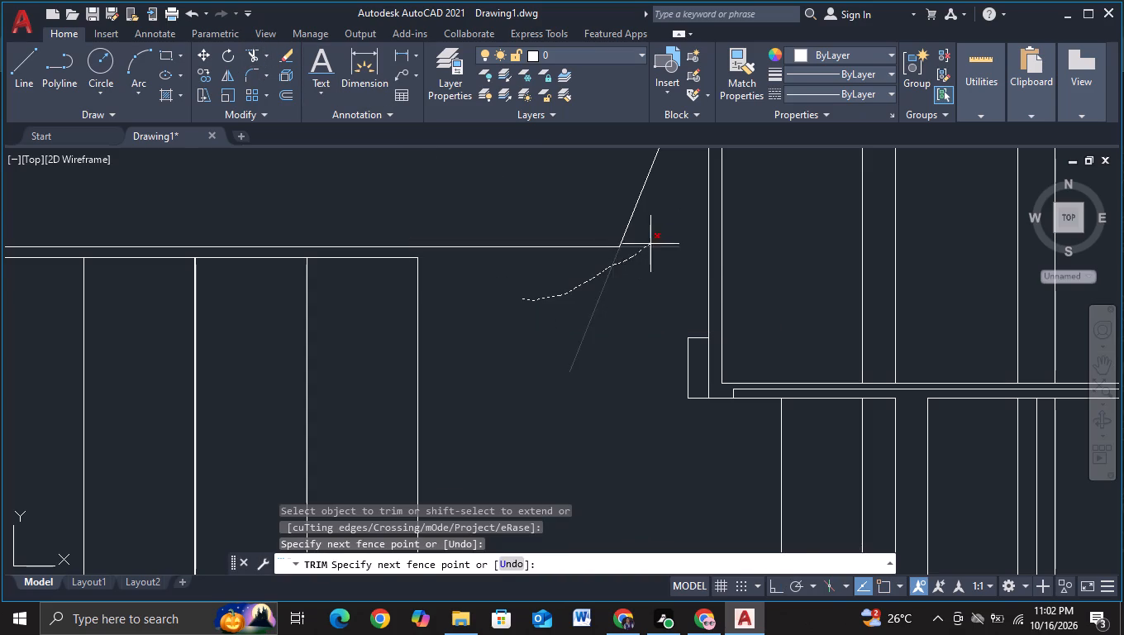
left_click_drag(652, 241, 655, 234)
scroll(651, 241, "down", 2)
scroll(241, 296, "up", 2)
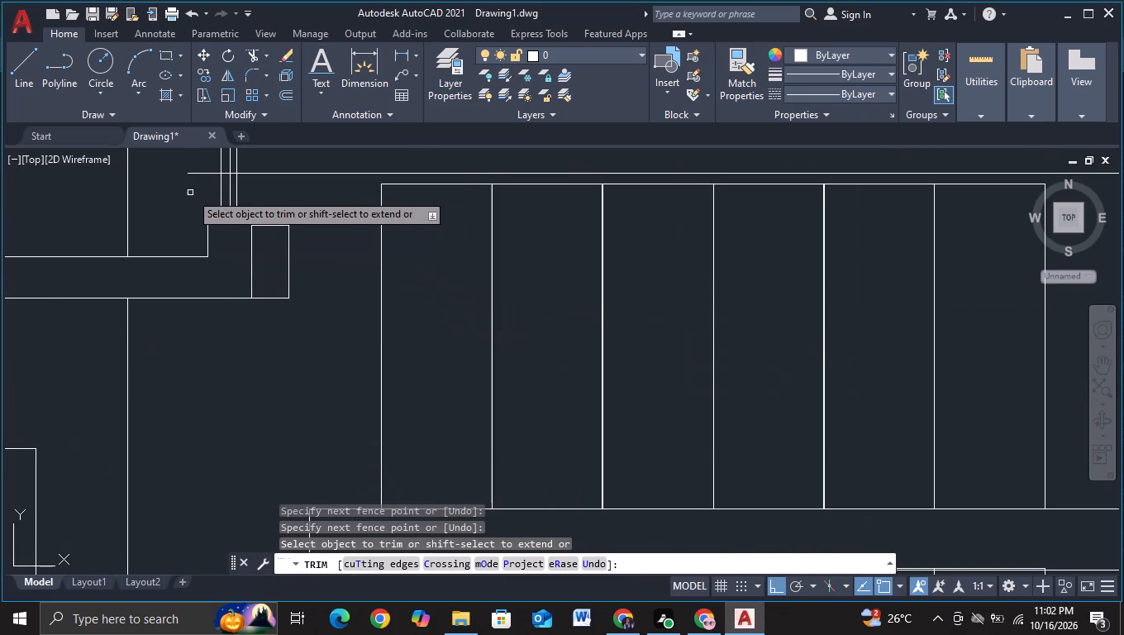
left_click_drag(204, 160, 204, 186)
scroll(217, 177, "up", 2)
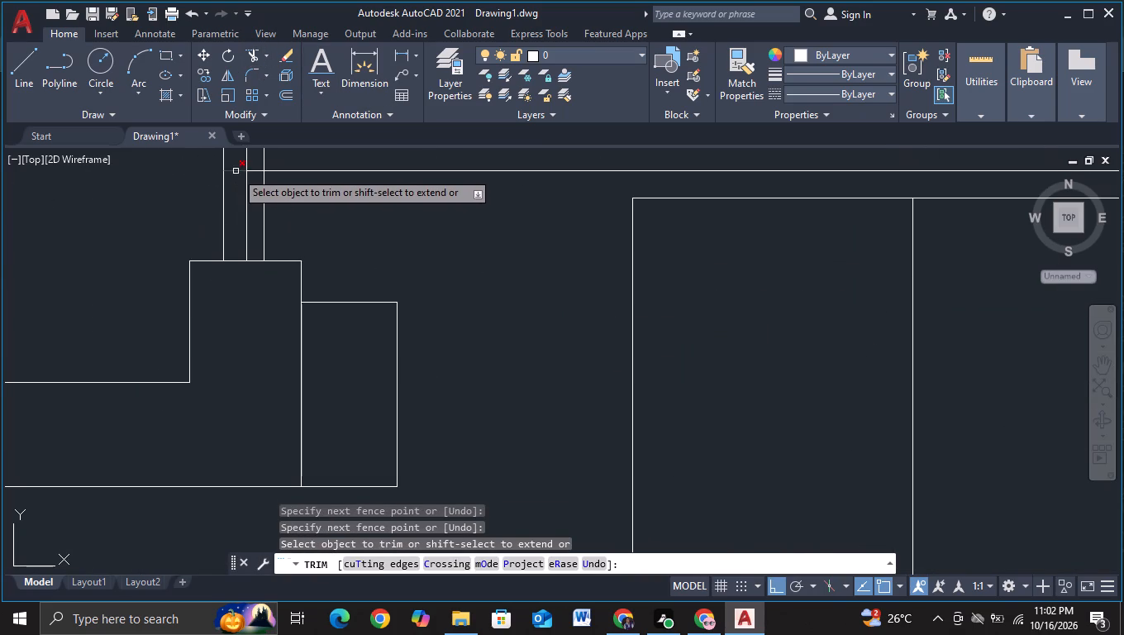
left_click(236, 171)
left_click(254, 173)
scroll(336, 203, "down", 2)
scroll(460, 268, "down", 3)
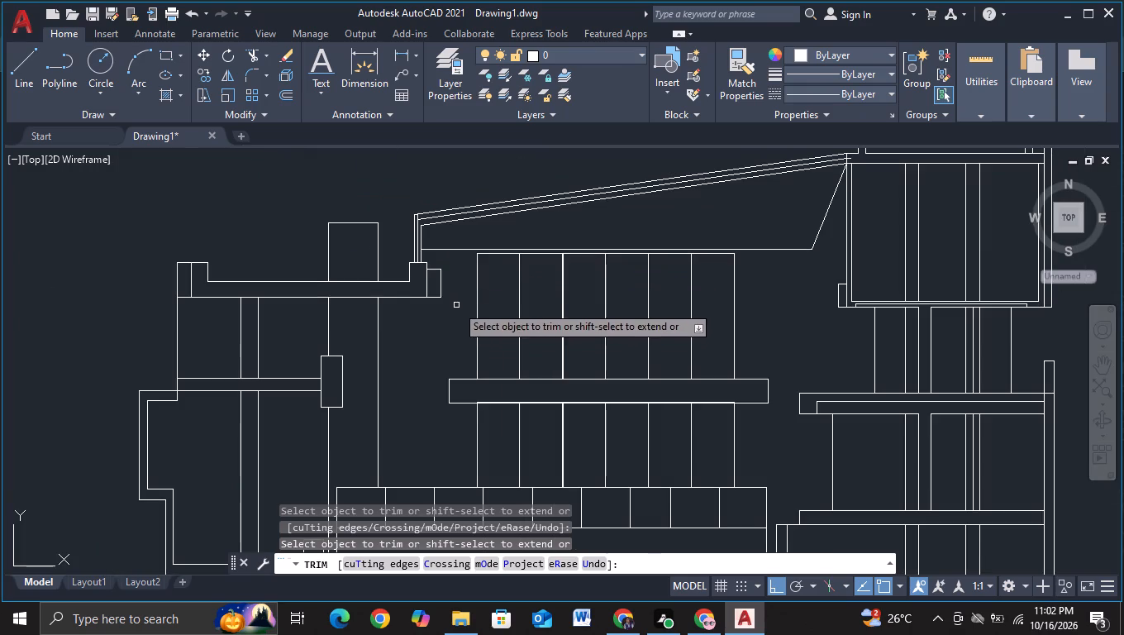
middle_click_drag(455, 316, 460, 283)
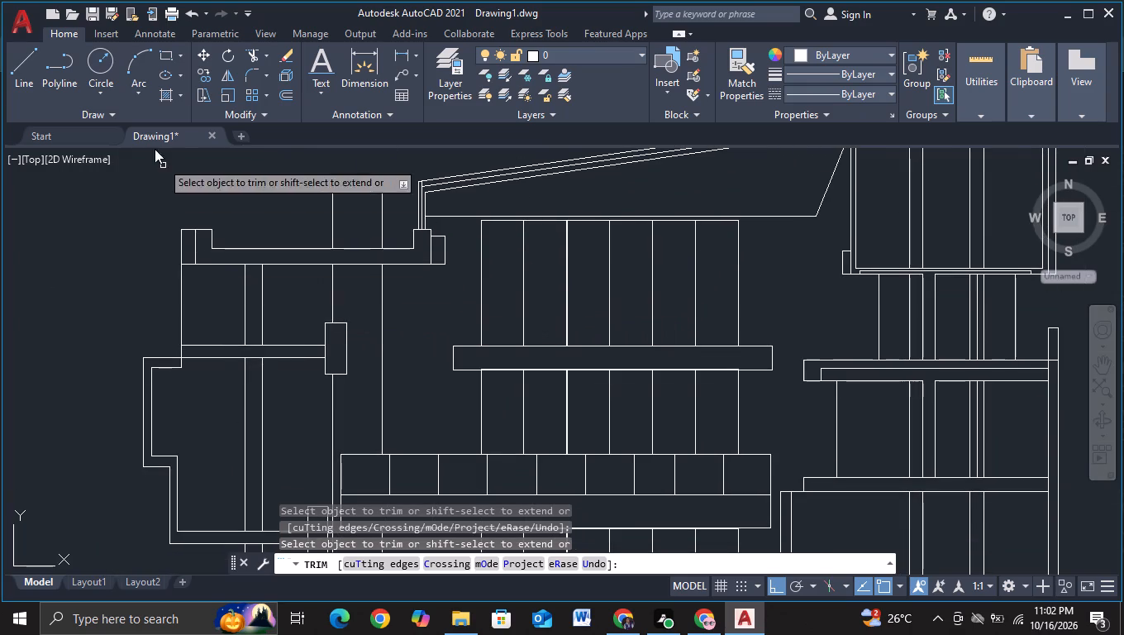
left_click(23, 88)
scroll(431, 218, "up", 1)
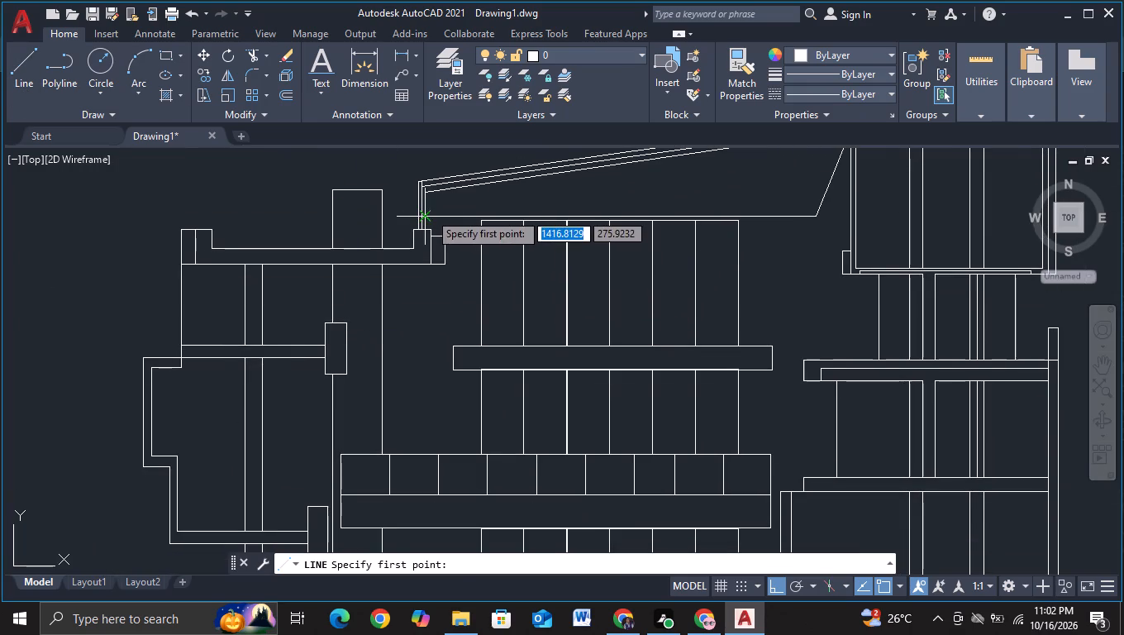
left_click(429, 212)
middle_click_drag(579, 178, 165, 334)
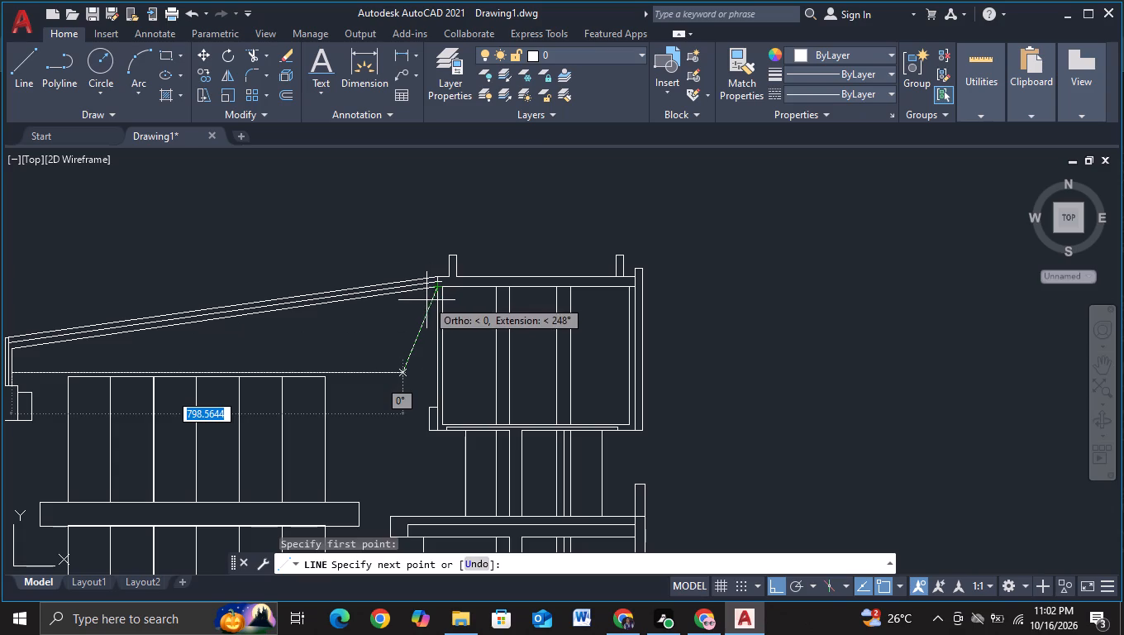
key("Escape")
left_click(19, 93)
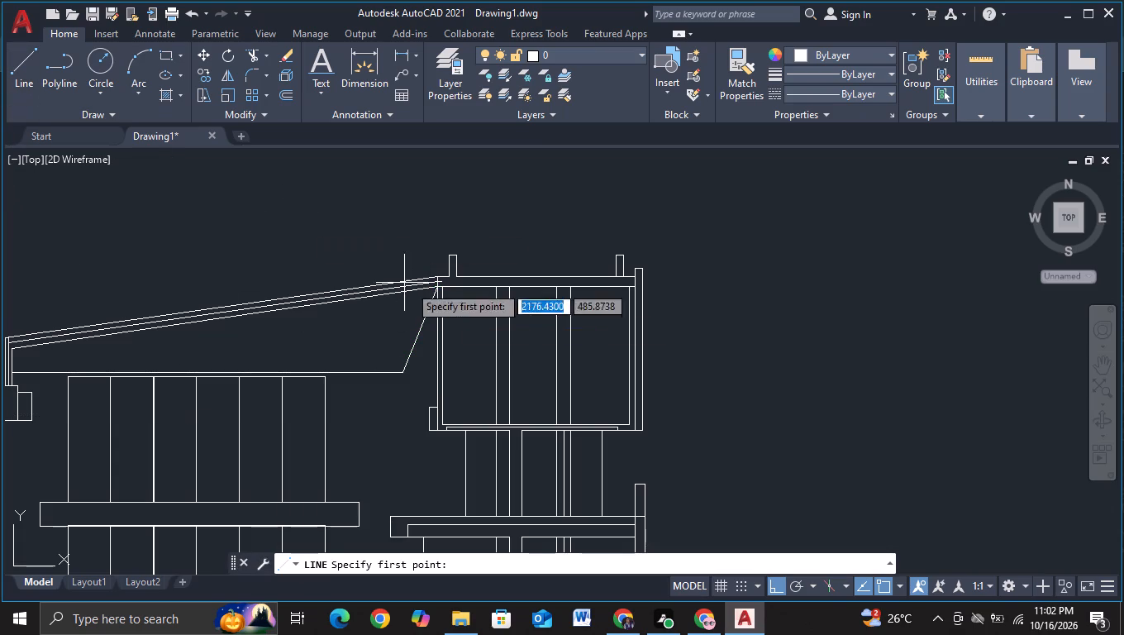
Trim the sloping roof's middle line where it overshoots into the right structure's top slab.
scroll(453, 308, "up", 3)
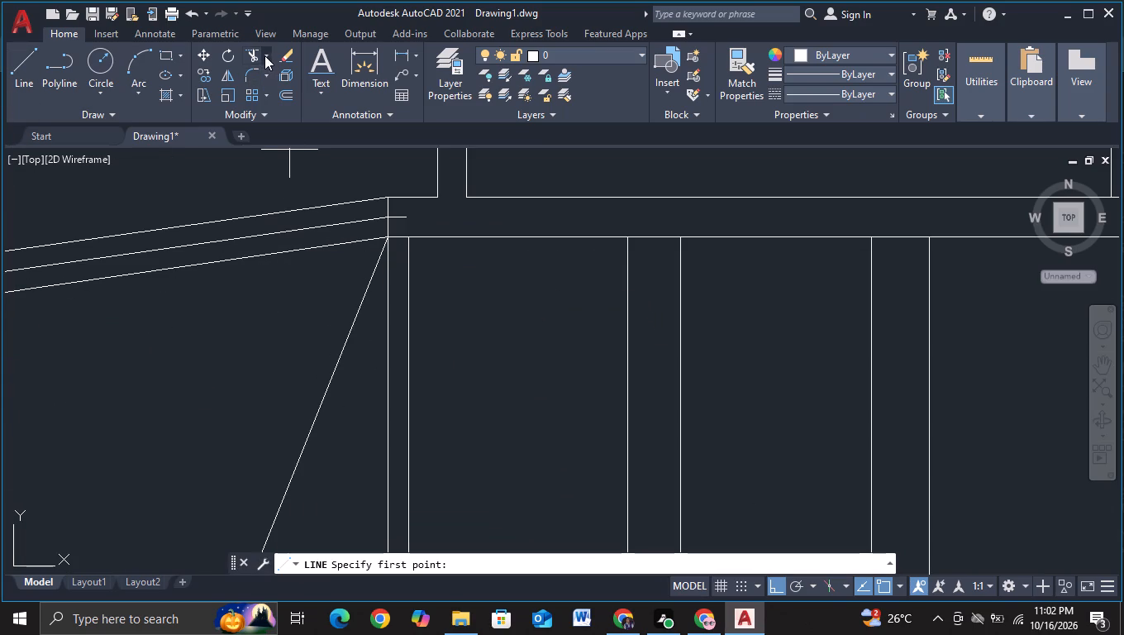
left_click(249, 57)
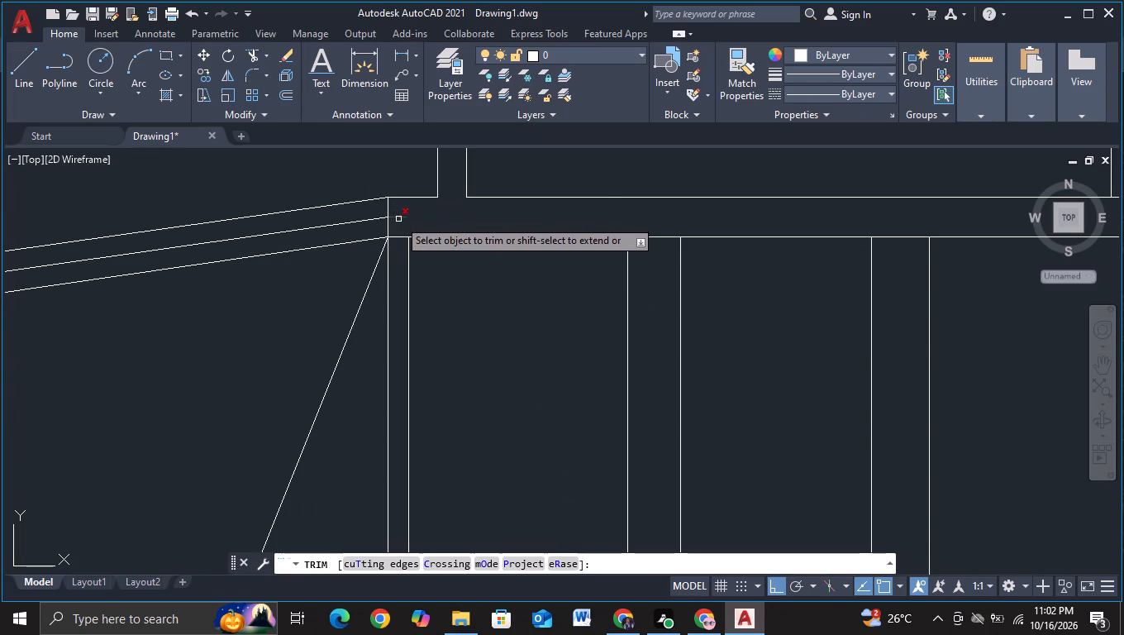
left_click(398, 219)
Draw a short horizontal line across the slanted line near the right structure's wall, and trim the part left of the slanted line.
scroll(283, 304, "down", 2)
middle_click_drag(215, 394, 333, 344)
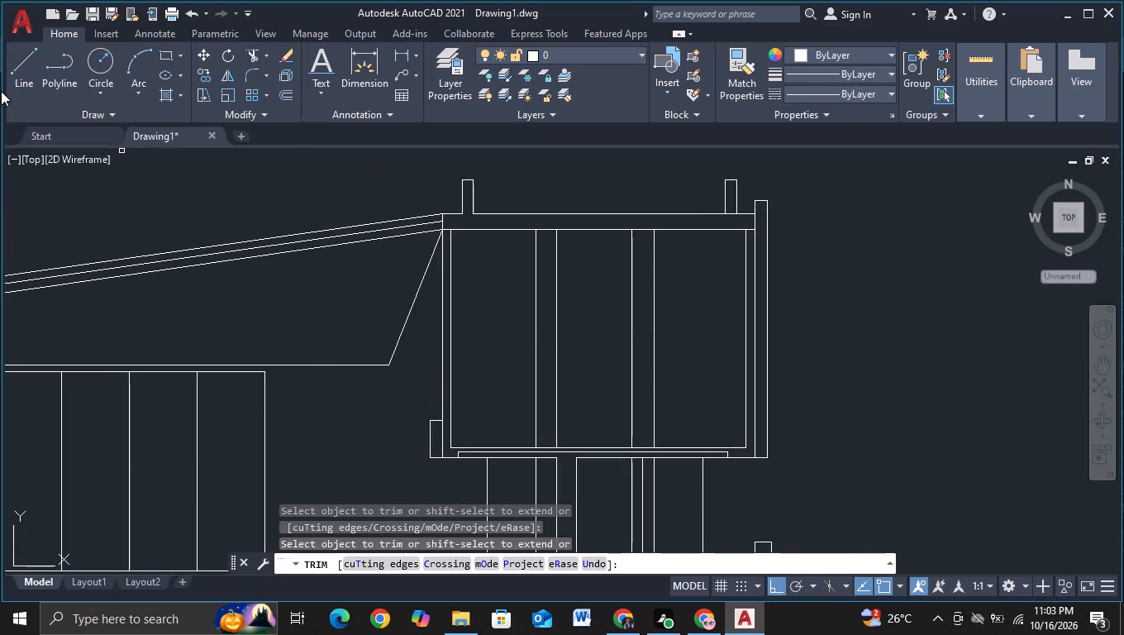
left_click(29, 84)
scroll(508, 328, "up", 2)
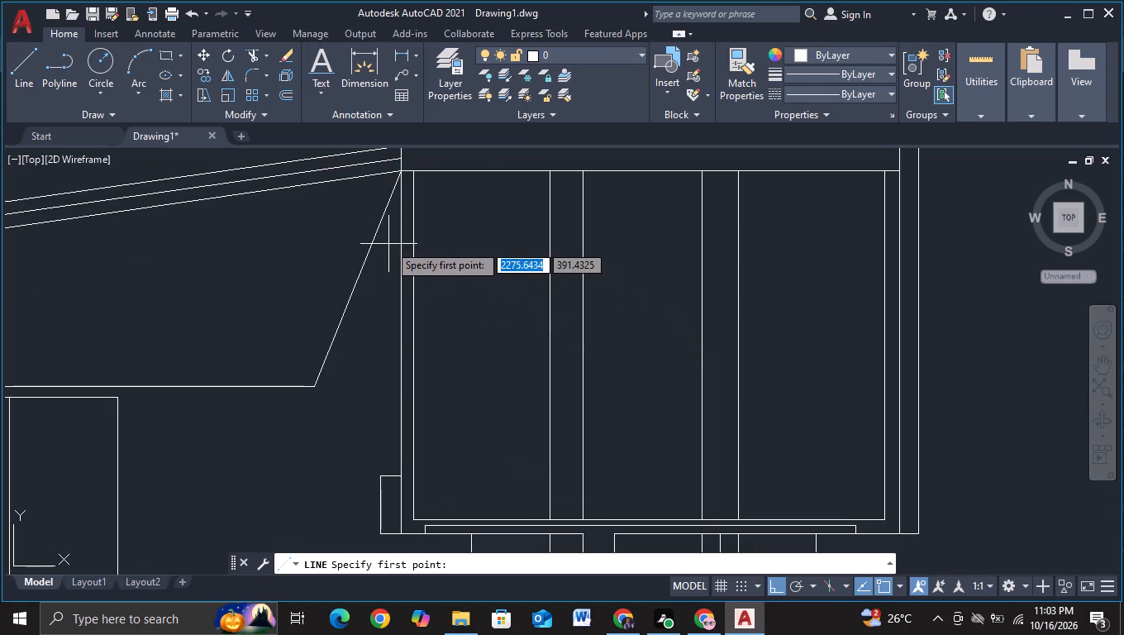
scroll(391, 257, "up", 1)
left_click(393, 241)
left_click(309, 247)
key("Escape")
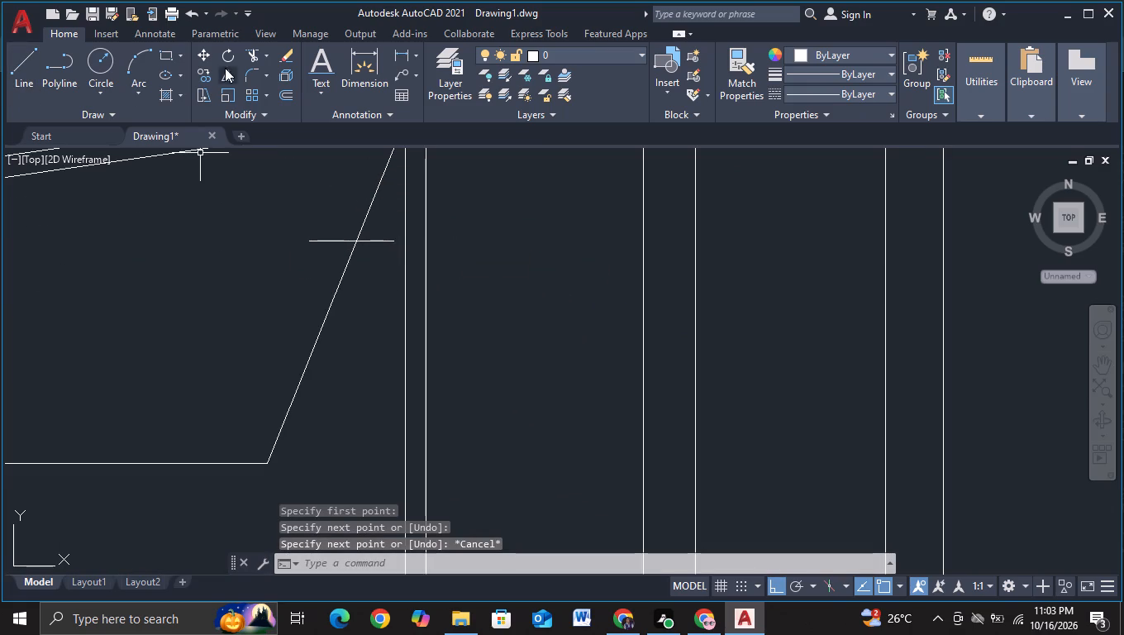
left_click(250, 56)
left_click_drag(321, 256, 349, 198)
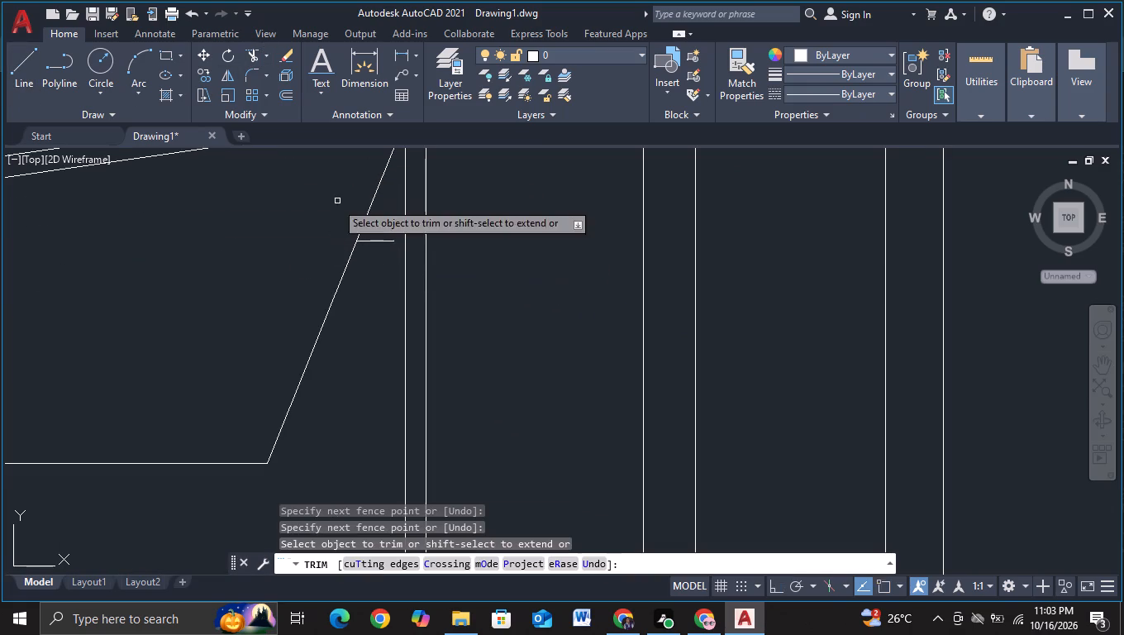
Draw a sloping line from the slanted line's crossing with the short stub to the roof post's inner face, and trim off the stub.
left_click(14, 83)
left_click(351, 245)
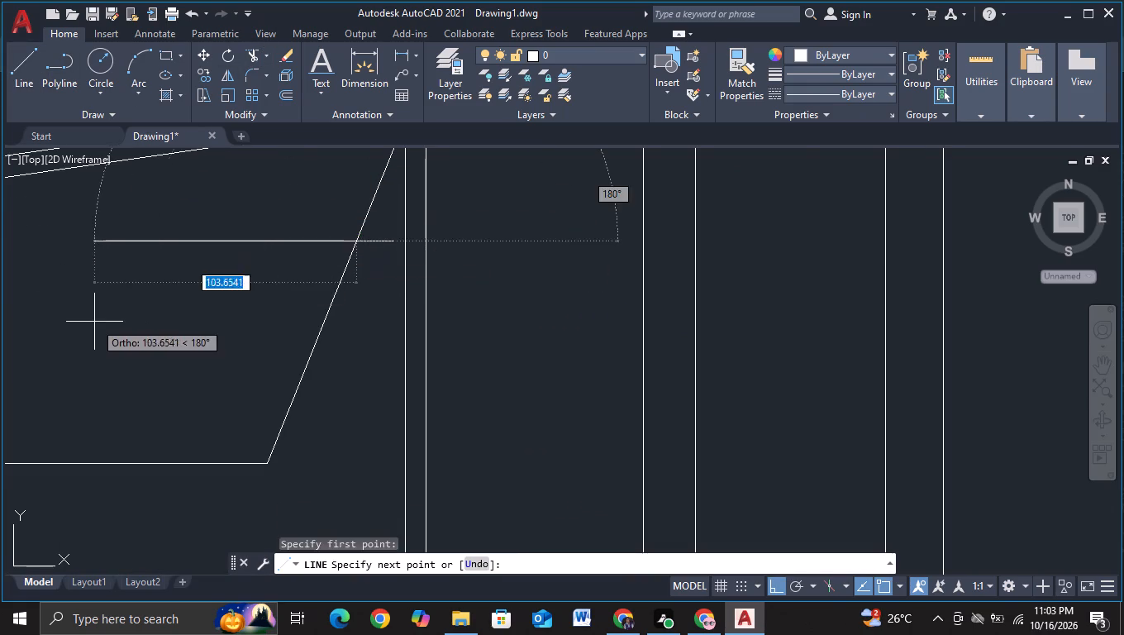
scroll(94, 325, "down", 2)
middle_click_drag(104, 345, 622, 287)
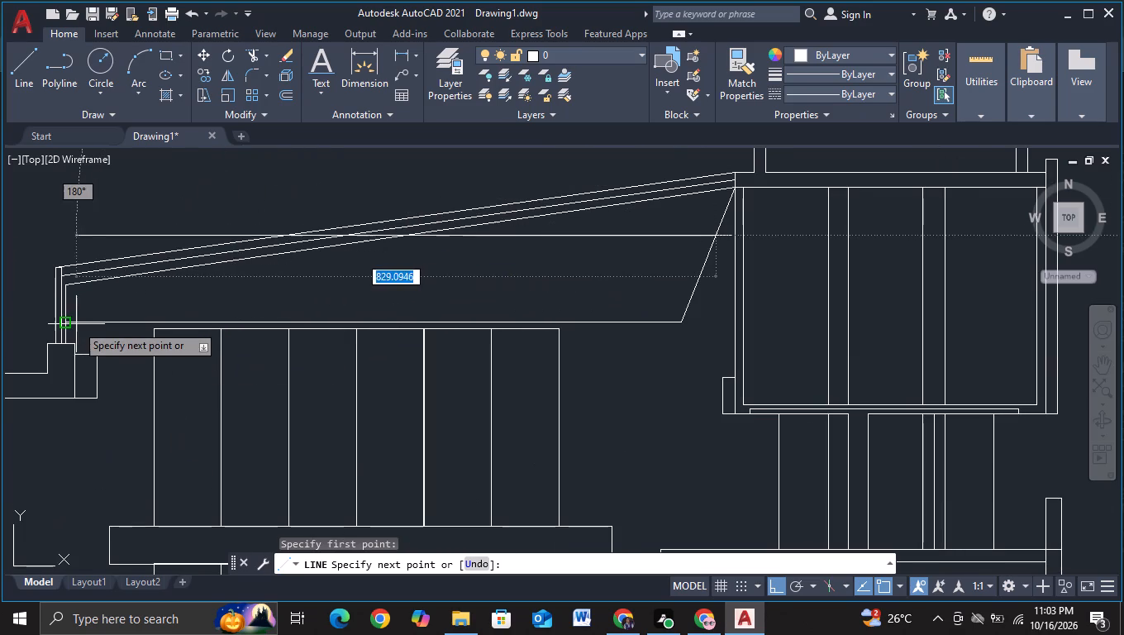
scroll(65, 323, "up", 2)
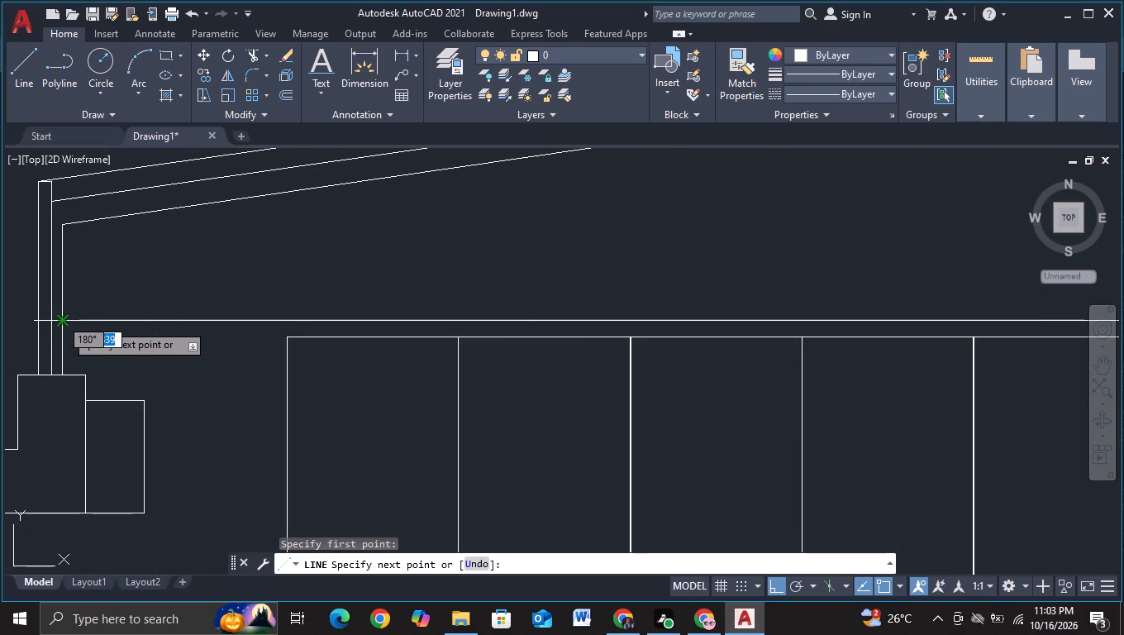
left_click(65, 323)
key("Escape")
scroll(111, 313, "down", 3)
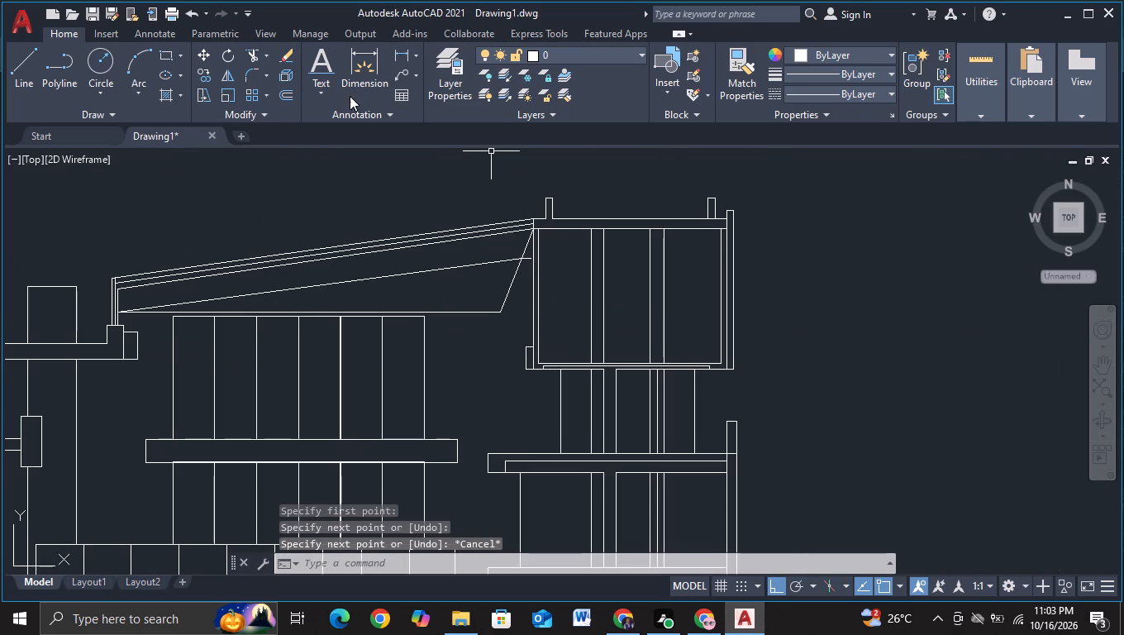
left_click(249, 59)
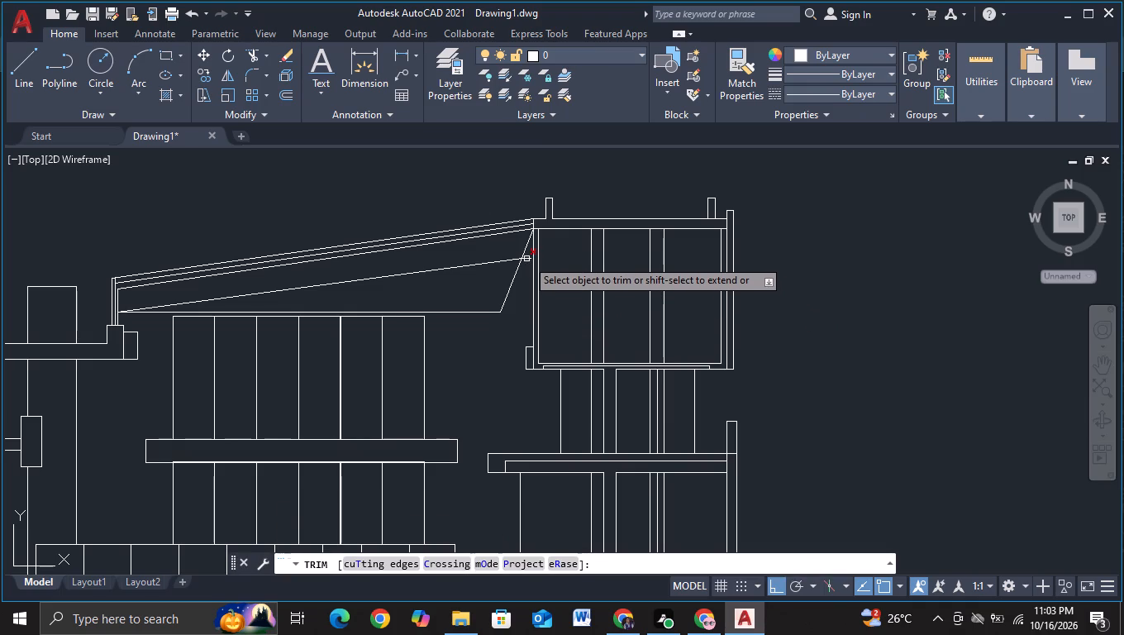
left_click(526, 259)
Extend the roof's bottom framing from its lower slanted corner with a horizontal line, and trim it back to the right structure's outer wall face.
left_click(12, 89)
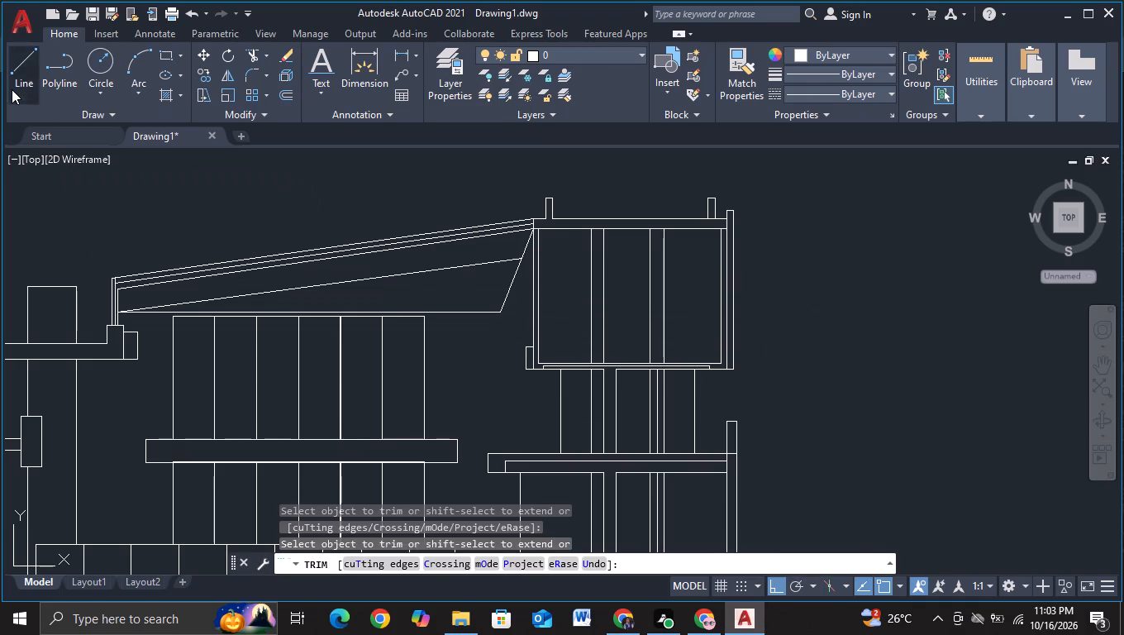
scroll(526, 376, "up", 2)
left_click(455, 219)
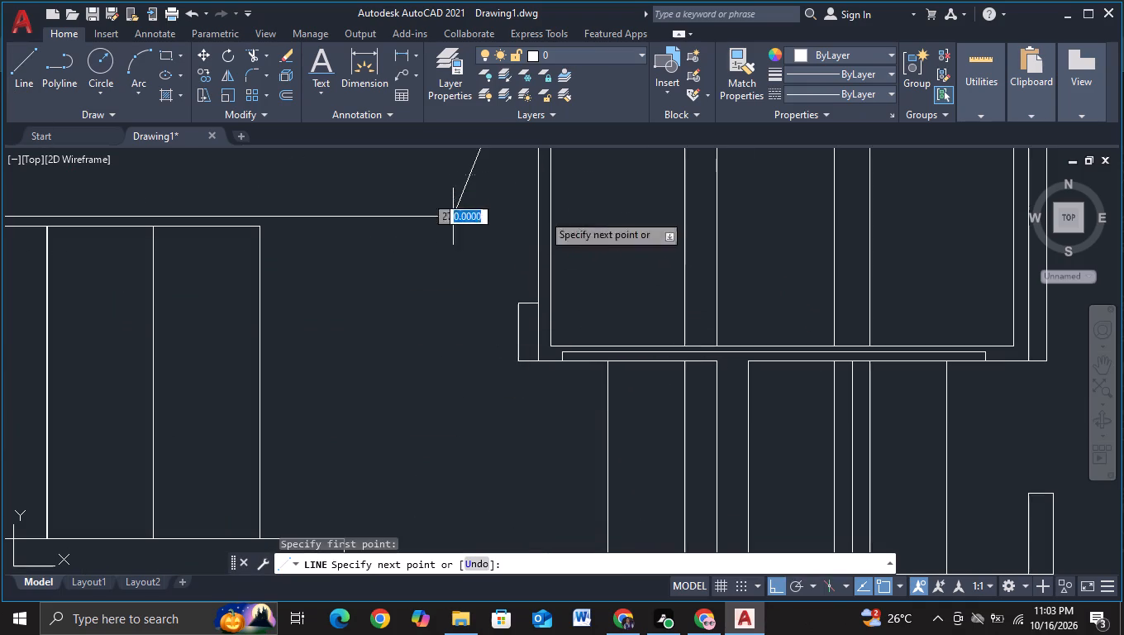
left_click(606, 209)
key("Escape")
left_click(255, 58)
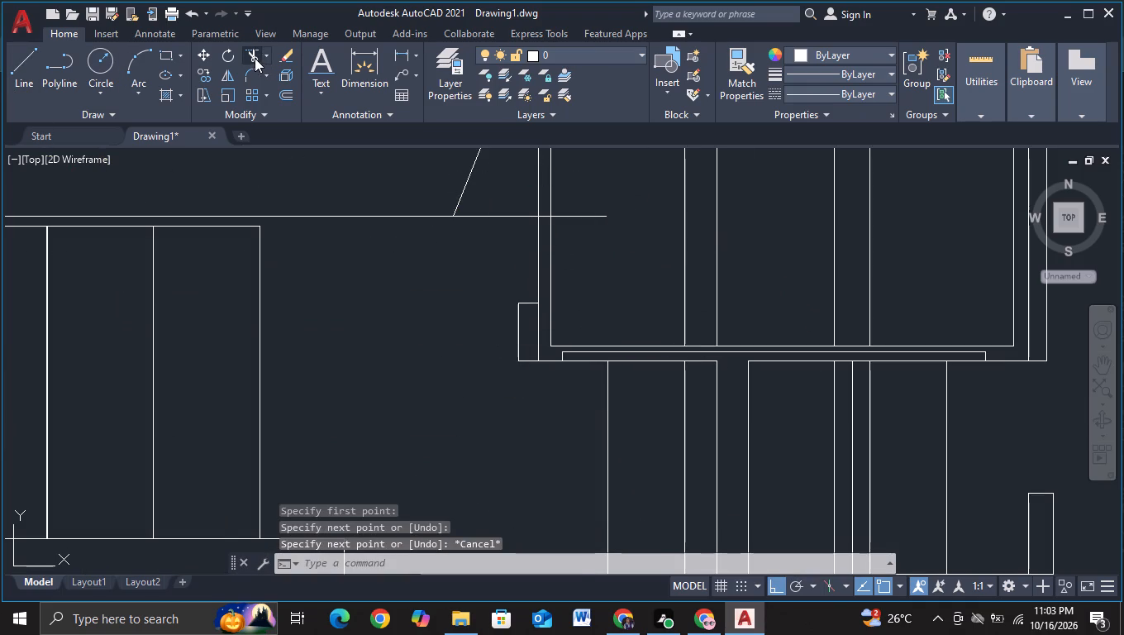
left_click(545, 216)
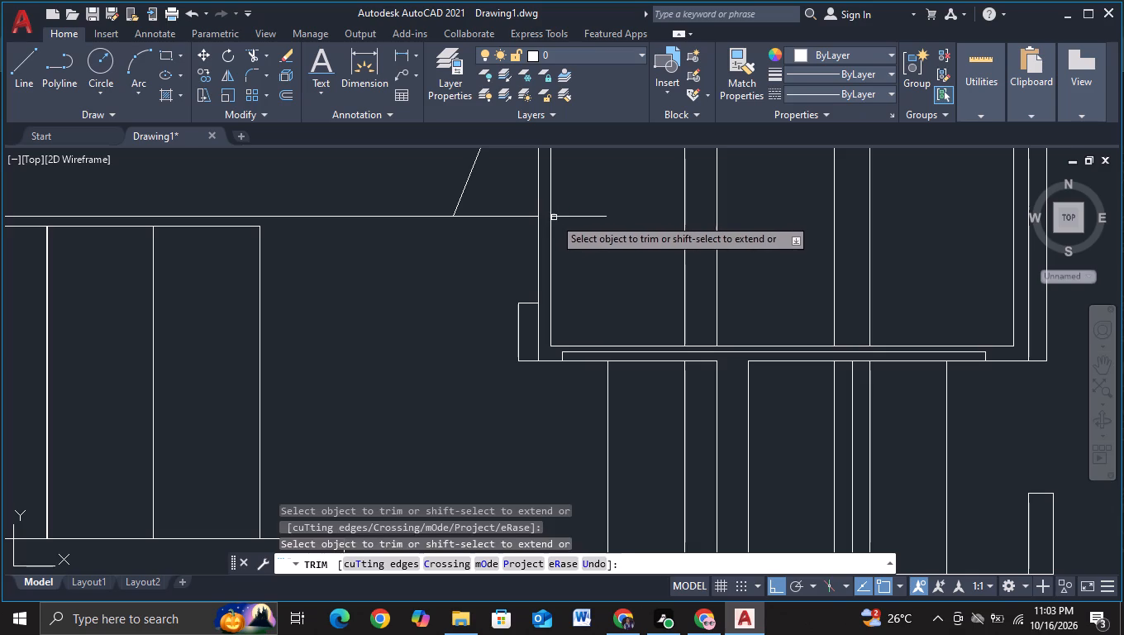
left_click_drag(577, 187, 593, 240)
Draw a vertical line down past the left end of the central block's upper beam, and trim away the short leftward segment at its foot.
scroll(593, 240, "down", 2)
scroll(524, 333, "down", 1)
middle_click_drag(523, 330, 523, 327)
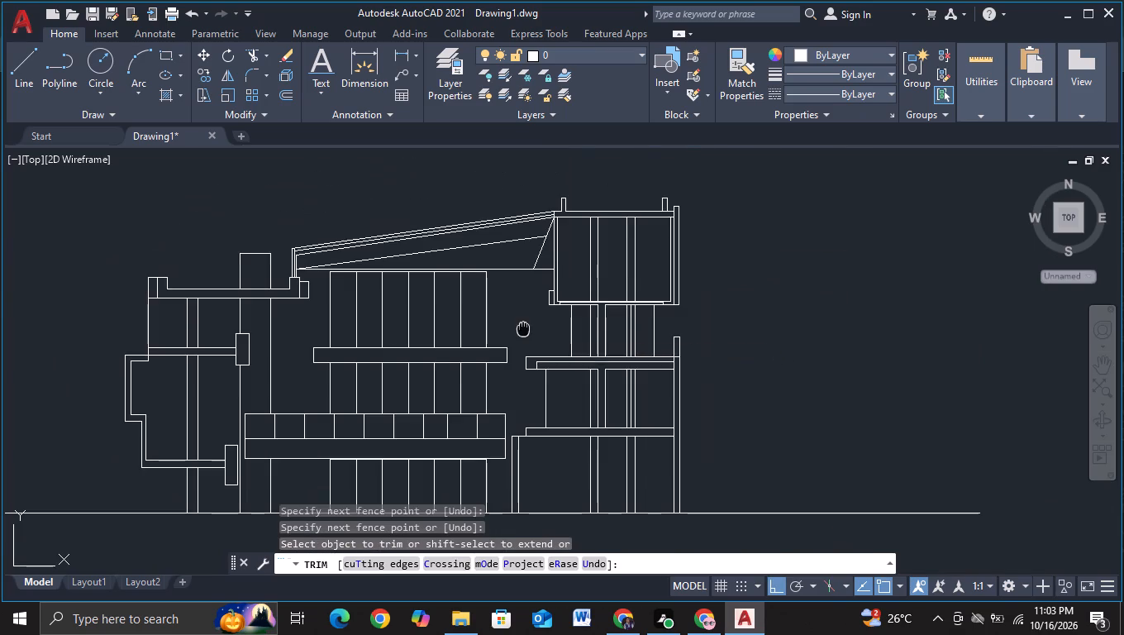
middle_click_drag(523, 327, 531, 279)
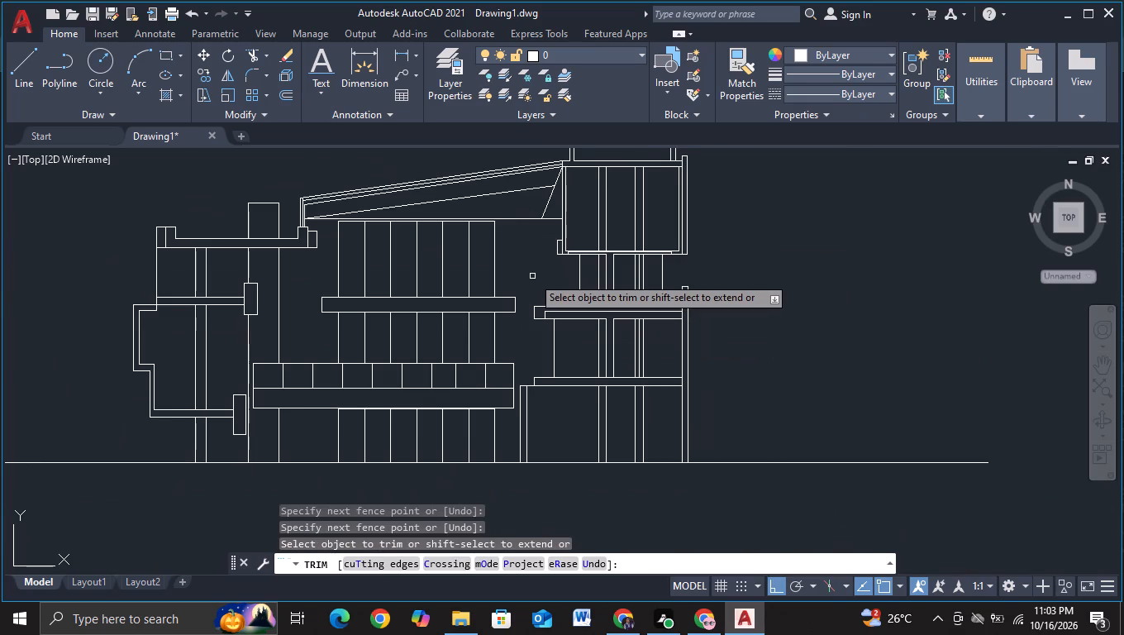
middle_click_drag(532, 276, 532, 251)
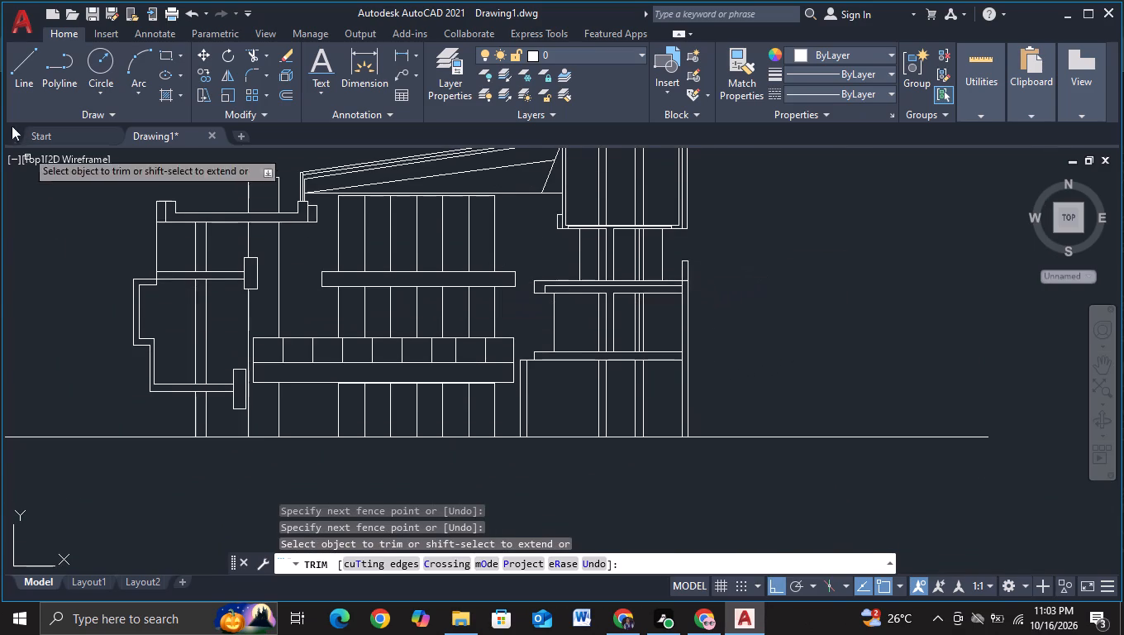
left_click(14, 81)
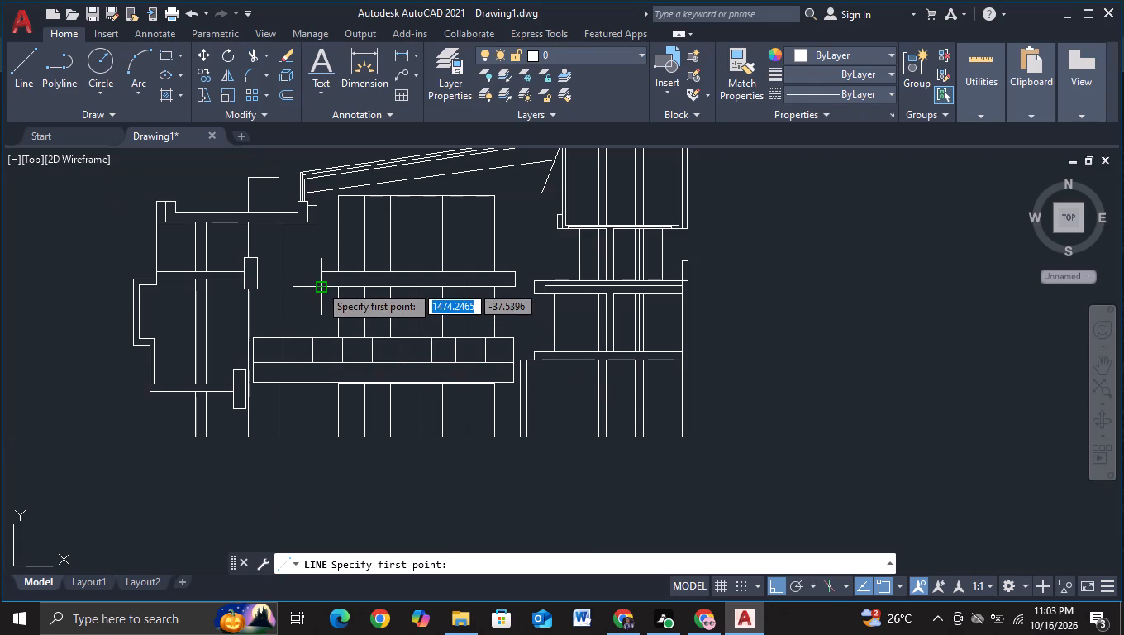
key("Escape")
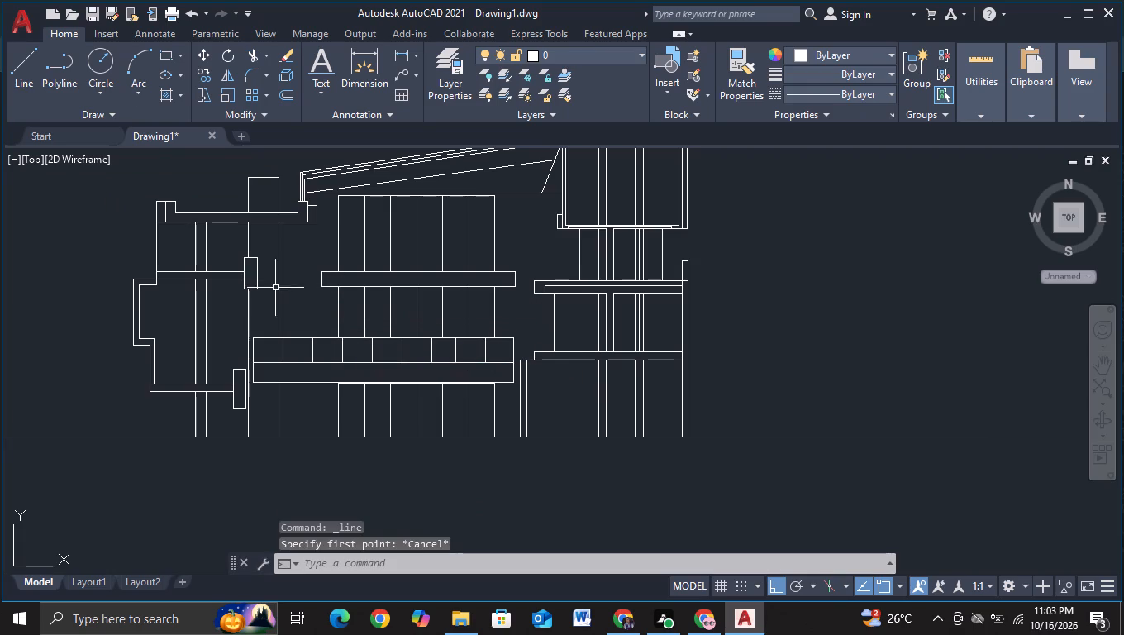
left_click(29, 81)
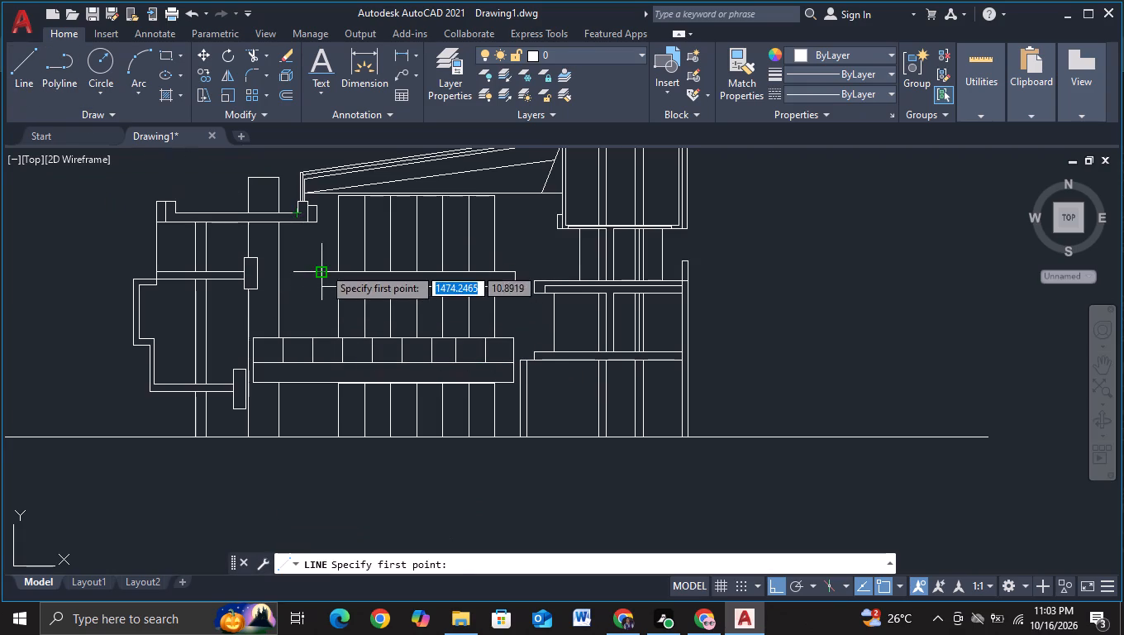
left_click(323, 267)
left_click(317, 300)
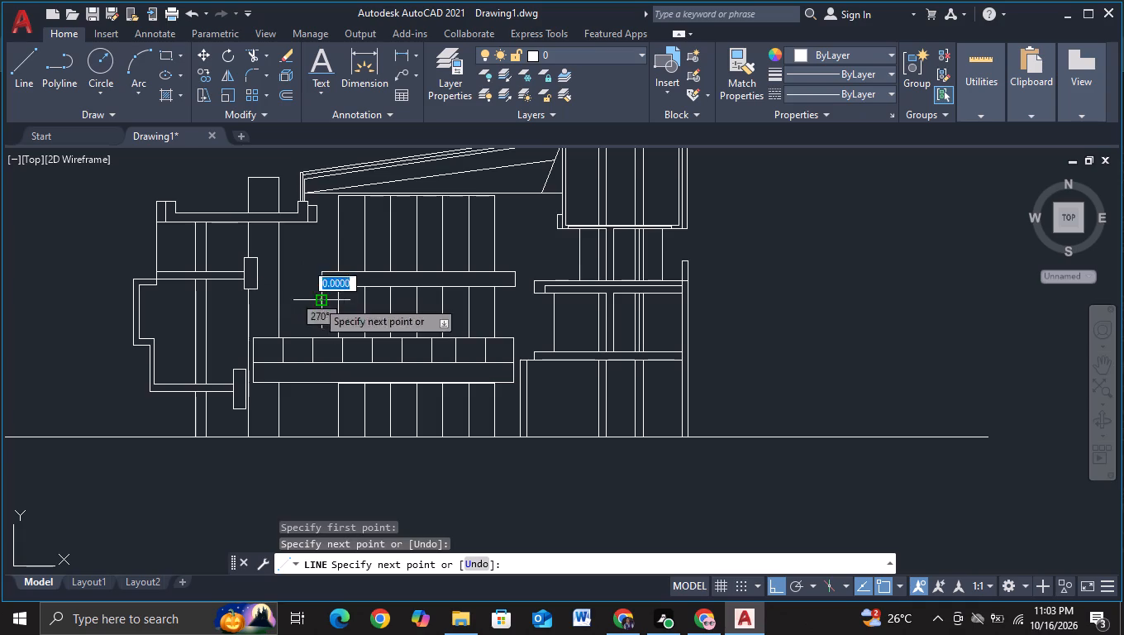
left_click(306, 303)
scroll(305, 280, "up", 1)
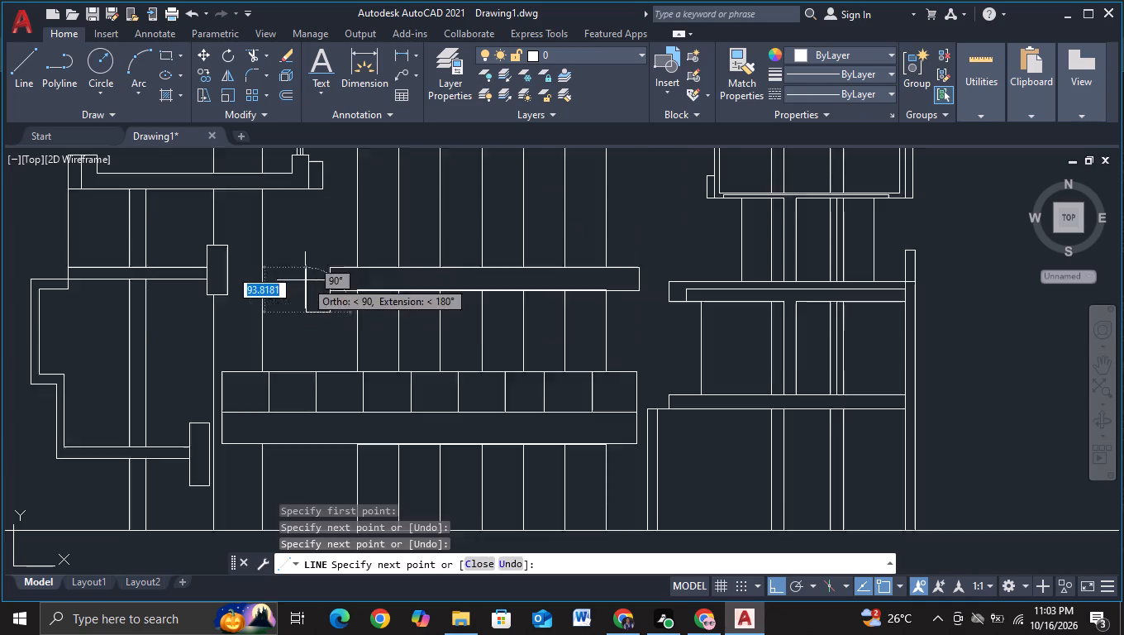
scroll(305, 280, "up", 1)
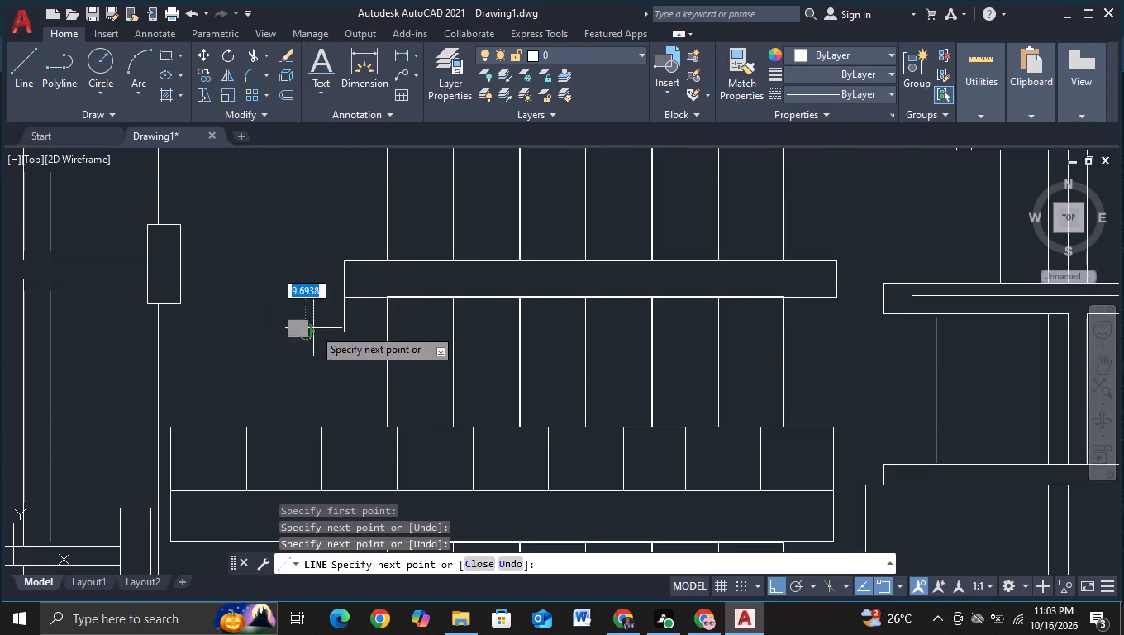
key("Escape")
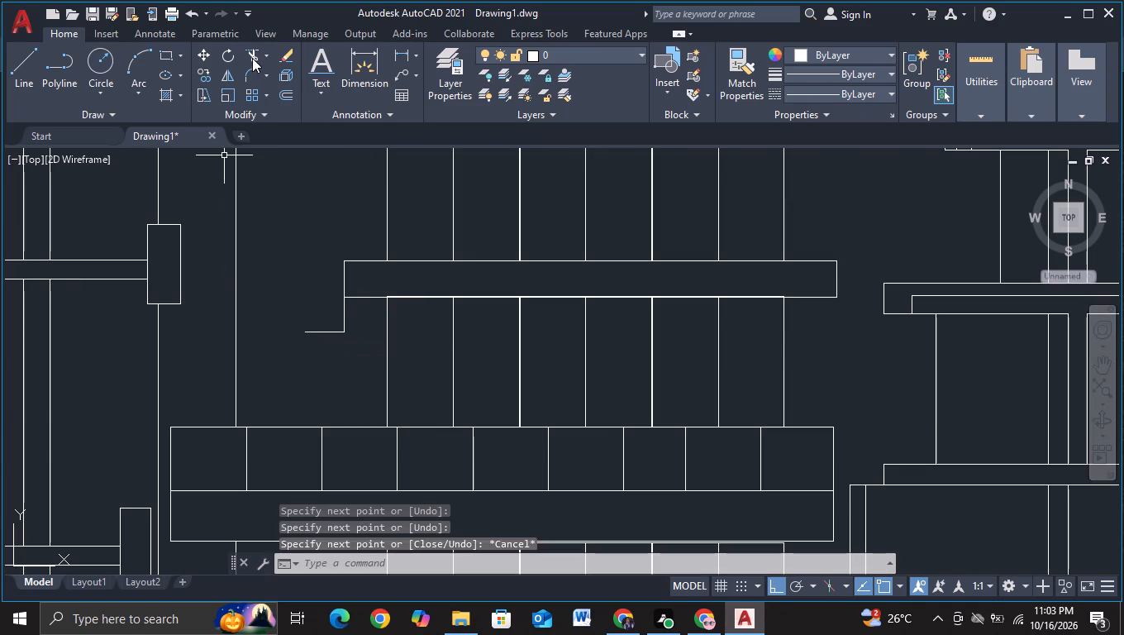
left_click(252, 58)
left_click_drag(328, 360, 328, 327)
Draw a stepped profile leftward from the vertical line's foot, with two drops about 33 and 29 units wide, ending at the left wing's edge beam.
left_click(32, 84)
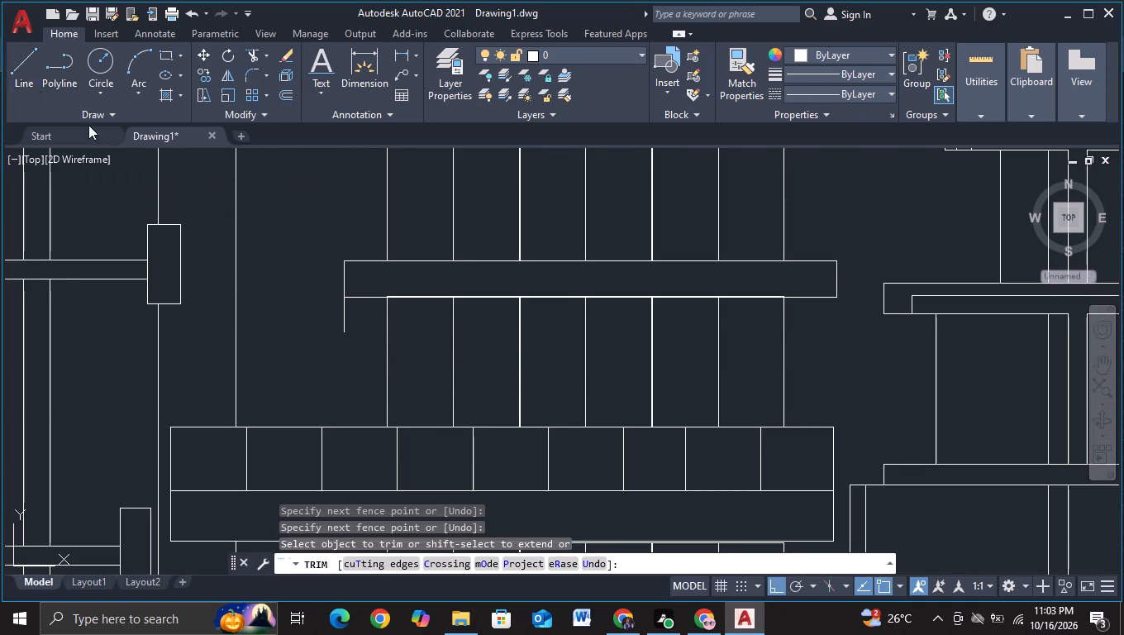
left_click(340, 335)
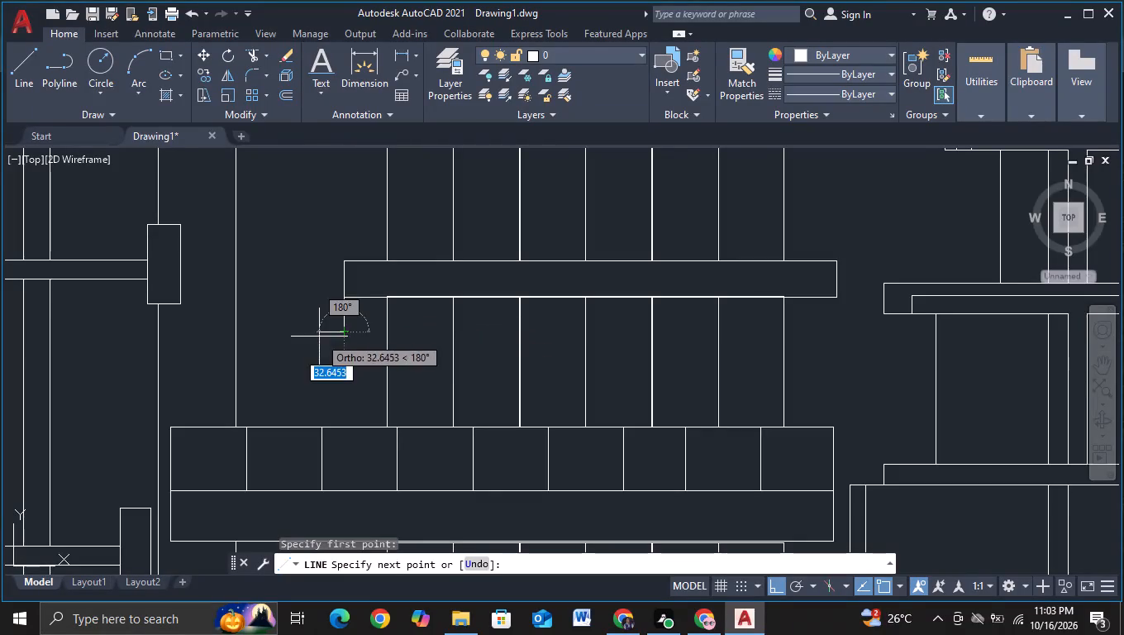
left_click(319, 337)
left_click(320, 270)
left_click(271, 270)
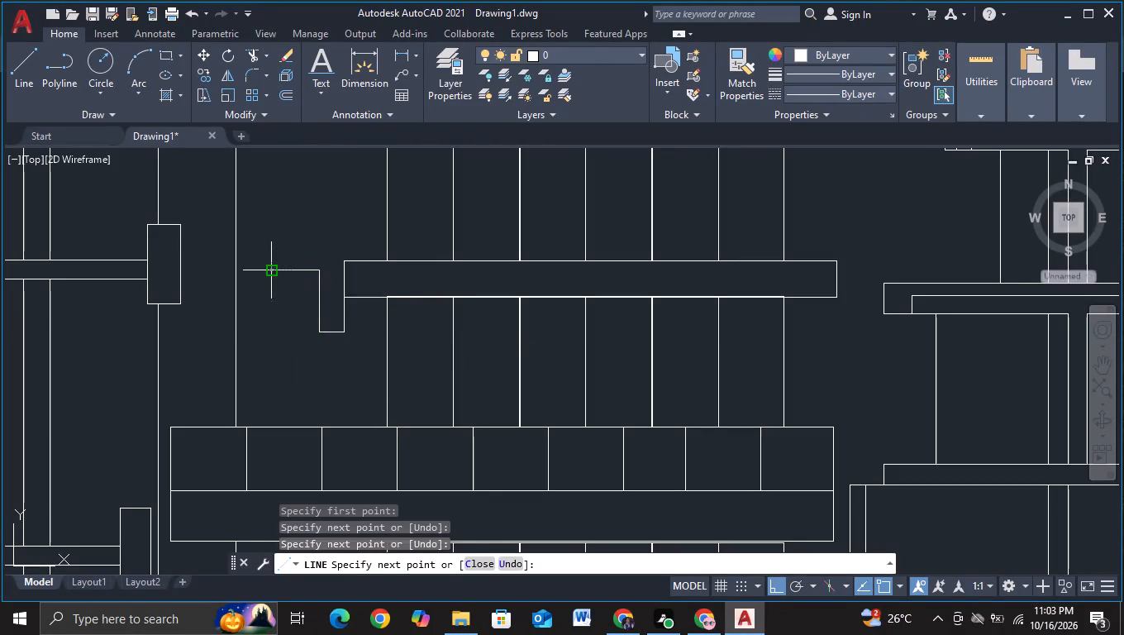
left_click(272, 330)
left_click_drag(243, 330, 243, 320)
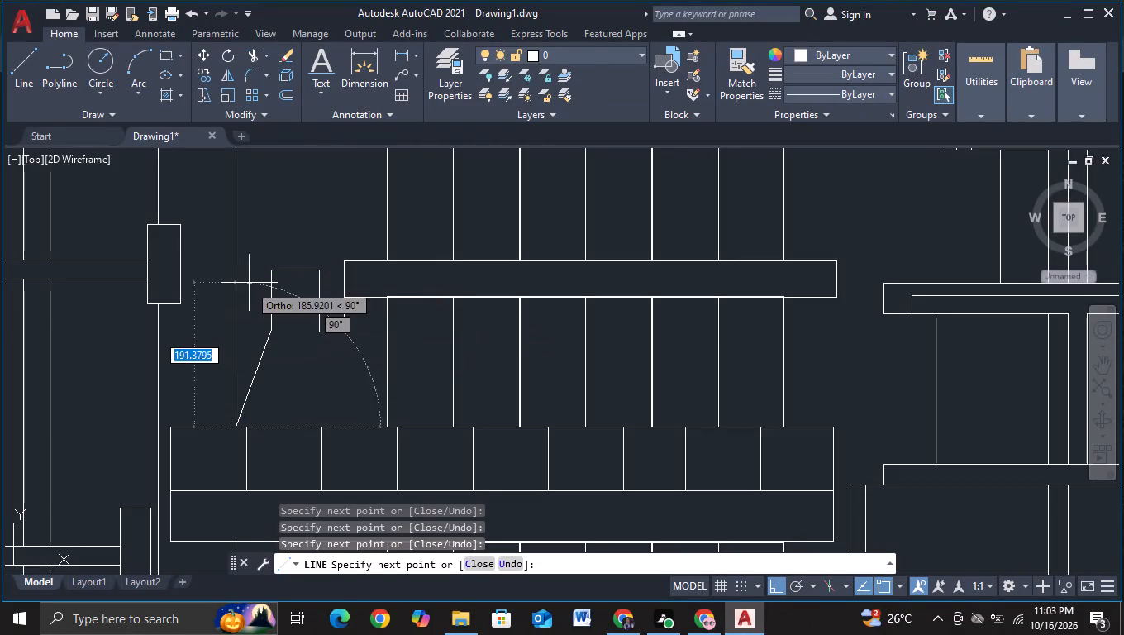
key("ctrl+z")
scroll(252, 285, "up", 2)
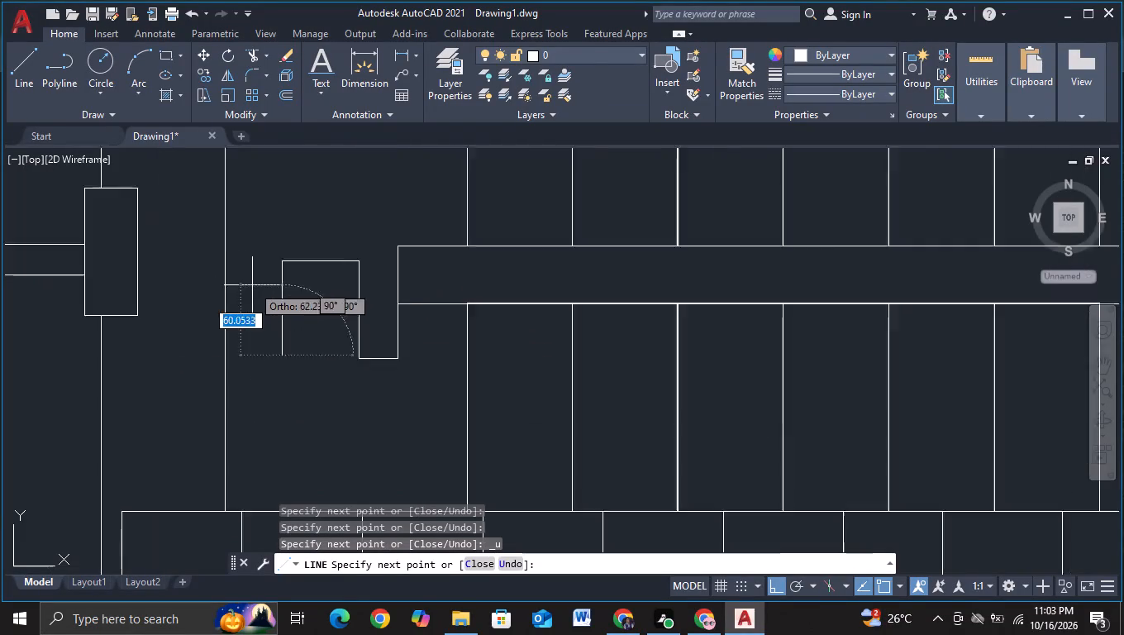
left_click(241, 398)
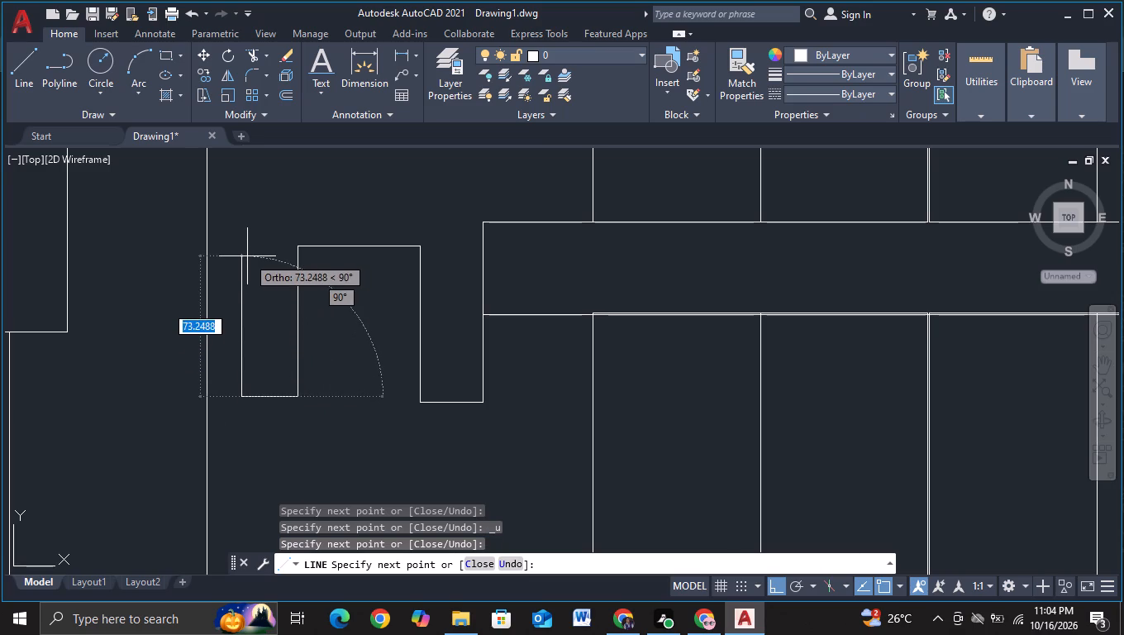
scroll(247, 256, "down", 2)
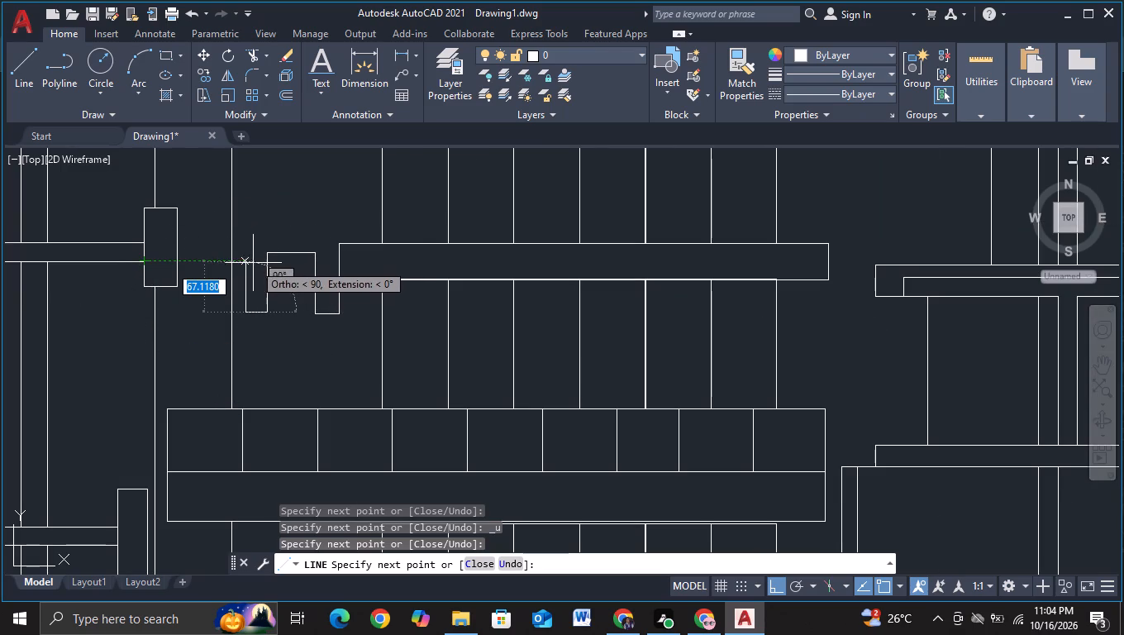
left_click(245, 262)
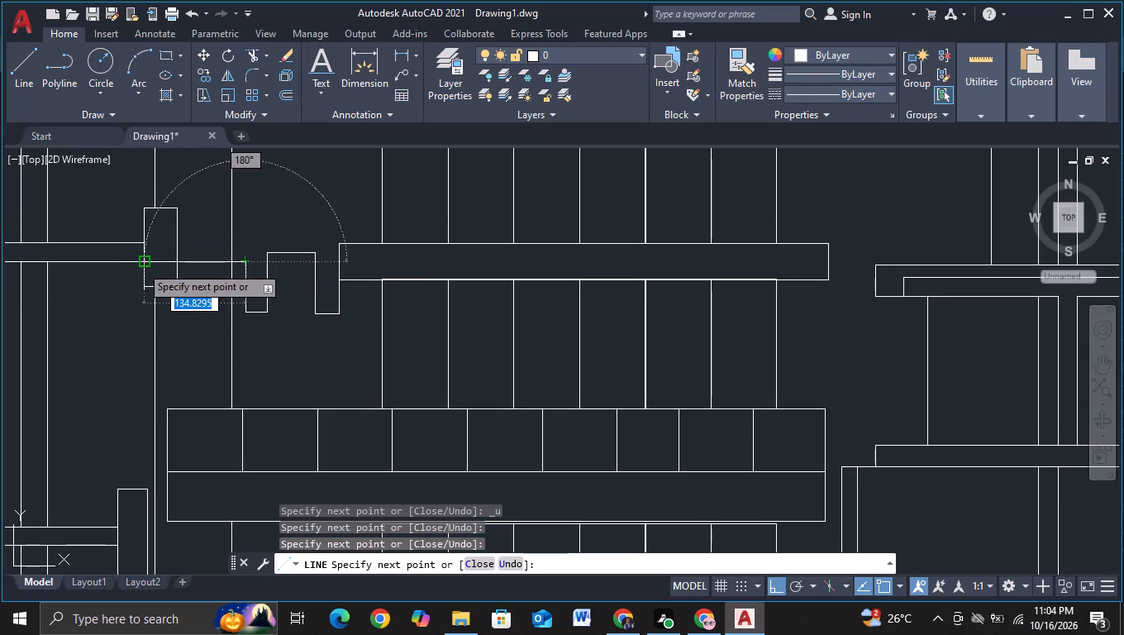
left_click(140, 265)
key("Escape")
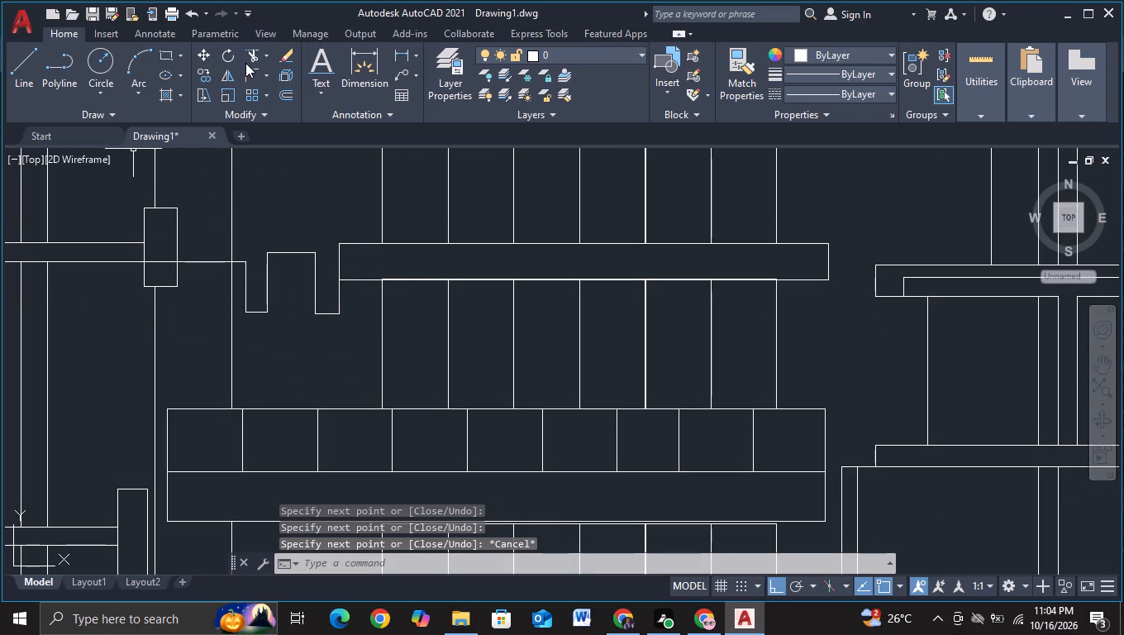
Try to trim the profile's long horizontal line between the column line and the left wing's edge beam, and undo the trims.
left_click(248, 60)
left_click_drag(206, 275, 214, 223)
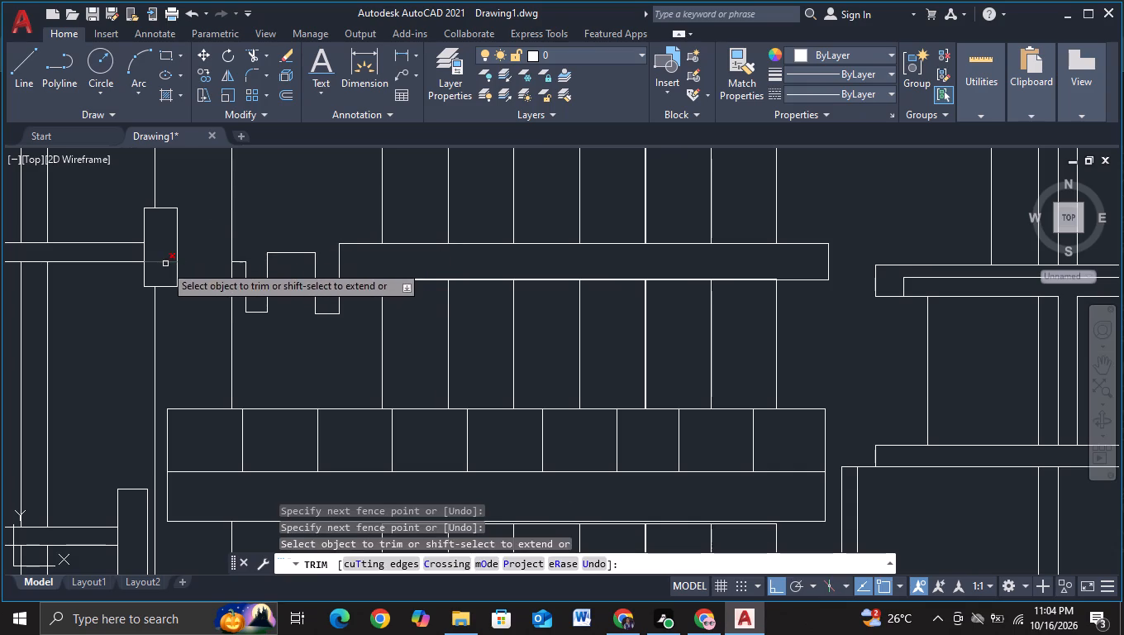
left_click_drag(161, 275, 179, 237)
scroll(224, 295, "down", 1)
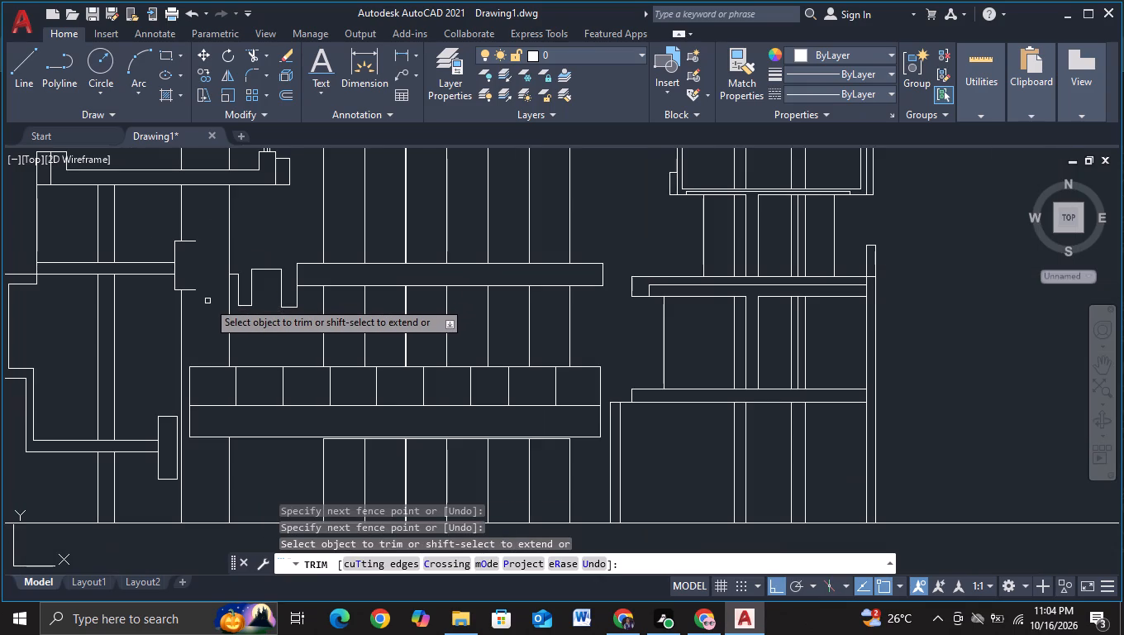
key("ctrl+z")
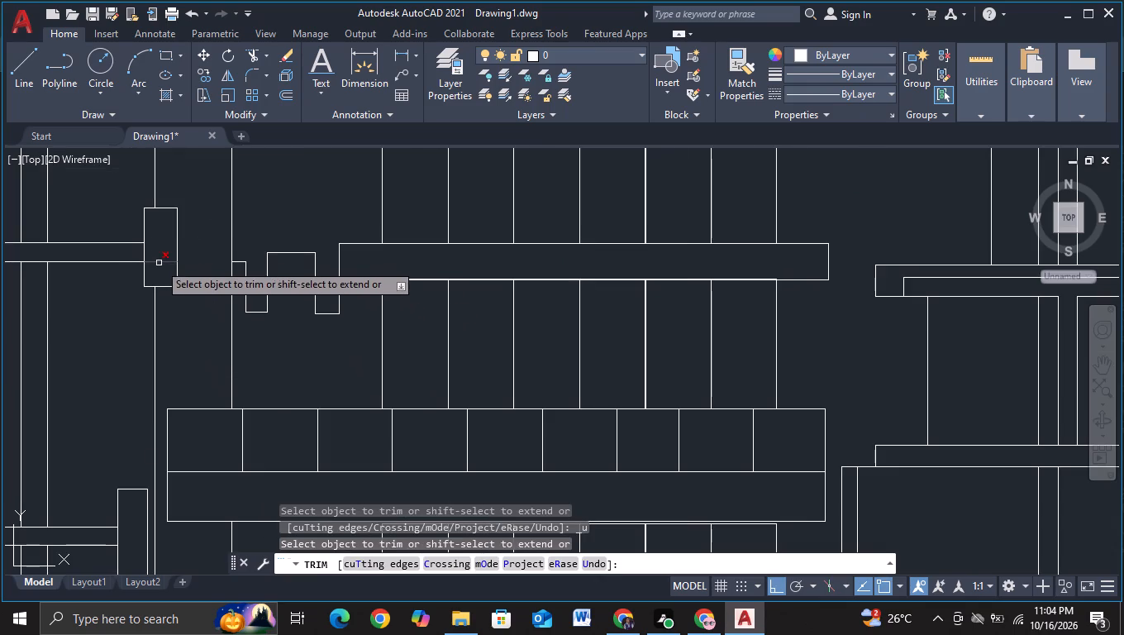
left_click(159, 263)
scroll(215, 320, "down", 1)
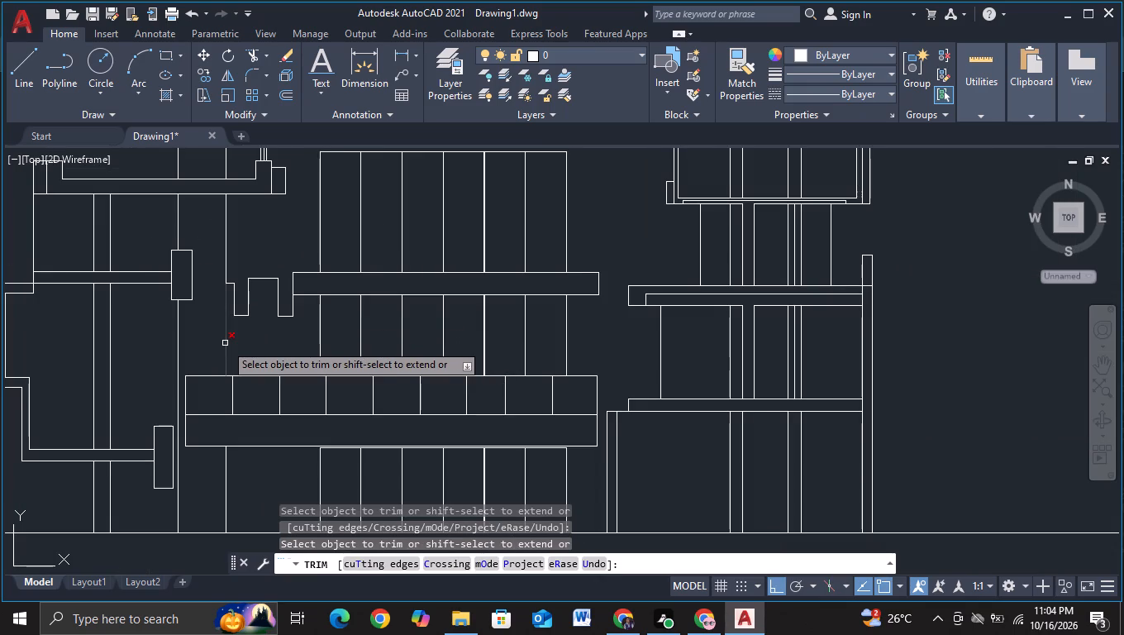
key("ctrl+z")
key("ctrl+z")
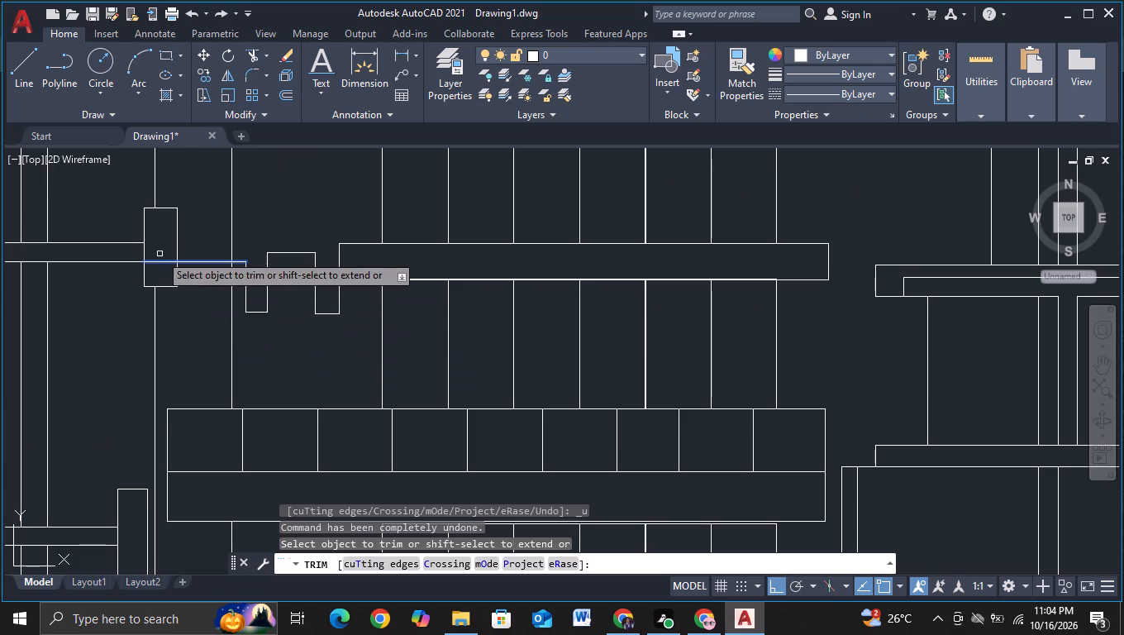
Trim the part of the profile's horizontal line that lies inside the left wing's edge beam.
left_click(159, 266)
left_click(165, 253)
scroll(193, 309, "down", 1)
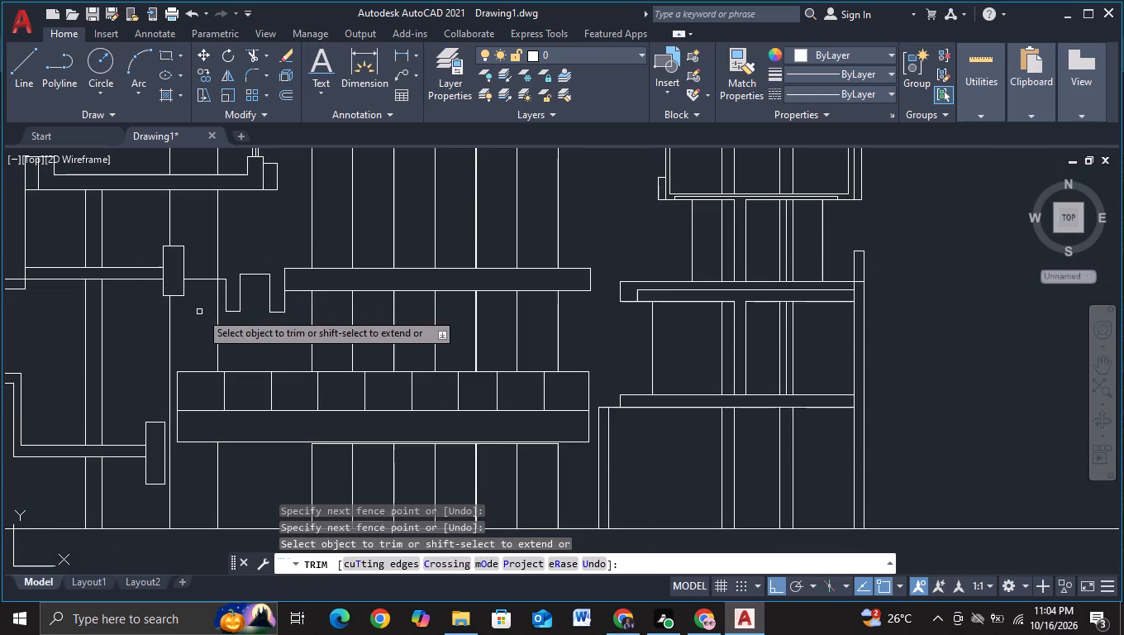
scroll(225, 295, "up", 1)
scroll(213, 274, "down", 1)
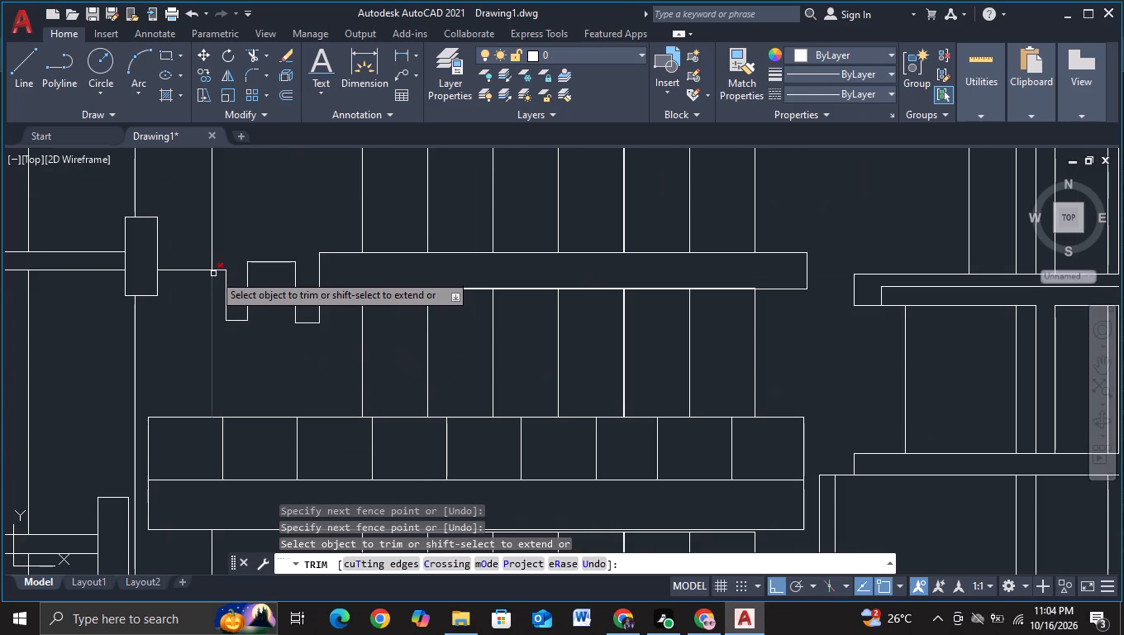
Trim the profile's horizontal line between the left wing's edge beam and the adjacent vertical column line.
scroll(213, 274, "down", 1)
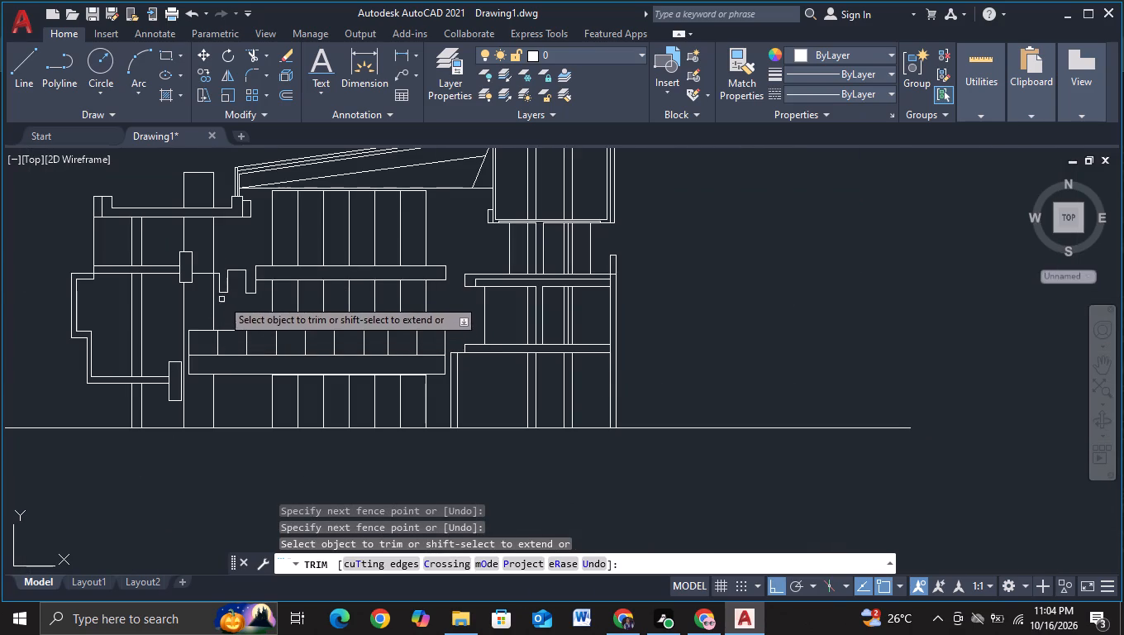
scroll(221, 294, "up", 1)
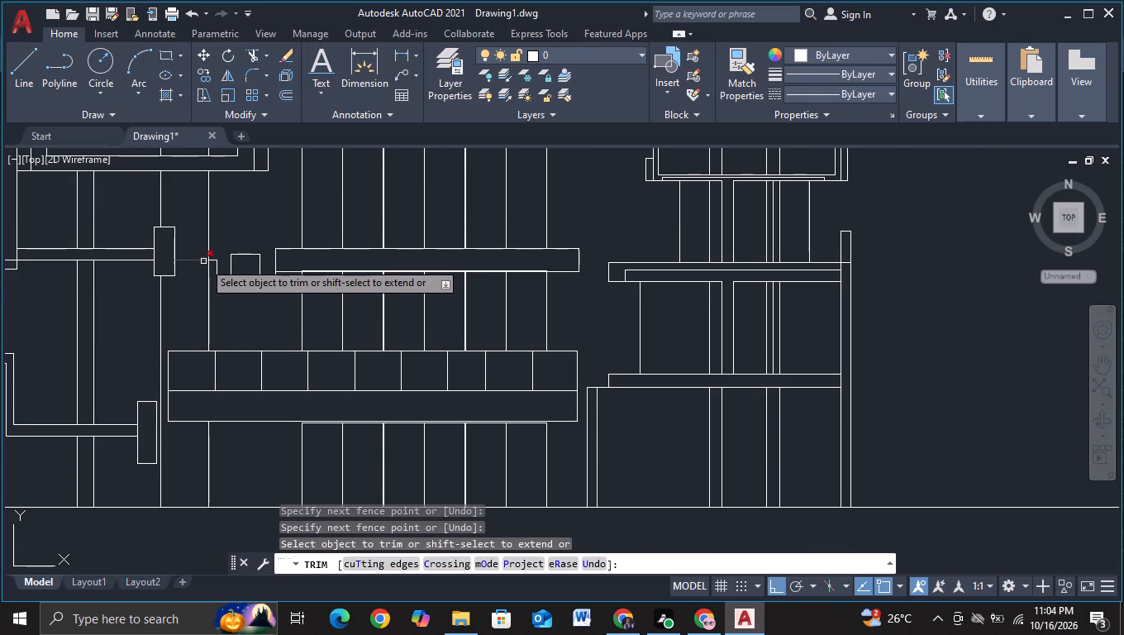
left_click(203, 261)
scroll(276, 303, "down", 1)
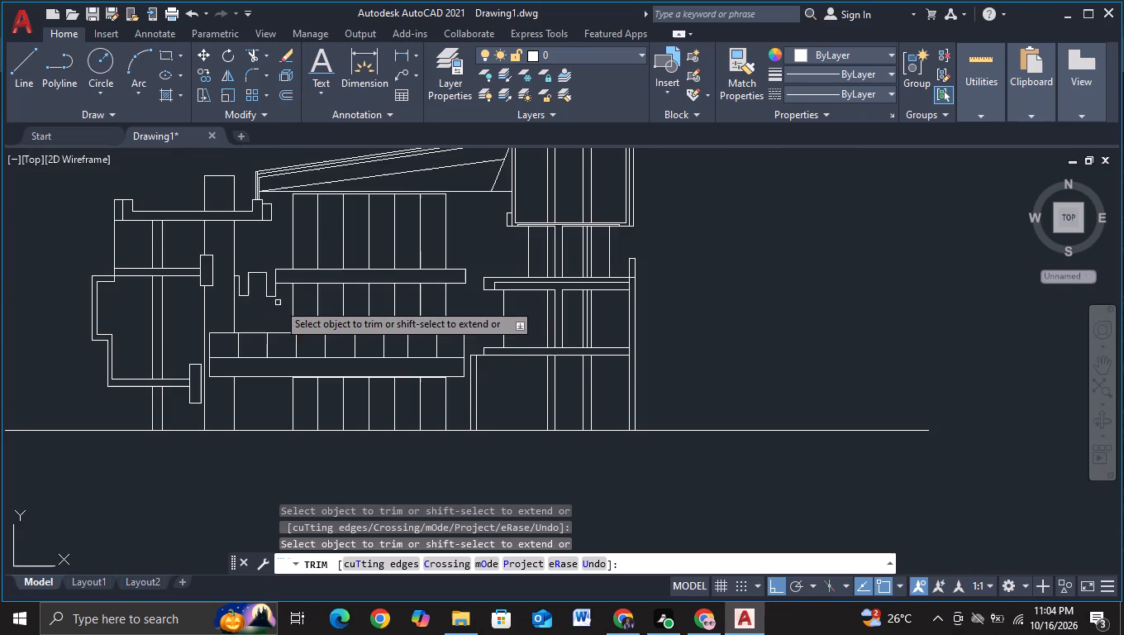
key("Escape")
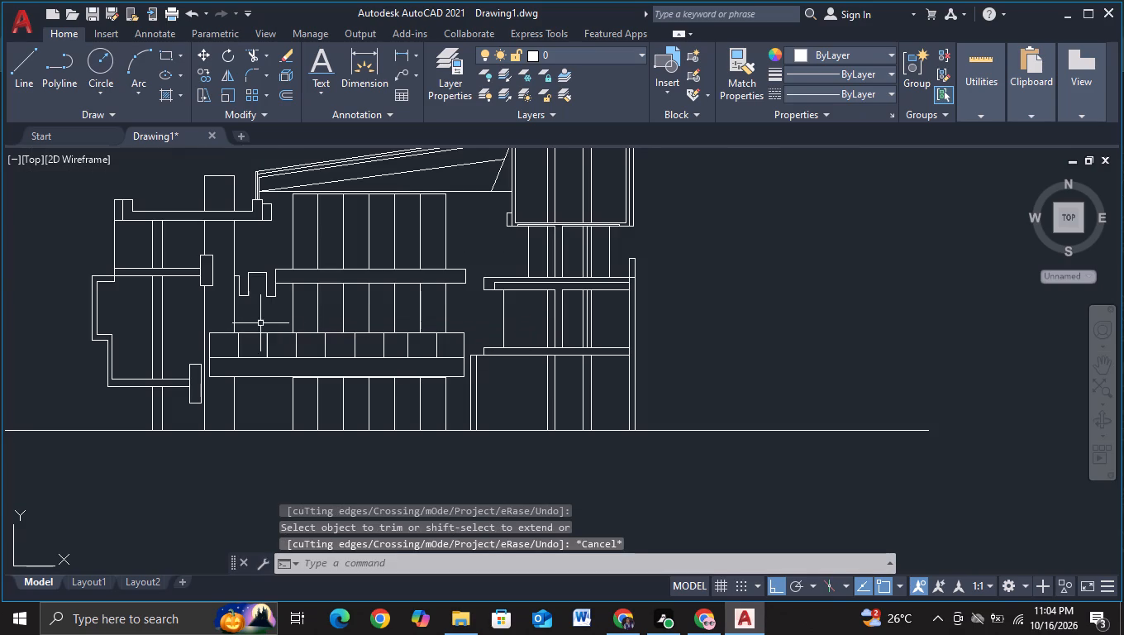
Draw a horizontal line across the two leftmost ground-floor bays of the central block's glazing, and trim off its overhanging ends.
middle_click_drag(303, 468, 268, 432)
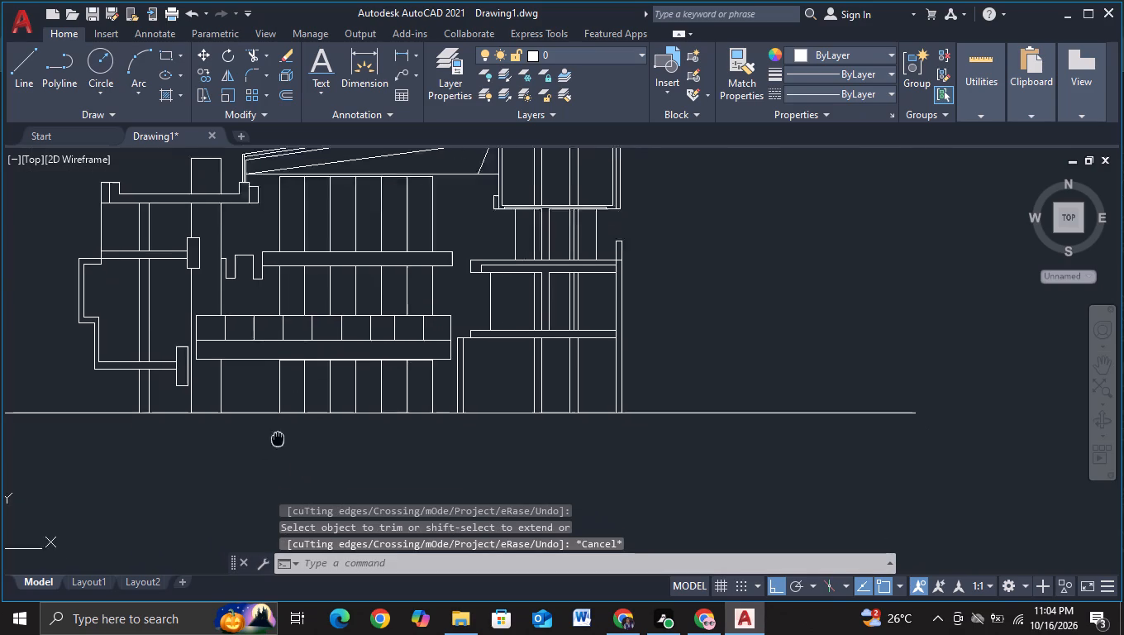
middle_click_drag(268, 432, 260, 426)
scroll(301, 418, "down", 1)
middle_click_drag(336, 428, 439, 437)
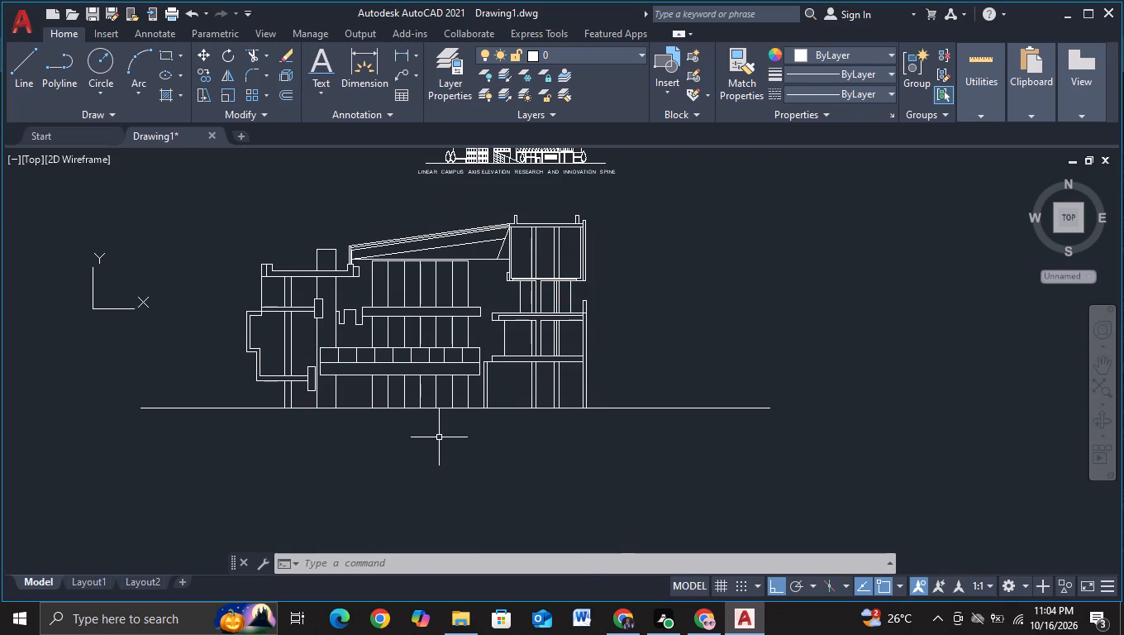
middle_click_drag(447, 461, 504, 430)
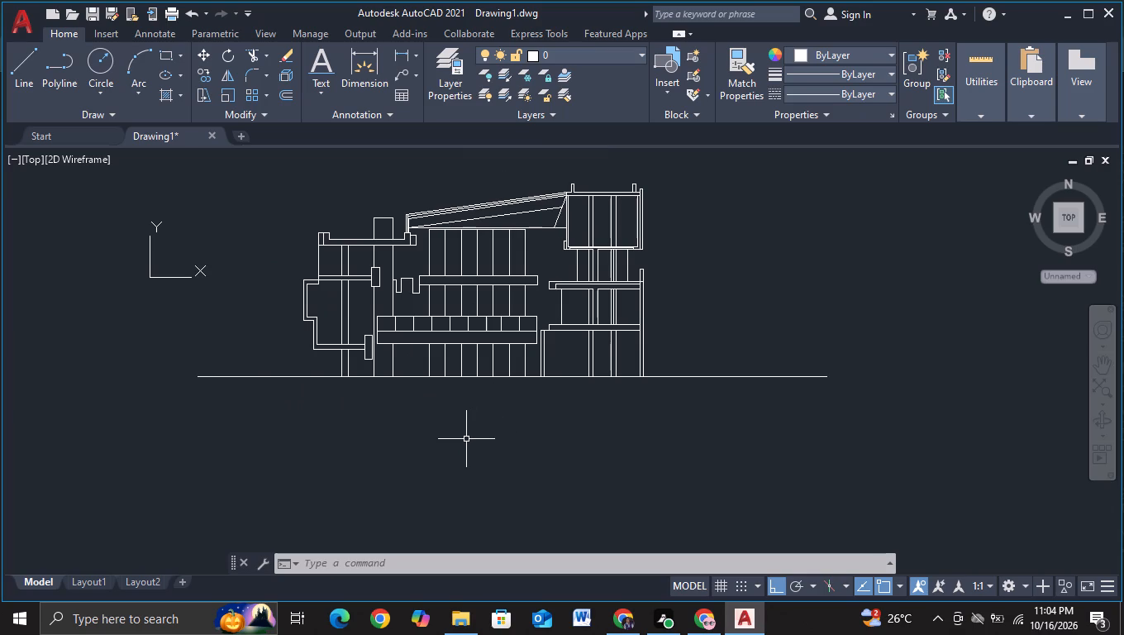
scroll(466, 438, "up", 1)
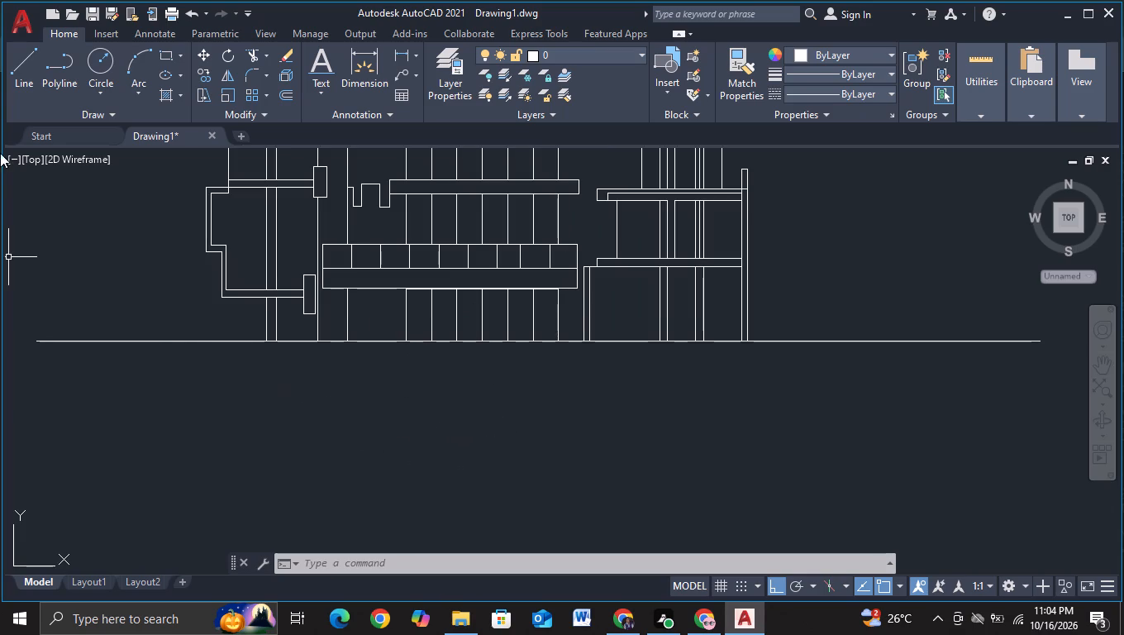
left_click(27, 73)
scroll(370, 333, "up", 2)
left_click_drag(389, 276, 405, 276)
left_click(612, 280)
key("Escape")
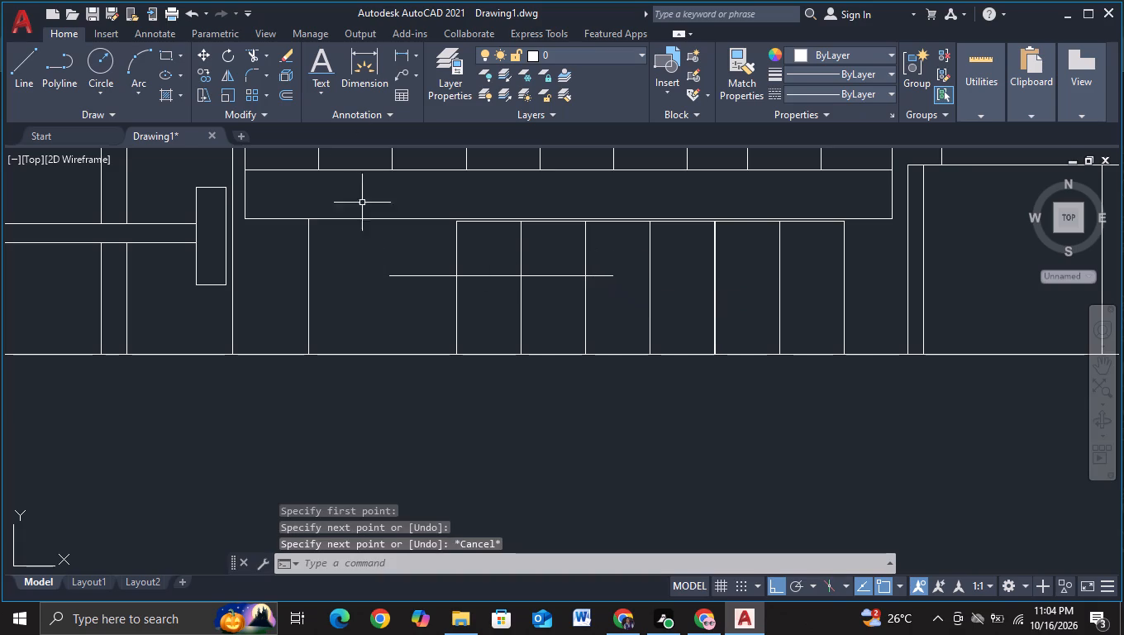
left_click(257, 63)
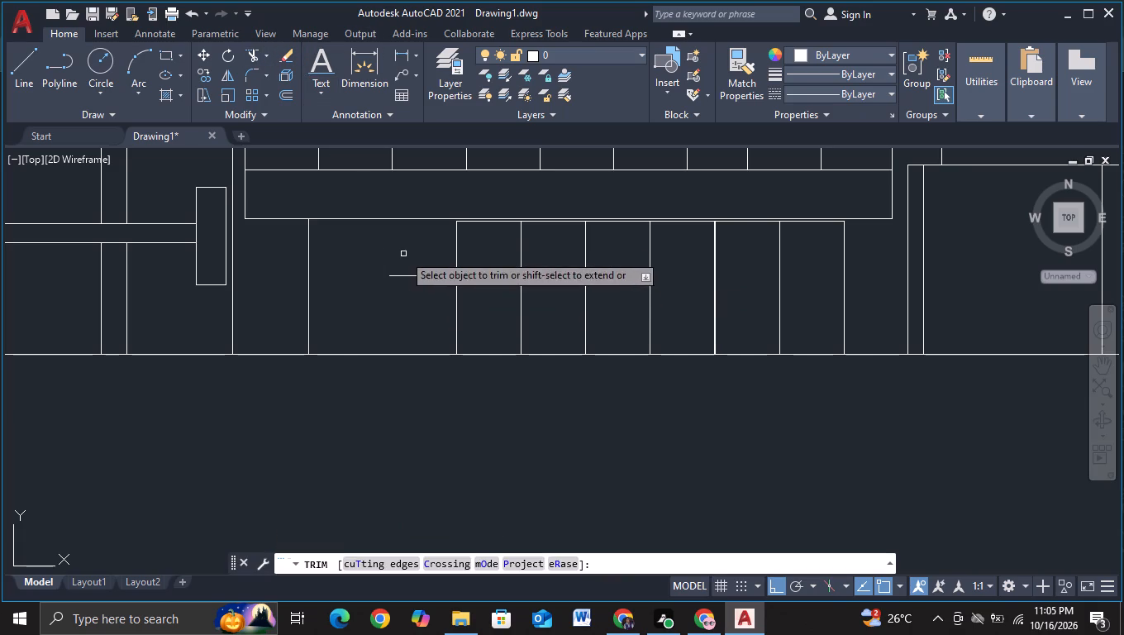
left_click_drag(403, 253, 417, 311)
left_click_drag(598, 256, 617, 304)
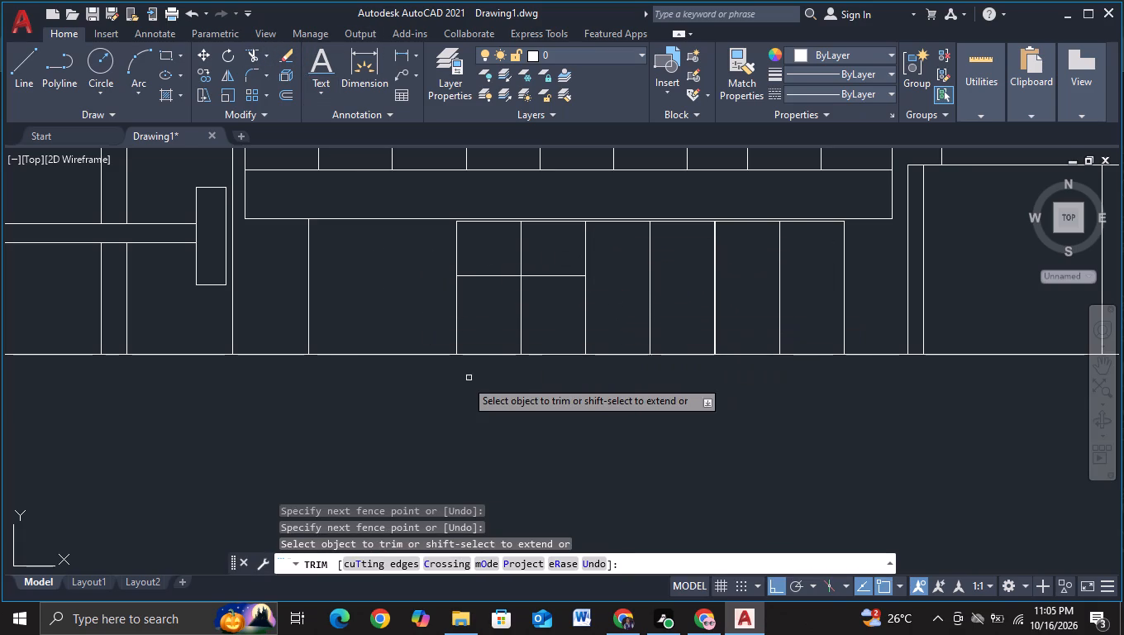
Draw a vertical line just outside the central glazing's left edge, from slightly above the roof frame's bottom line to below the ground line.
scroll(439, 393, "down", 1)
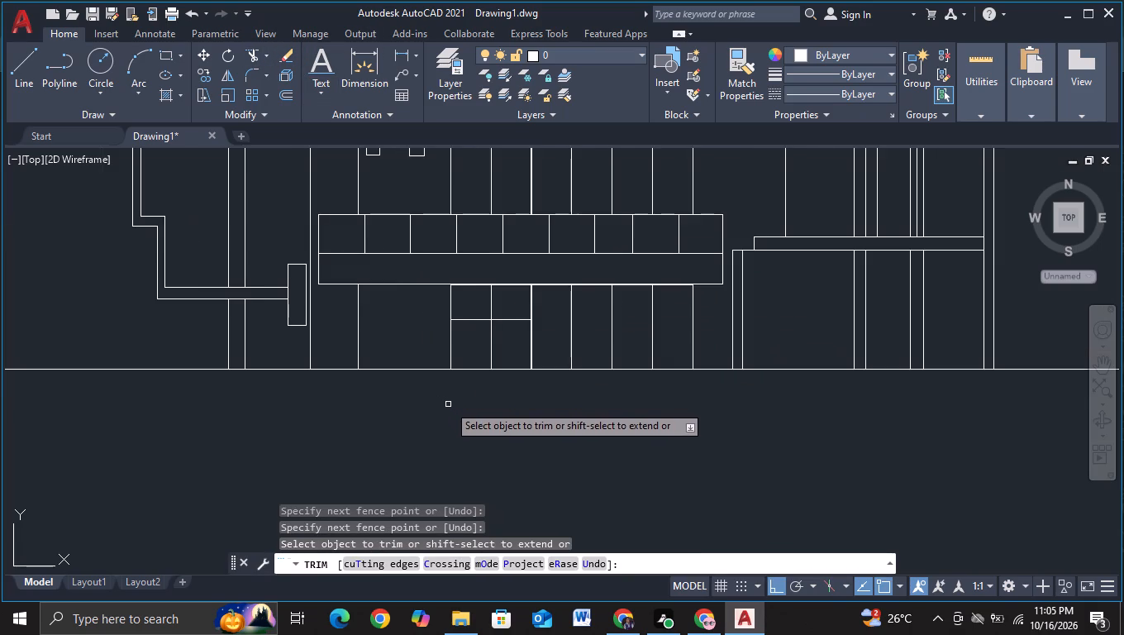
scroll(448, 405, "down", 1)
middle_click_drag(464, 451, 467, 468)
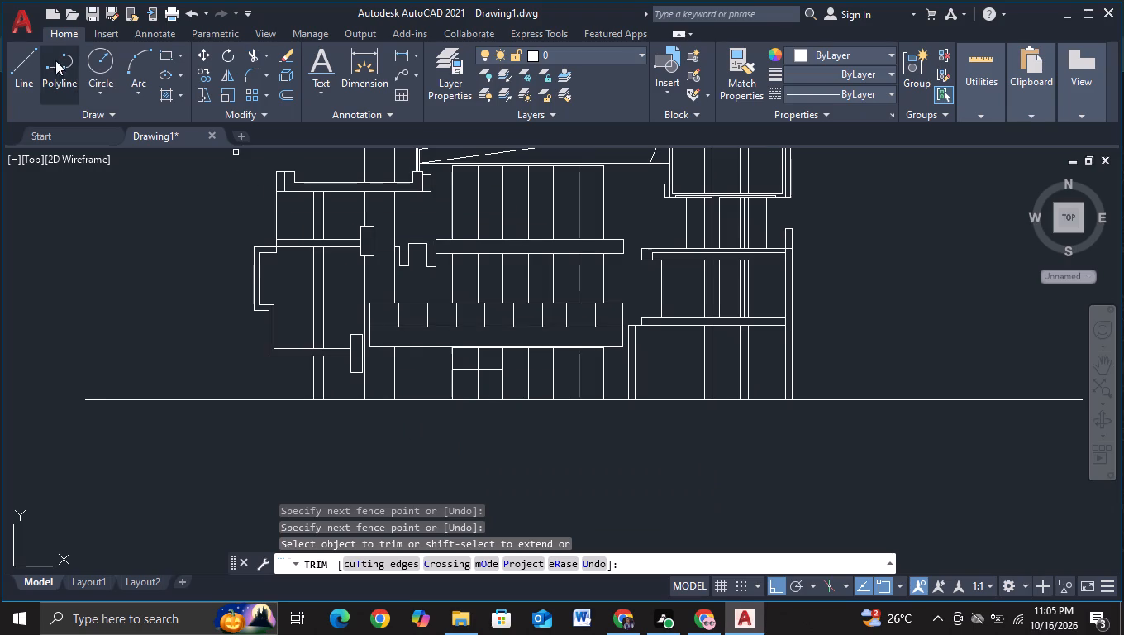
left_click(32, 69)
scroll(459, 204, "up", 1)
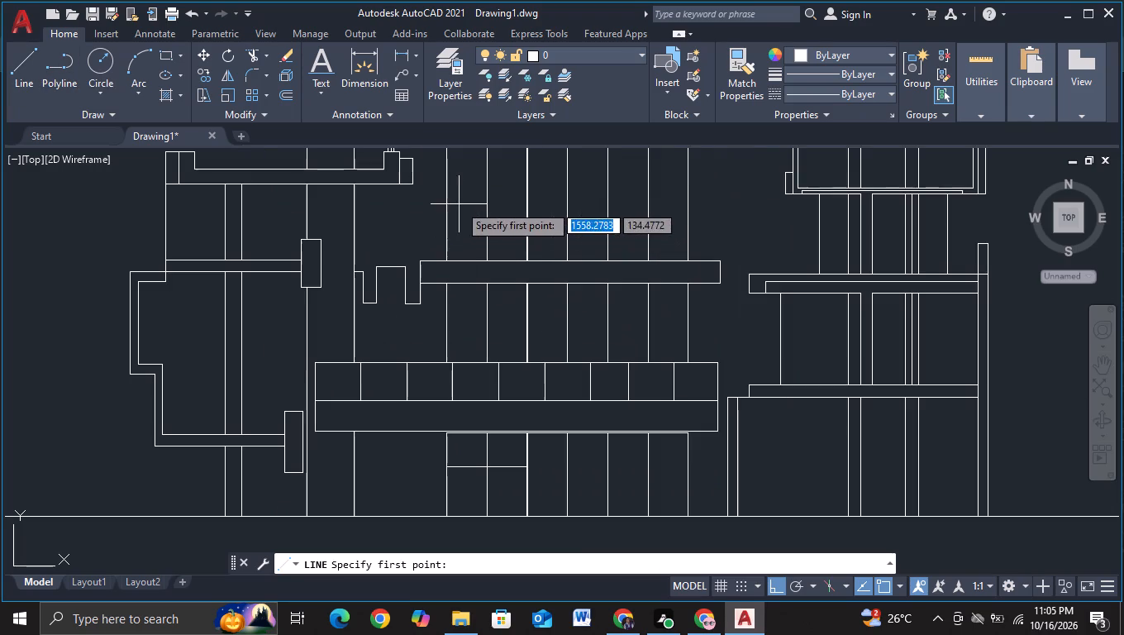
middle_click_drag(466, 193, 505, 332)
scroll(488, 326, "up", 2)
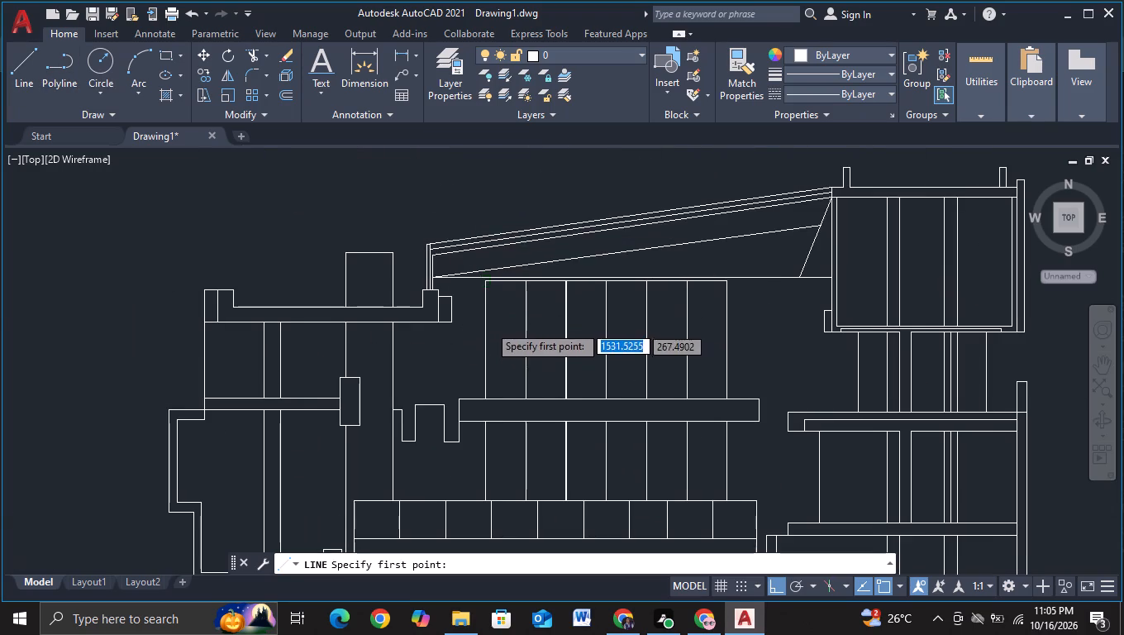
scroll(451, 225, "up", 2)
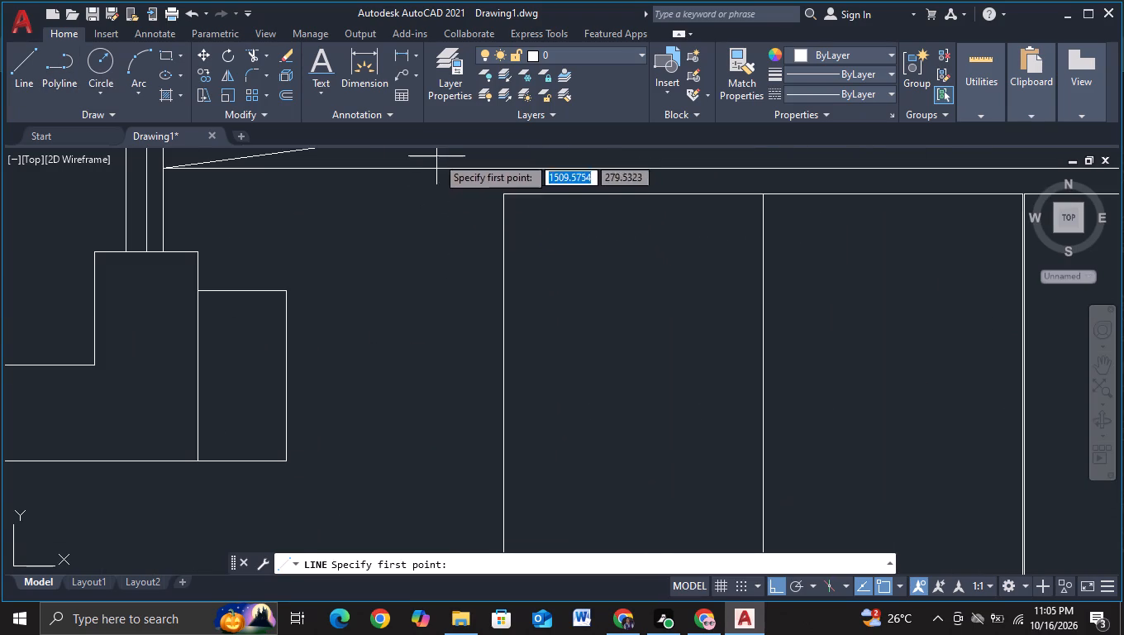
left_click_drag(431, 146, 430, 155)
key("Escape")
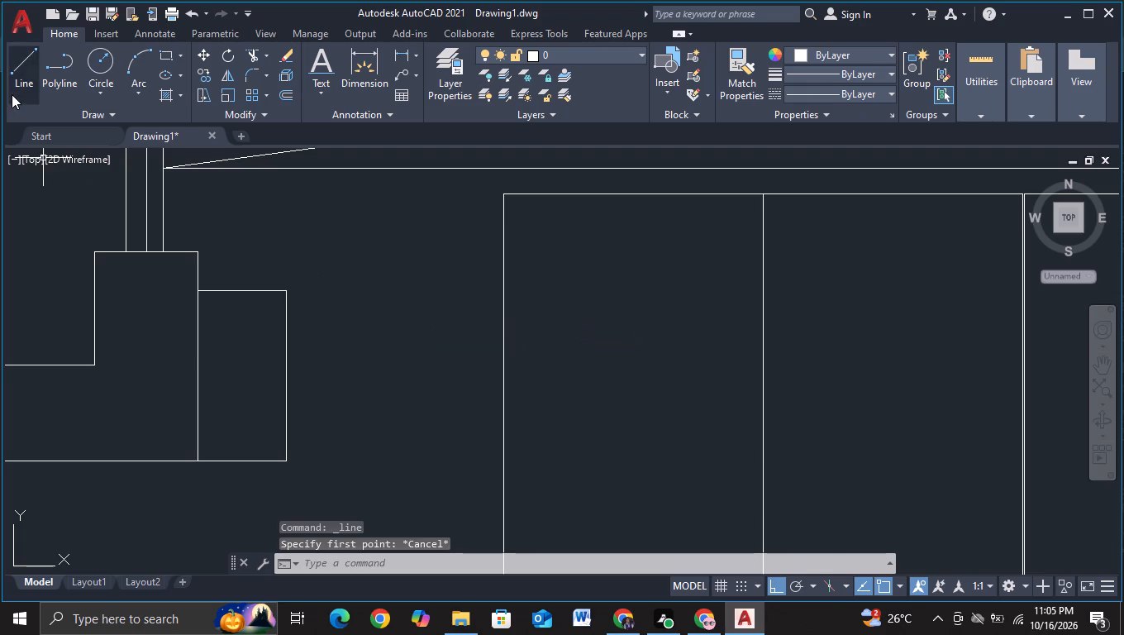
left_click(12, 94)
middle_click_drag(460, 235, 483, 346)
left_click_drag(470, 263, 470, 279)
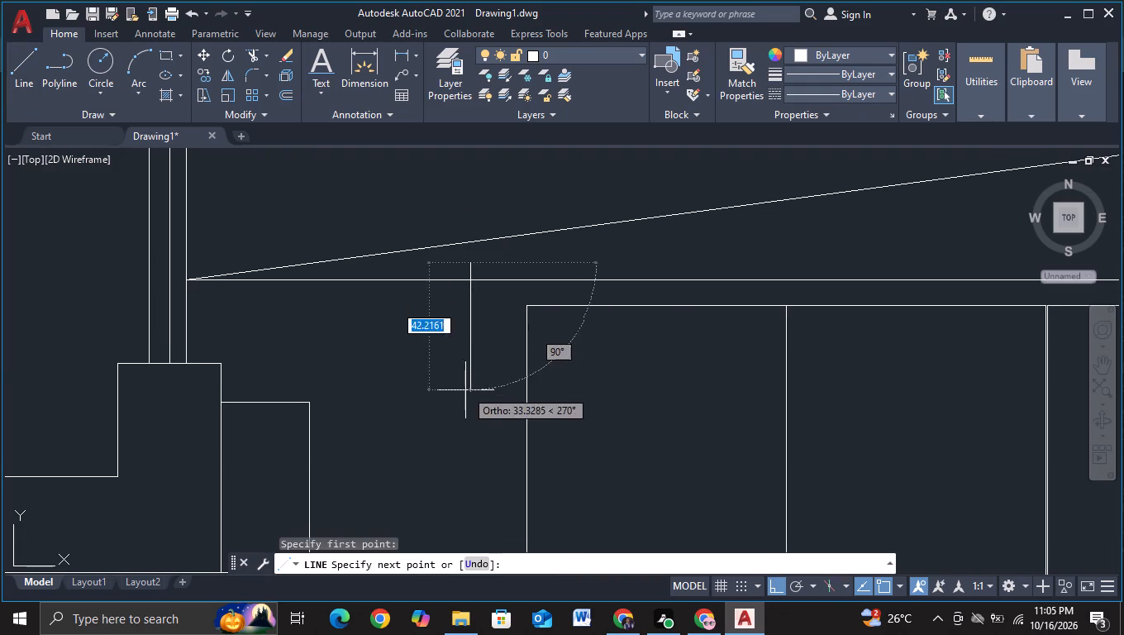
scroll(465, 394, "down", 3)
middle_click_drag(480, 443, 509, 117)
middle_click_drag(462, 497, 495, 164)
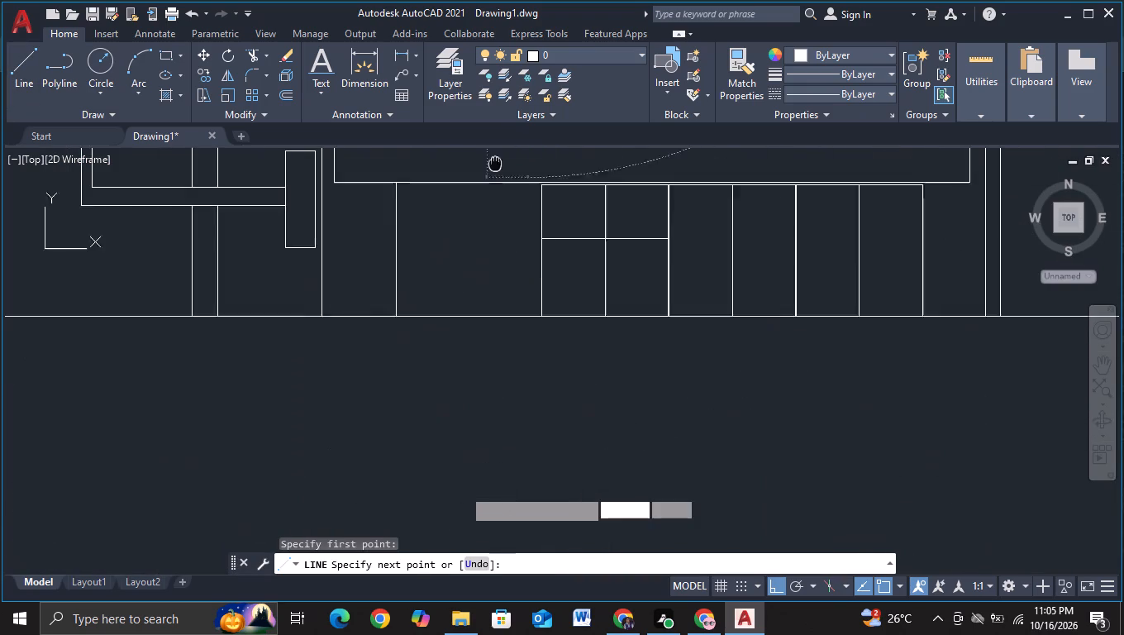
left_click(511, 391)
key("Escape")
Trim the new vertical line's ends below the ground line and above the roof frame's bottom line.
left_click(254, 64)
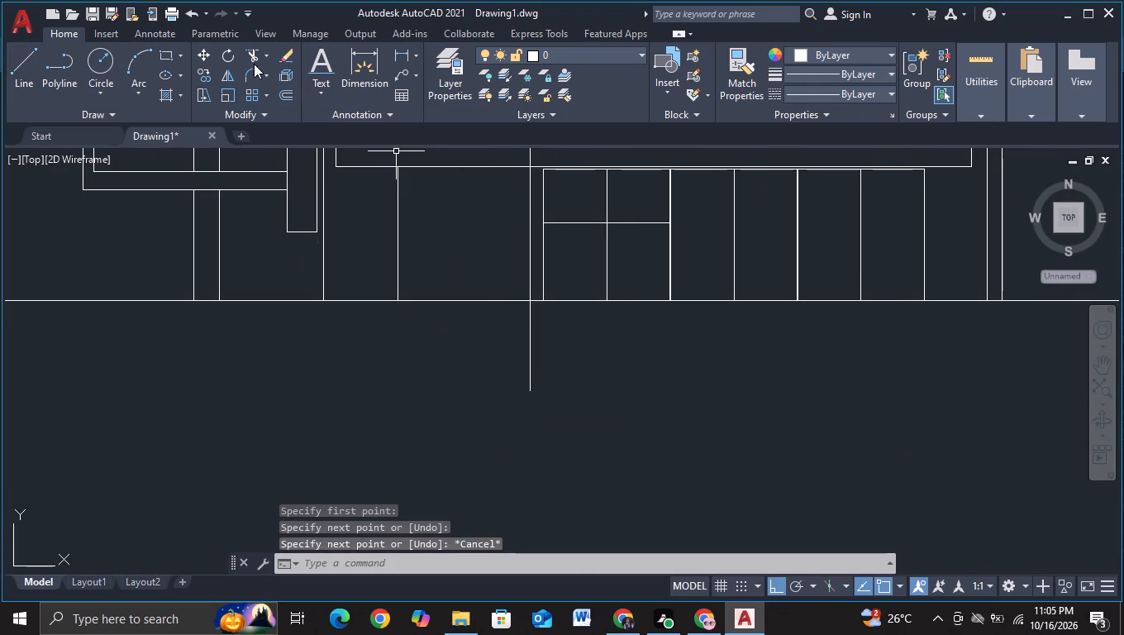
left_click_drag(483, 365, 660, 337)
scroll(604, 368, "down", 3)
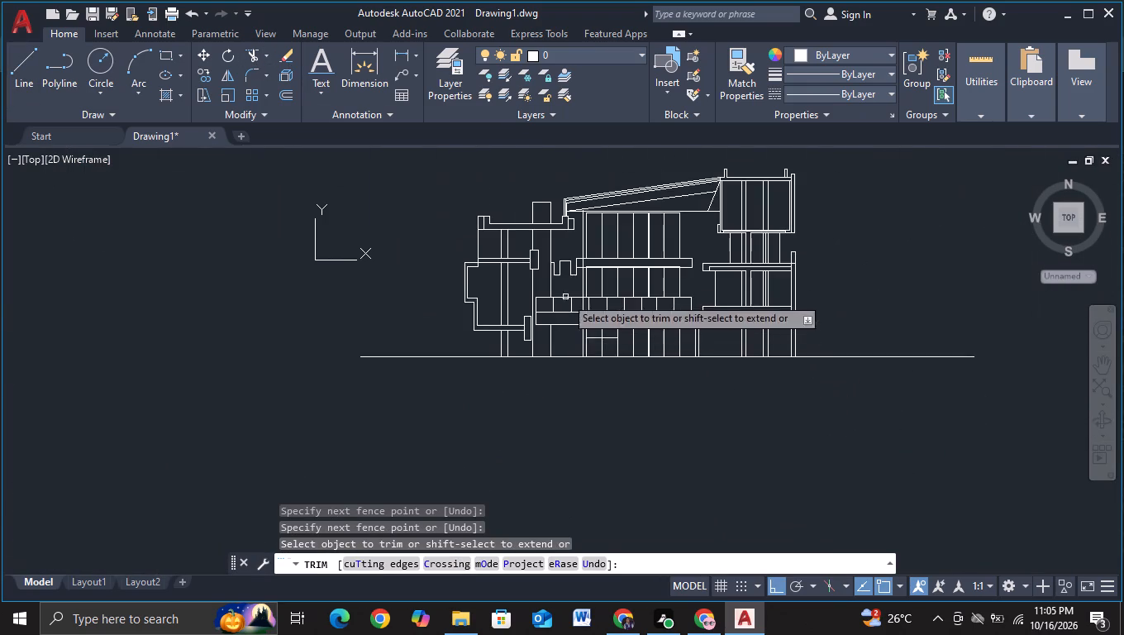
scroll(569, 279, "up", 2)
scroll(612, 373, "up", 2)
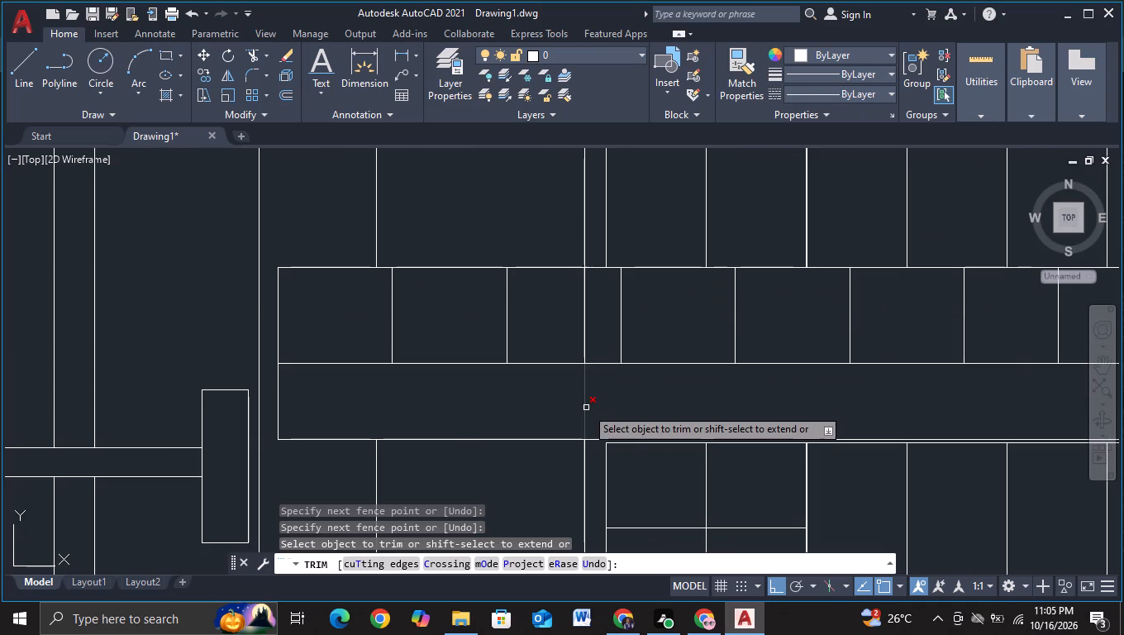
scroll(586, 408, "down", 2)
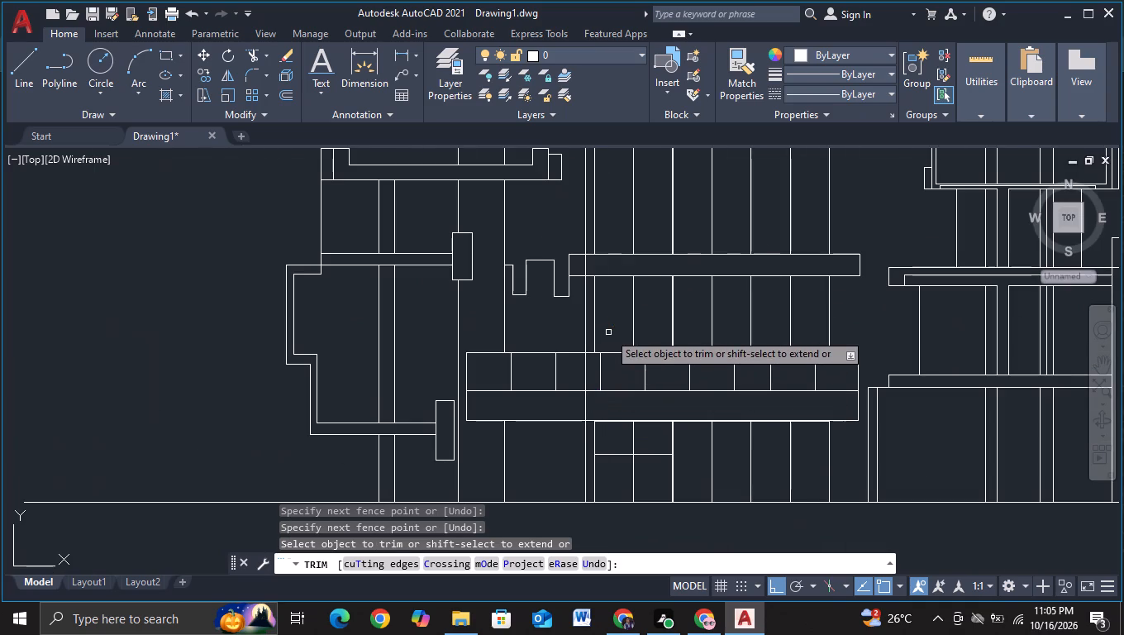
middle_click_drag(605, 310, 615, 432)
scroll(598, 298, "up", 1)
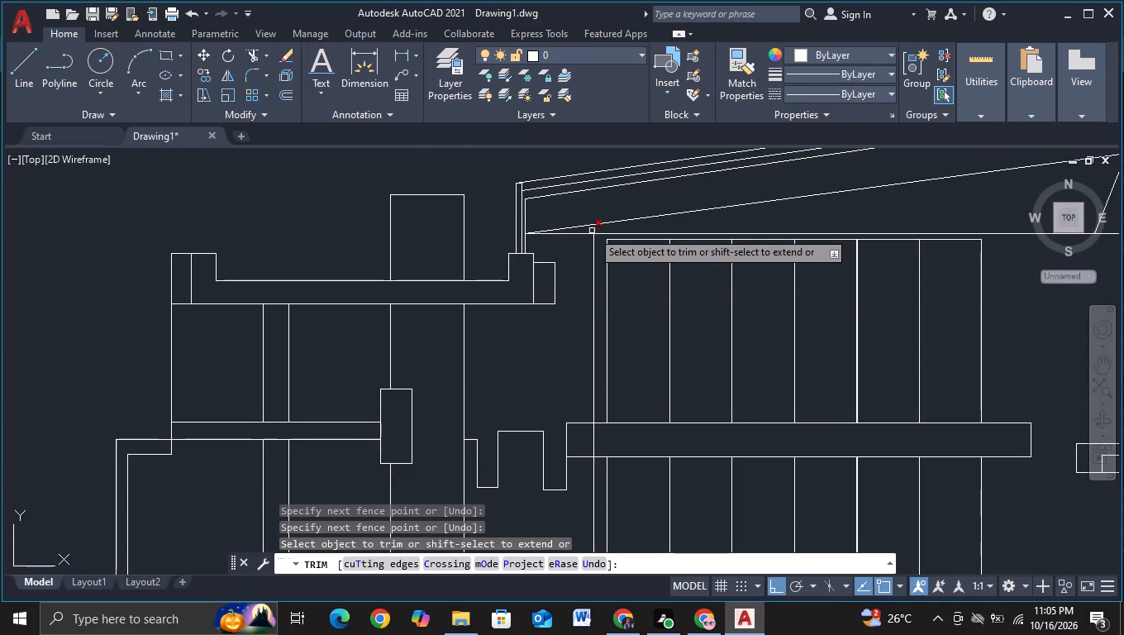
left_click(592, 231)
scroll(569, 346, "down", 1)
middle_click_drag(568, 369, 584, 271)
scroll(584, 271, "down", 3)
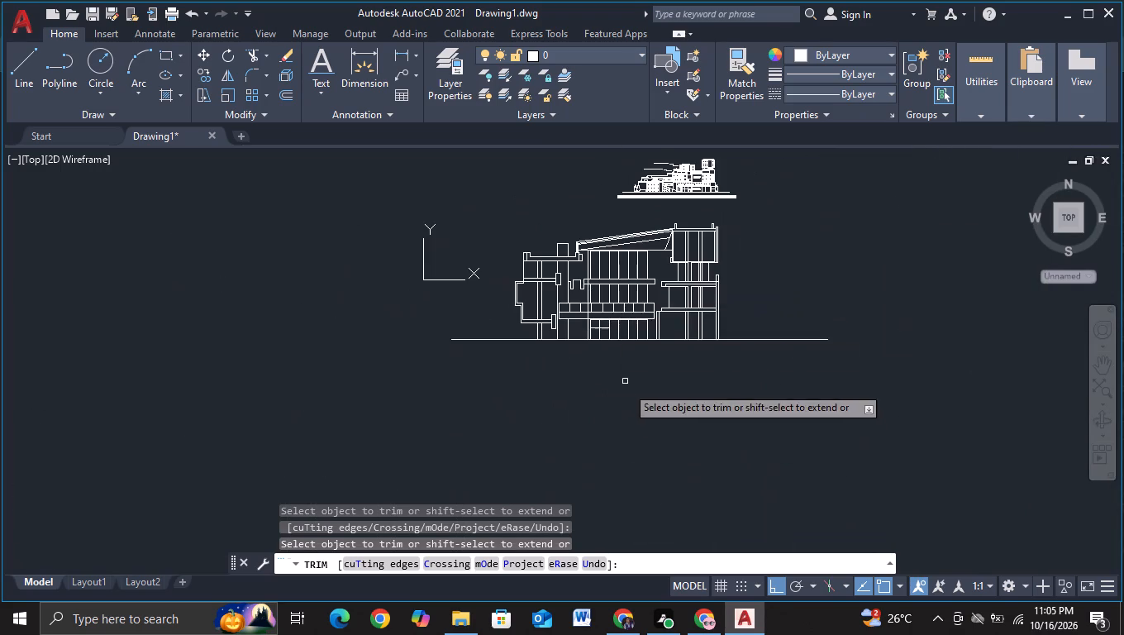
middle_click_drag(633, 399, 556, 408)
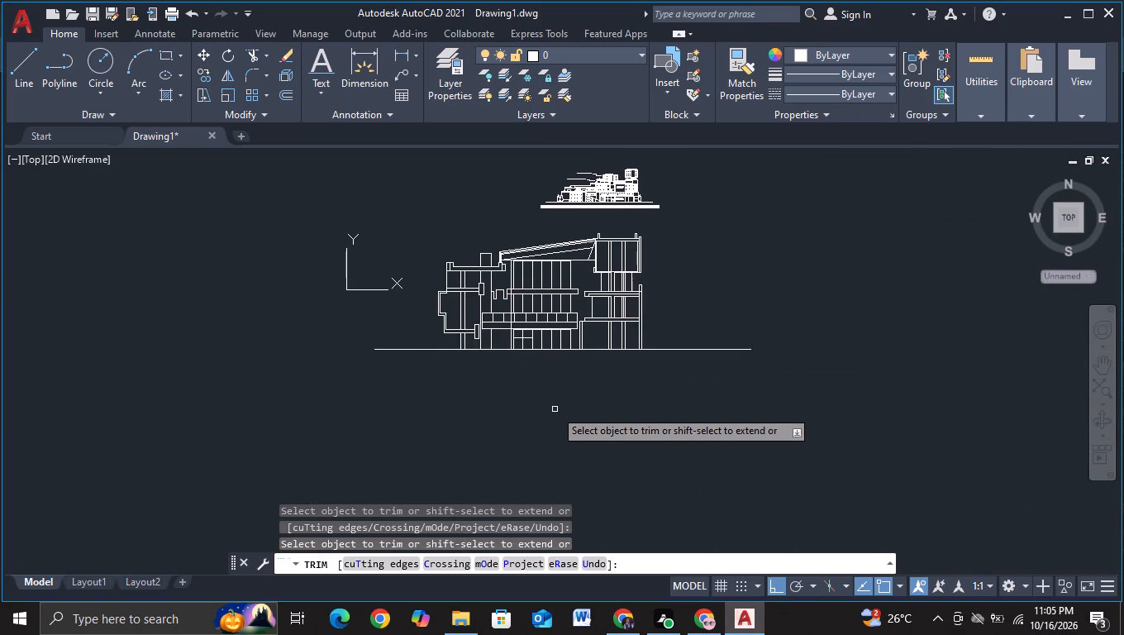
scroll(555, 412, "up", 1)
middle_click_drag(578, 415, 539, 448)
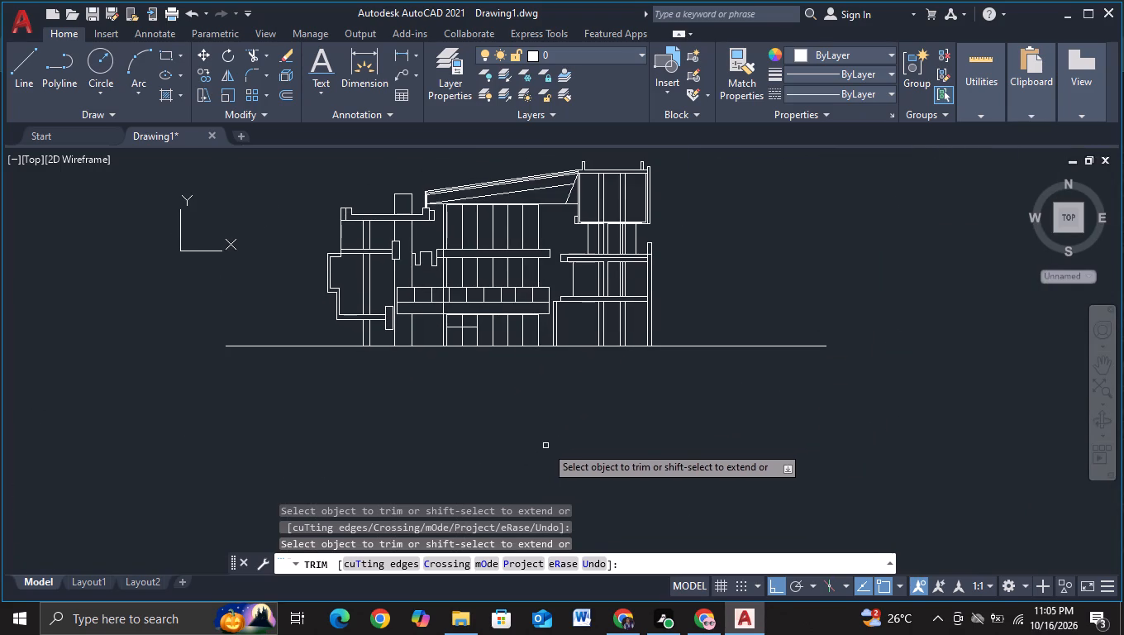
key("Escape")
Draw a short line leftward along the right block's middle slab underside, from the thin vertical line's top to below the slab's inner corner.
left_click(30, 81)
scroll(597, 347, "up", 1)
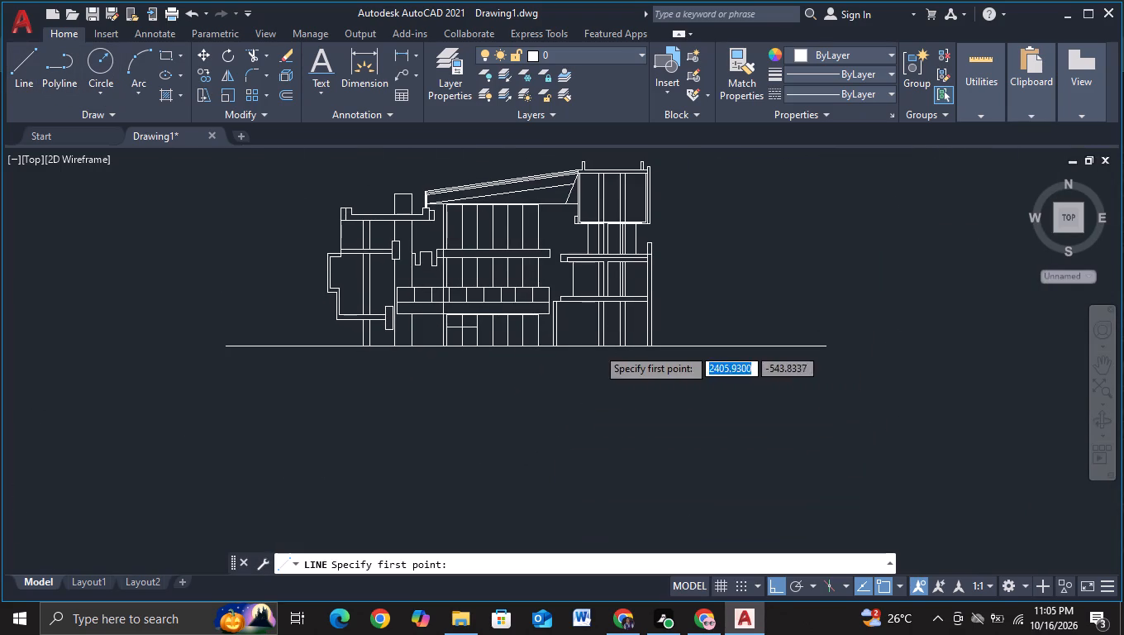
scroll(598, 348, "up", 2)
middle_click_drag(532, 303, 600, 528)
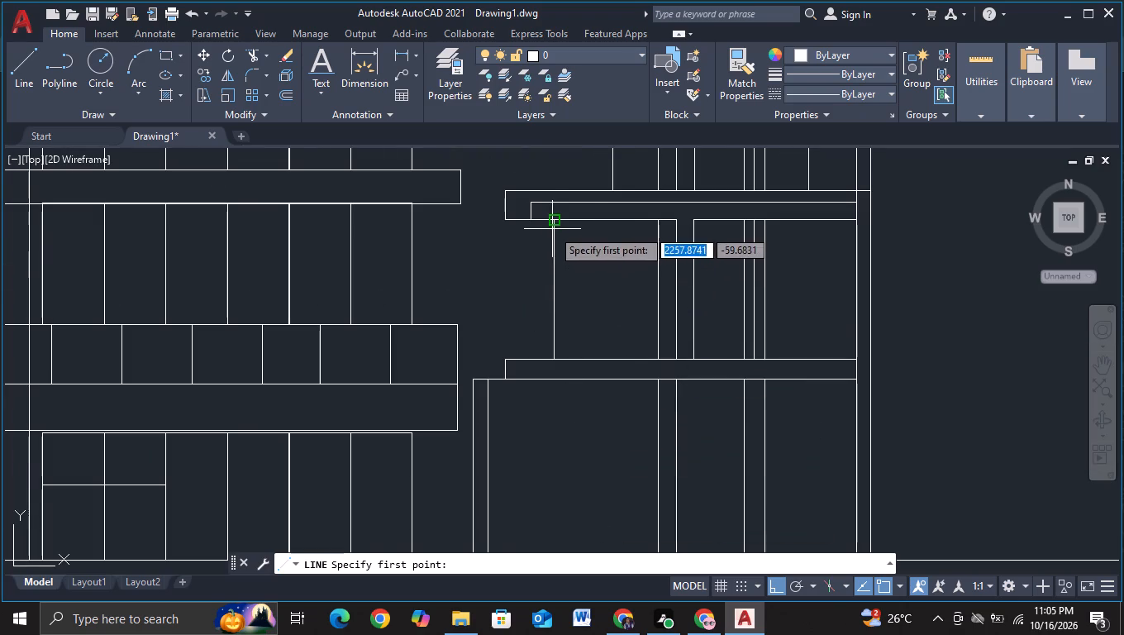
left_click(552, 223)
left_click(539, 223)
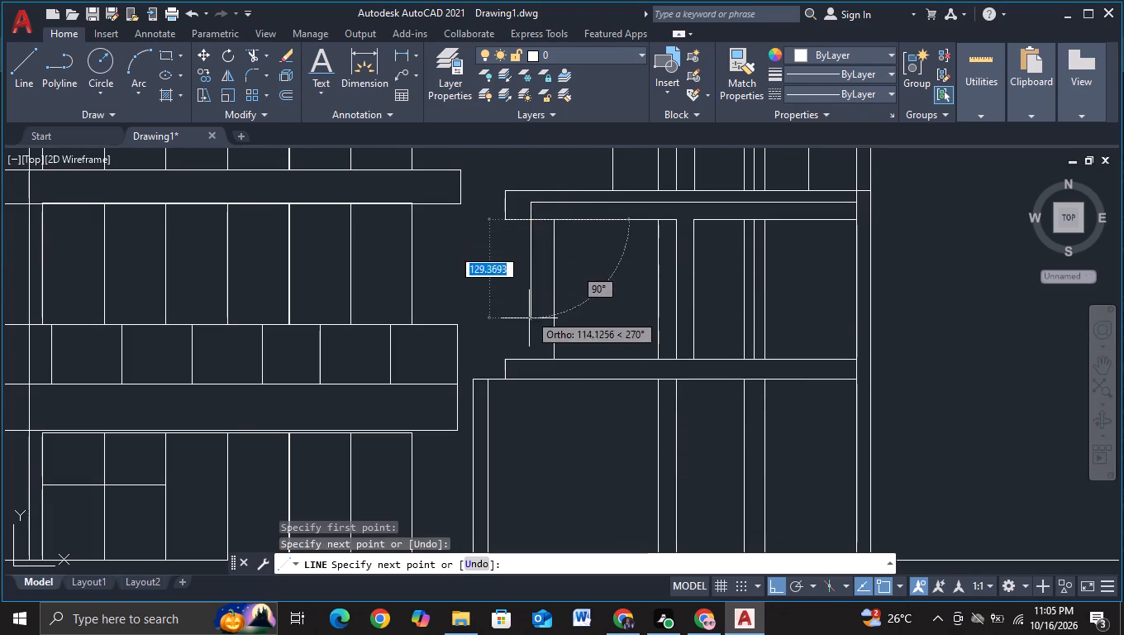
key("Escape")
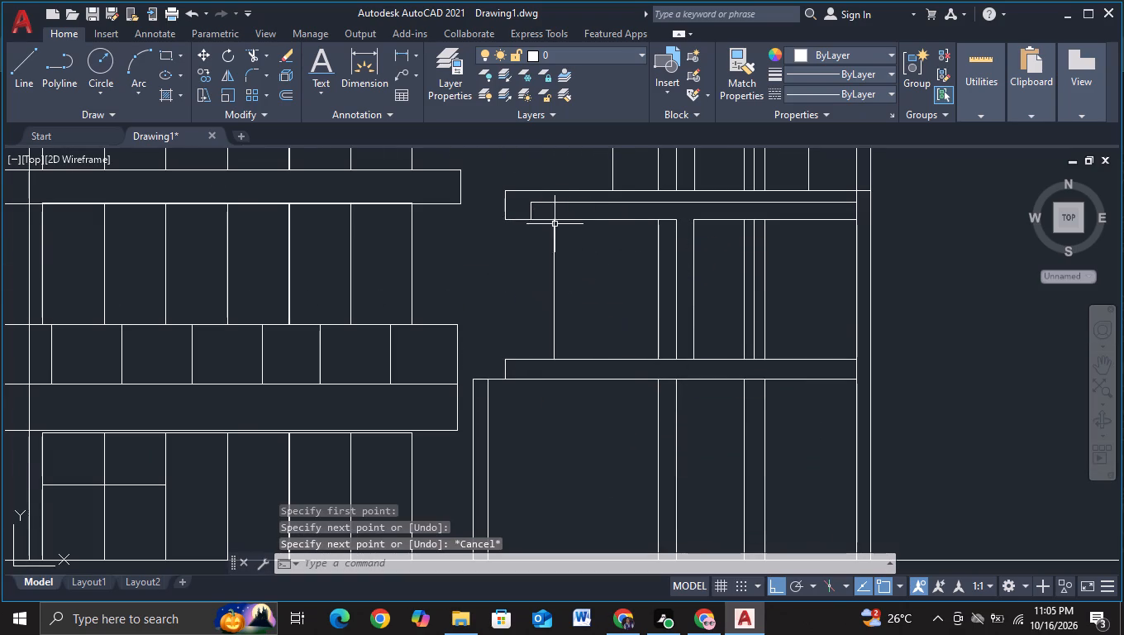
Draw a line about 9 units left along the right block's middle slab underside from the thin vertical line's top, continuing down past the lower slab's top.
left_click_drag(7, 75, 21, 75)
left_click(14, 71)
scroll(569, 233, "up", 1)
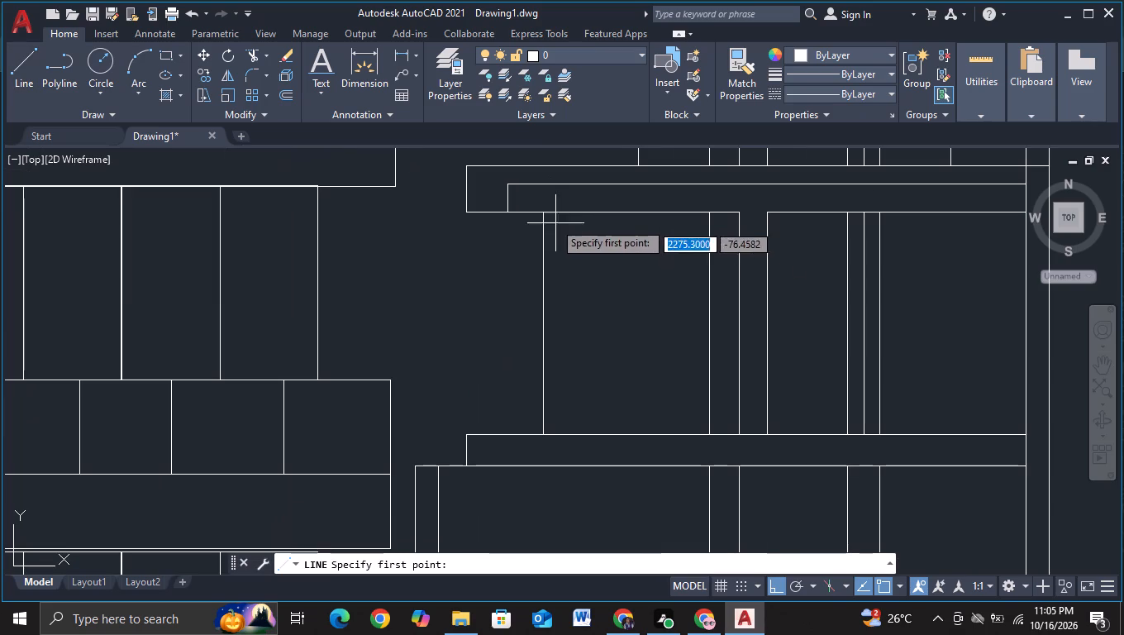
left_click(536, 217)
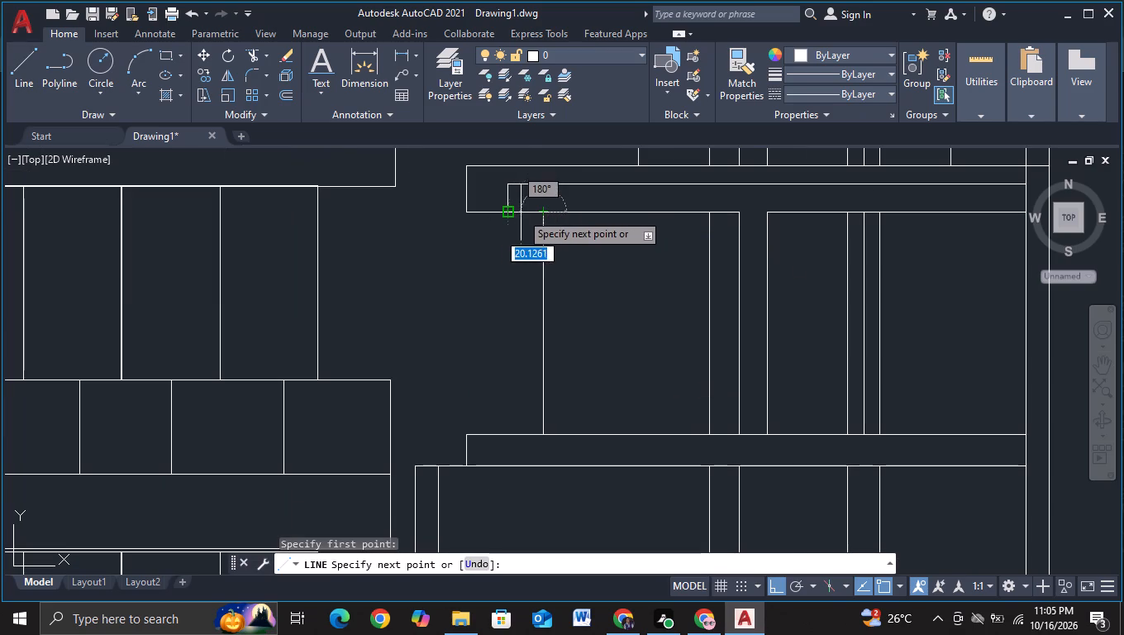
left_click(526, 216)
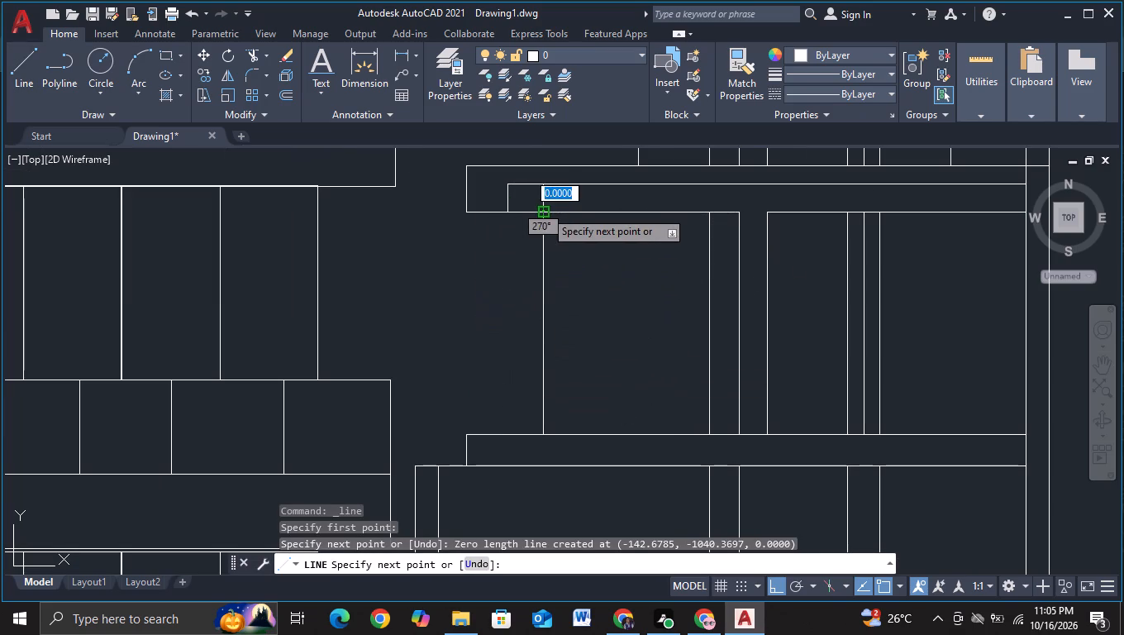
scroll(531, 213, "up", 2)
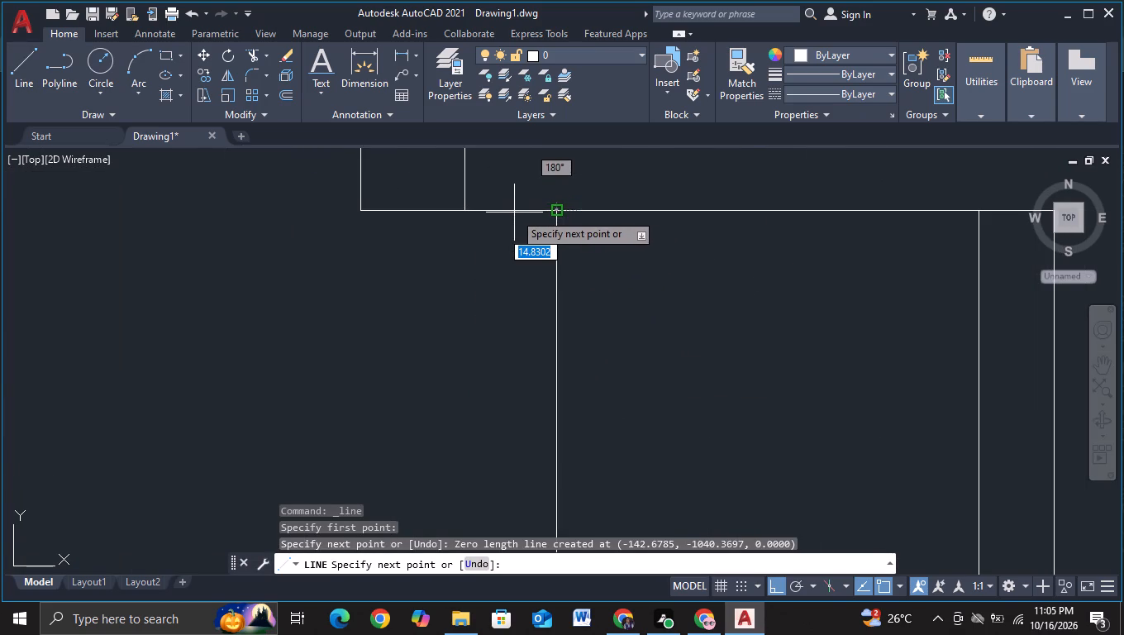
key("F3")
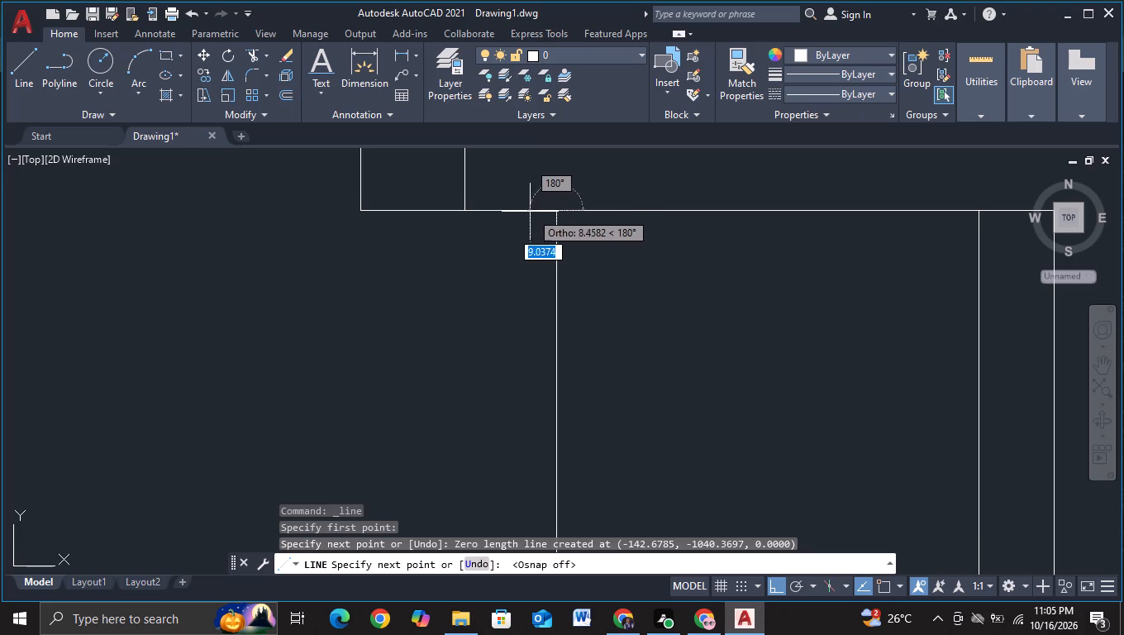
left_click(530, 212)
scroll(531, 342, "down", 2)
middle_click_drag(522, 440, 517, 317)
left_click(524, 412)
key("Escape")
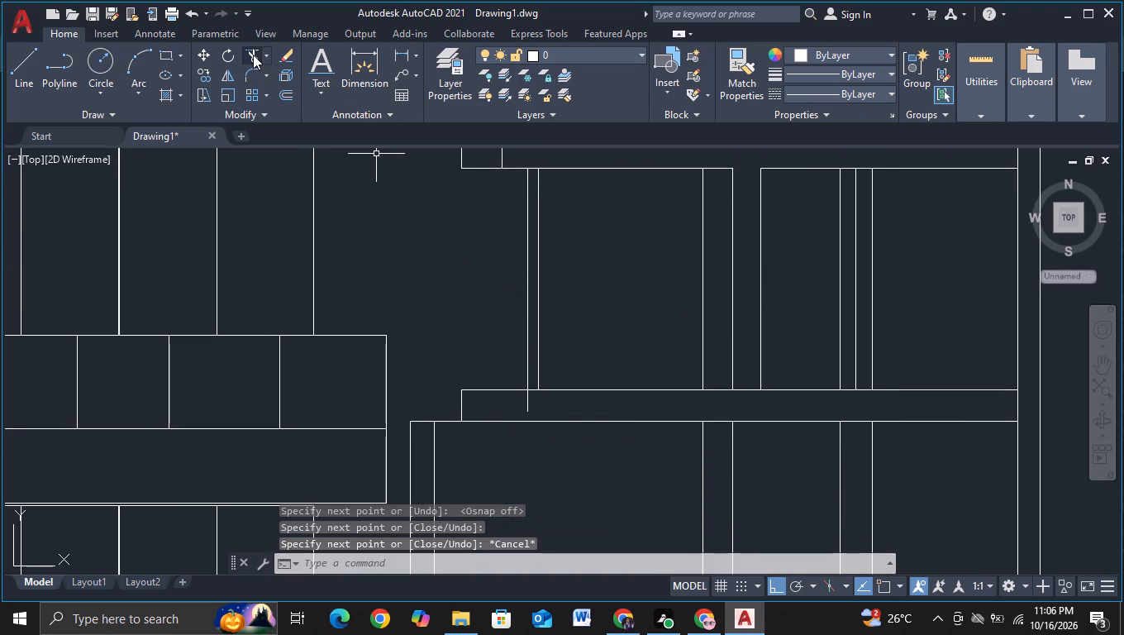
Trim the new vertical line's end that overhangs below the lower slab's top line.
left_click(255, 51)
left_click(526, 402)
scroll(565, 375, "down", 2)
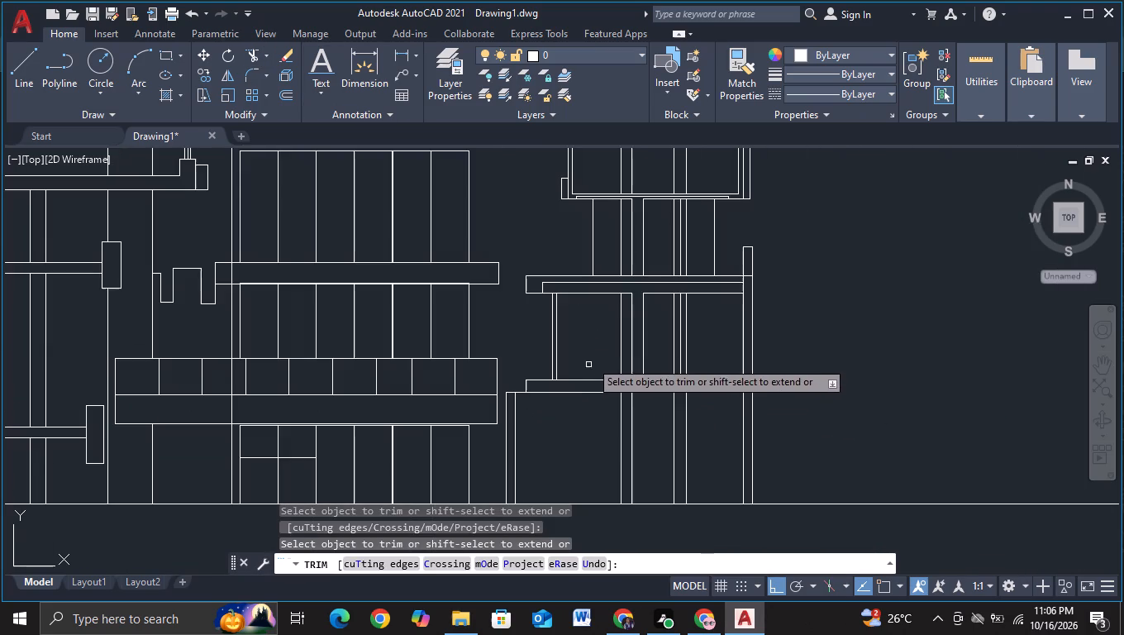
Draw a vertical line just left of the right block's next storey's leftmost line, from the middle slab's top to slightly above the top box's underside.
middle_click_drag(590, 318, 574, 391)
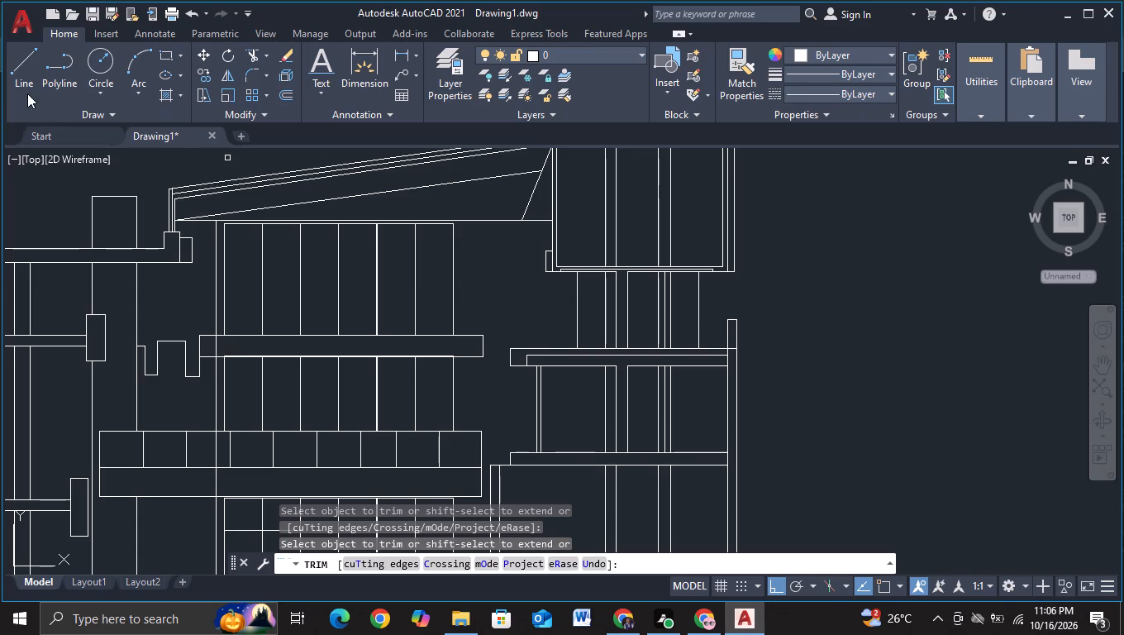
left_click(21, 86)
scroll(514, 301, "up", 2)
scroll(631, 339, "up", 1)
middle_click_drag(631, 339, 487, 324)
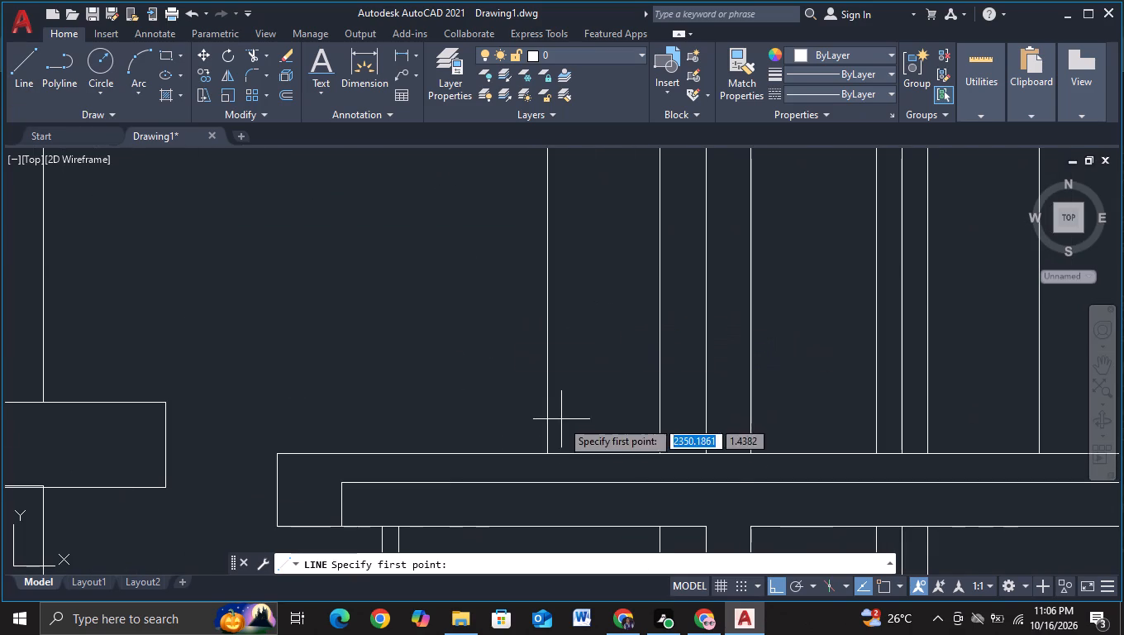
left_click_drag(532, 456, 531, 444)
middle_click_drag(517, 294, 521, 470)
left_click(527, 316)
key("Escape")
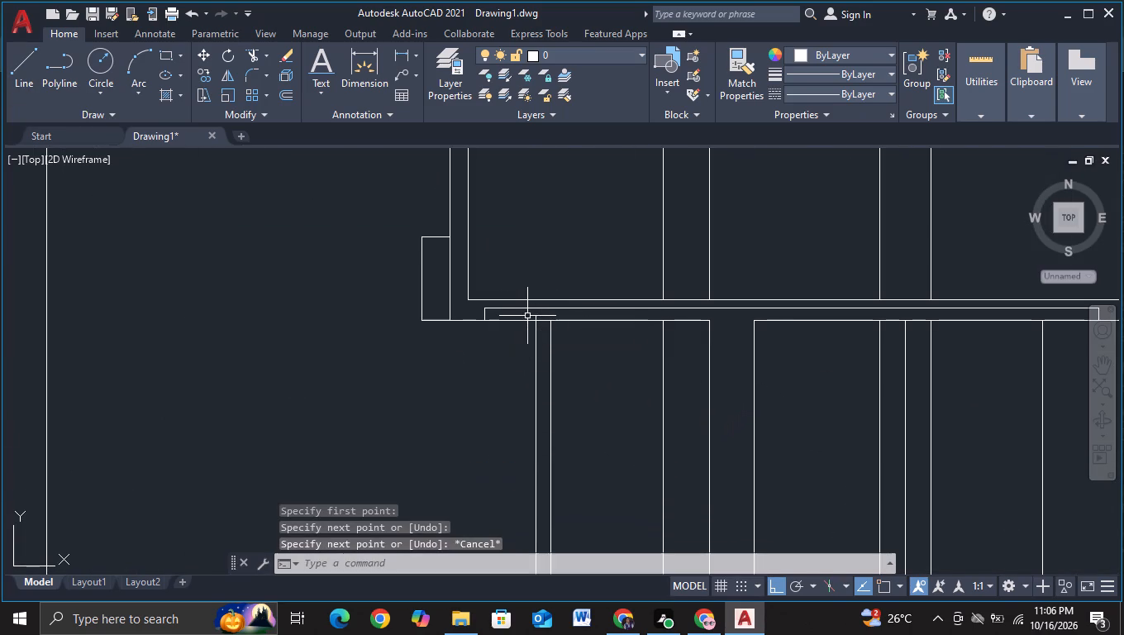
Trim that vertical line's overhanging ends at the top box's underside and the middle slab's top.
left_click(255, 52)
scroll(593, 360, "up", 2)
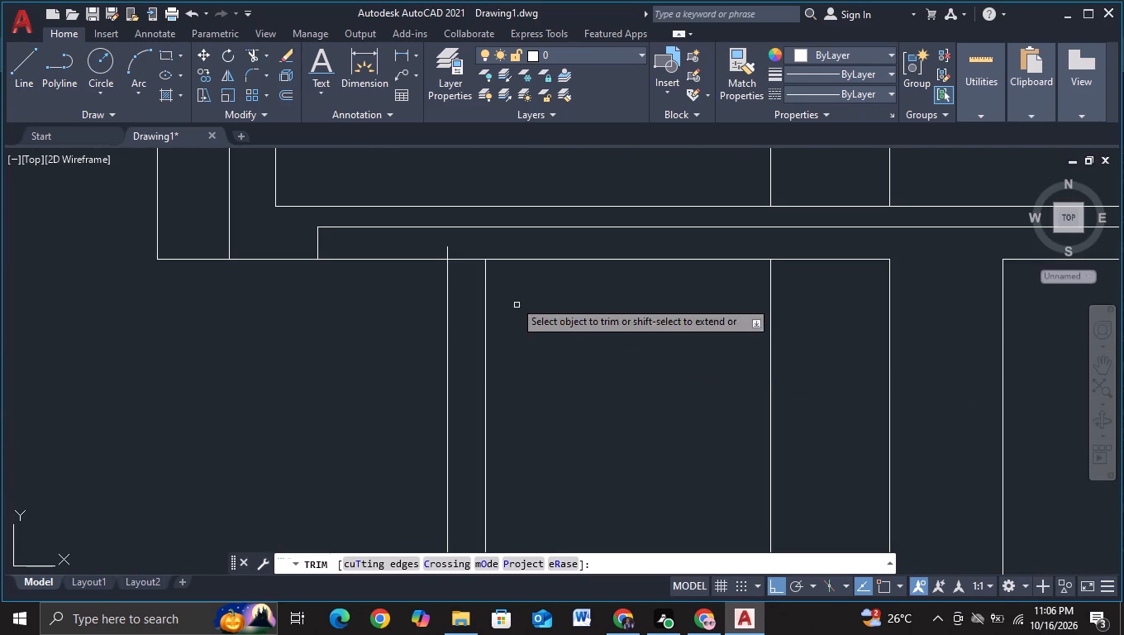
left_click(448, 255)
scroll(604, 337, "down", 2)
middle_click_drag(626, 434, 594, 184)
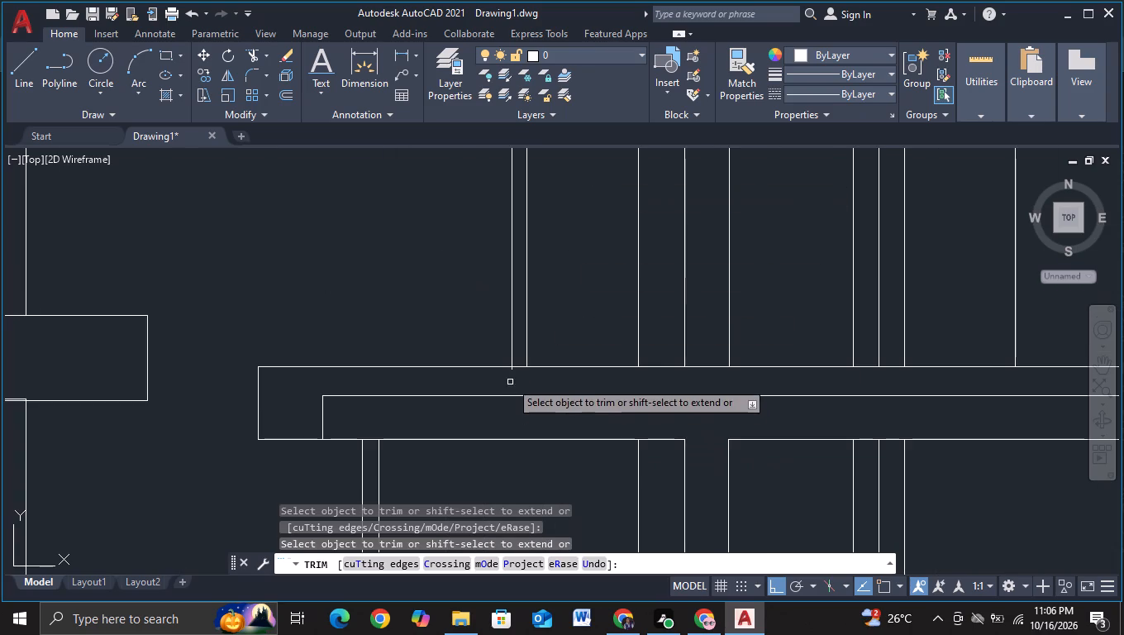
scroll(510, 376, "up", 1)
left_click(512, 366)
scroll(591, 313, "down", 2)
key("Escape")
Look over the whole building section, from the roof down to the ground line.
scroll(706, 349, "down", 2)
middle_click_drag(895, 365, 891, 266)
scroll(891, 267, "down", 1)
middle_click_drag(902, 312, 849, 427)
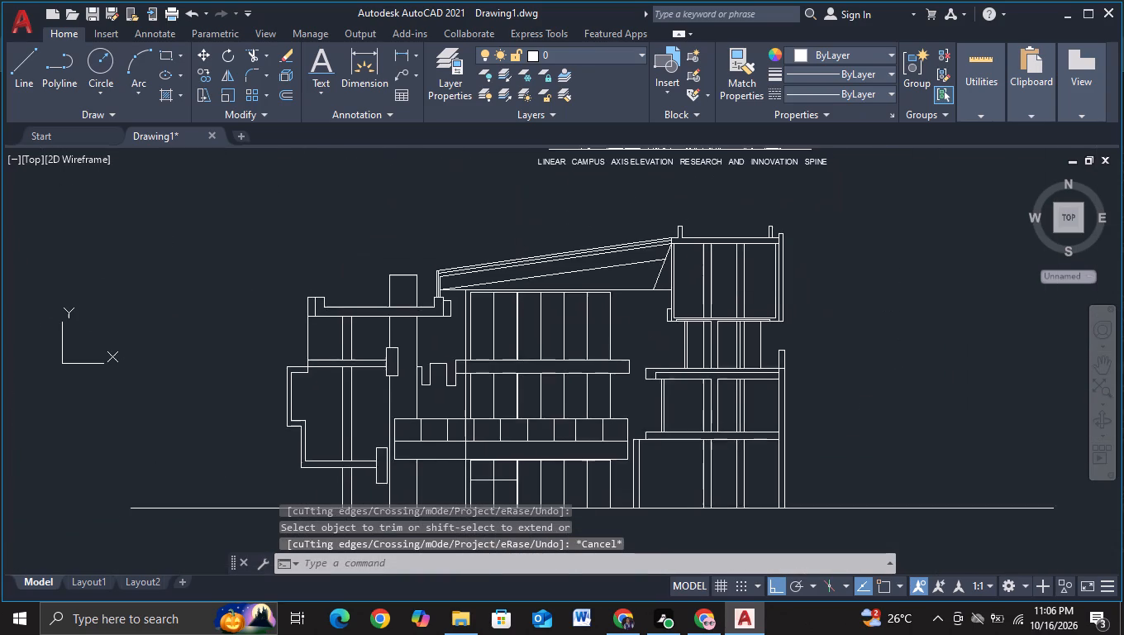
middle_click_drag(849, 427, 846, 370)
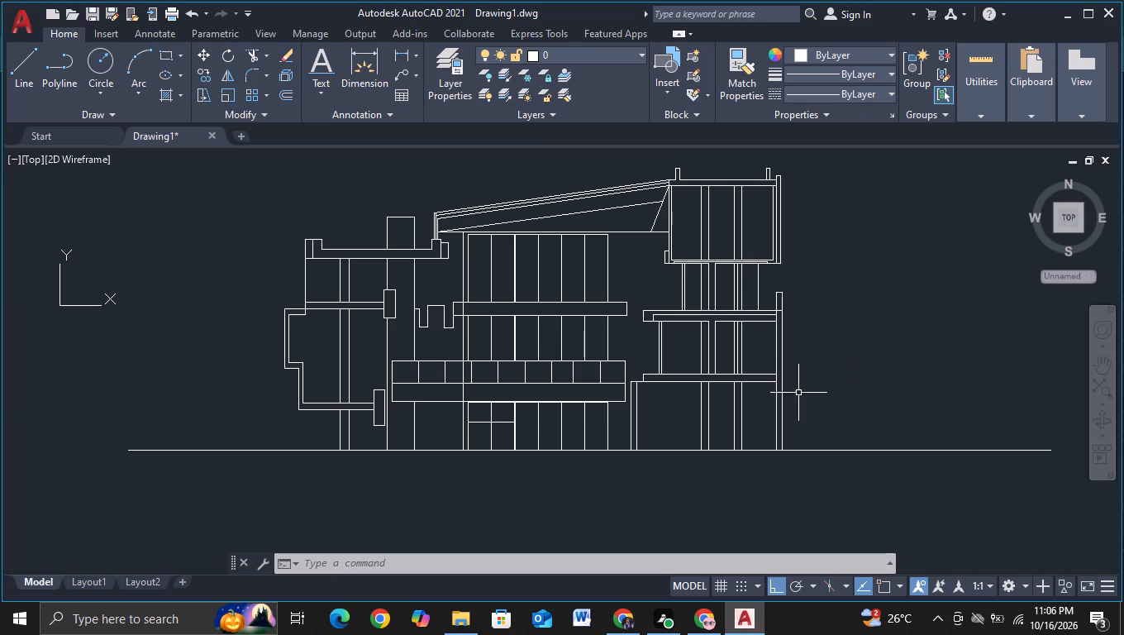
scroll(869, 443, "down", 1)
middle_click_drag(914, 496, 893, 462)
scroll(797, 495, "up", 1)
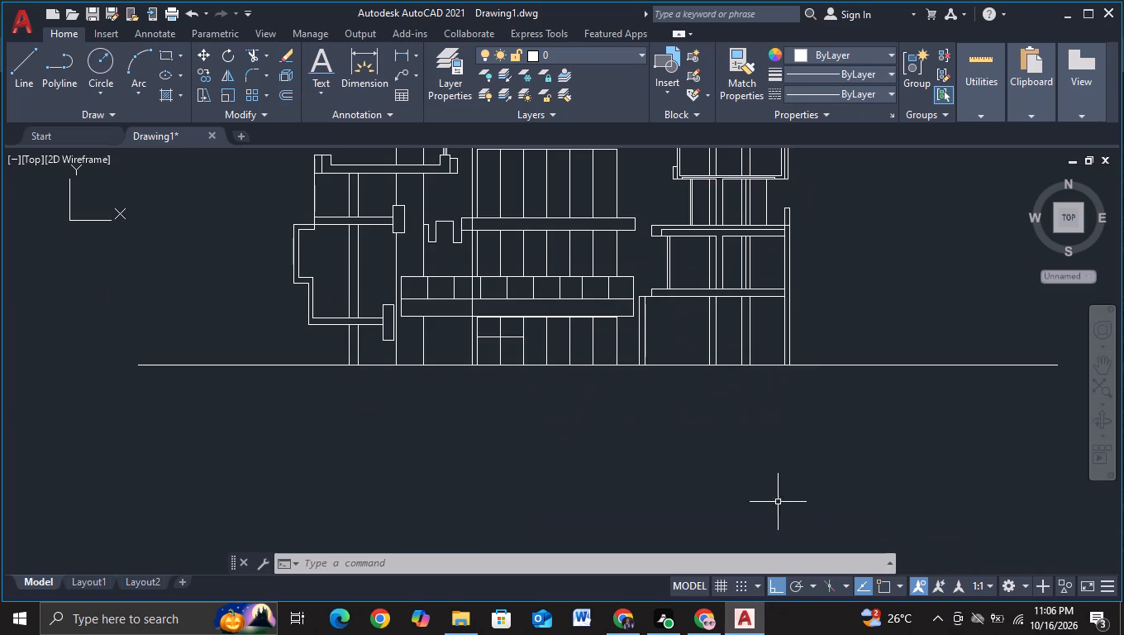
middle_click_drag(643, 508, 730, 496)
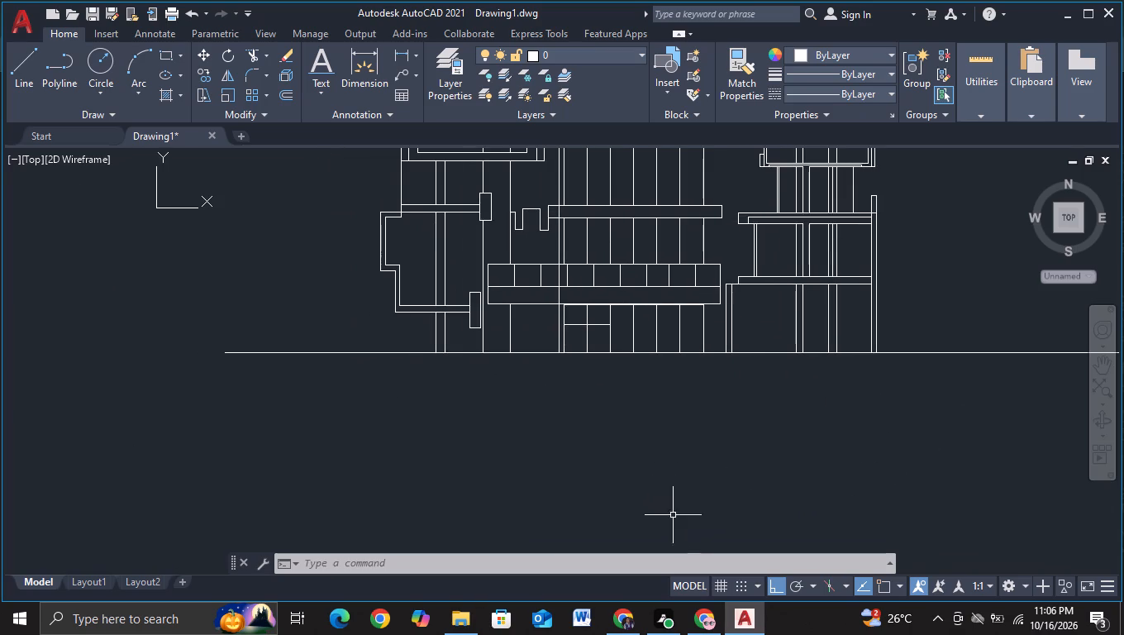
Draw a short horizontal line from the central balcony band's lower-left corner past the adjacent vertical wall line, and trim off its overhang.
middle_click_drag(578, 428, 642, 499)
scroll(613, 481, "up", 2)
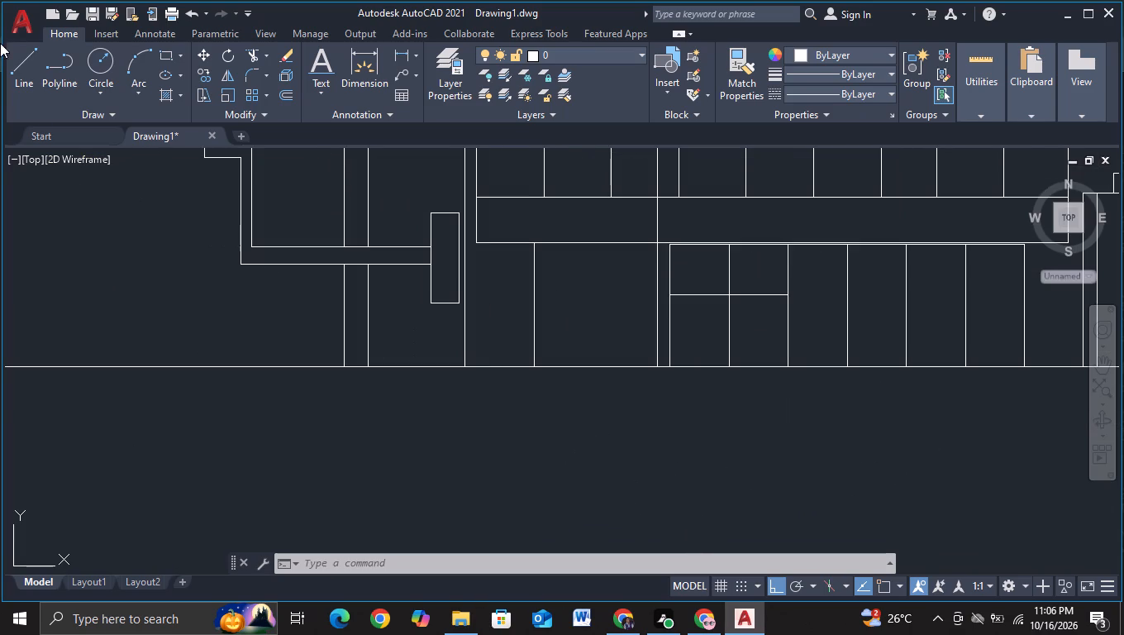
left_click(12, 67)
scroll(538, 260, "up", 1)
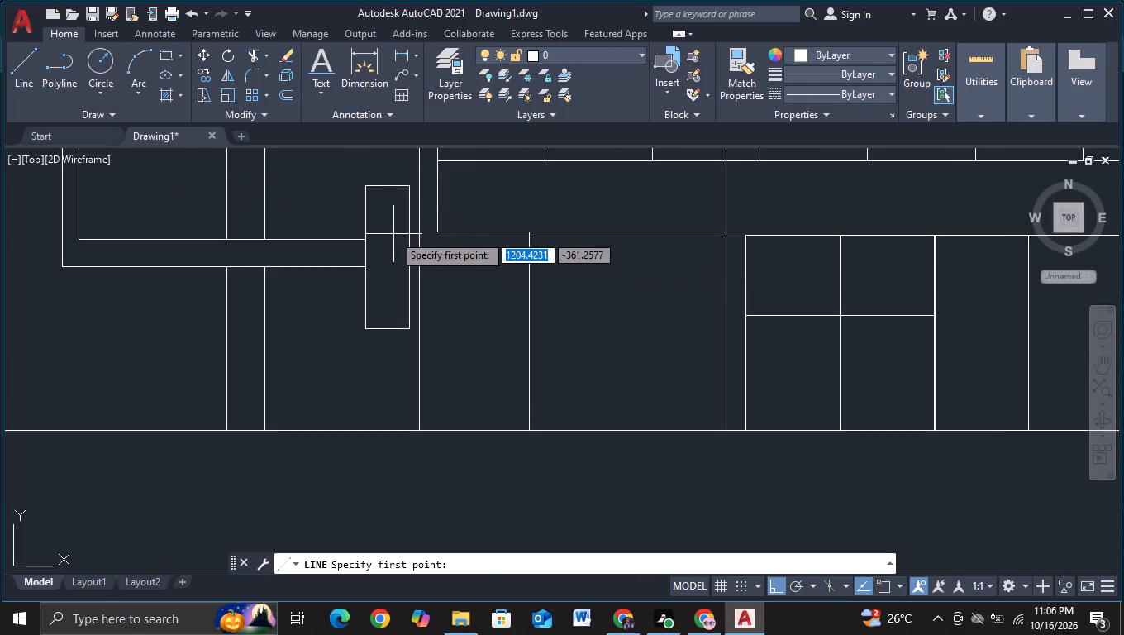
key("F3")
left_click(432, 231)
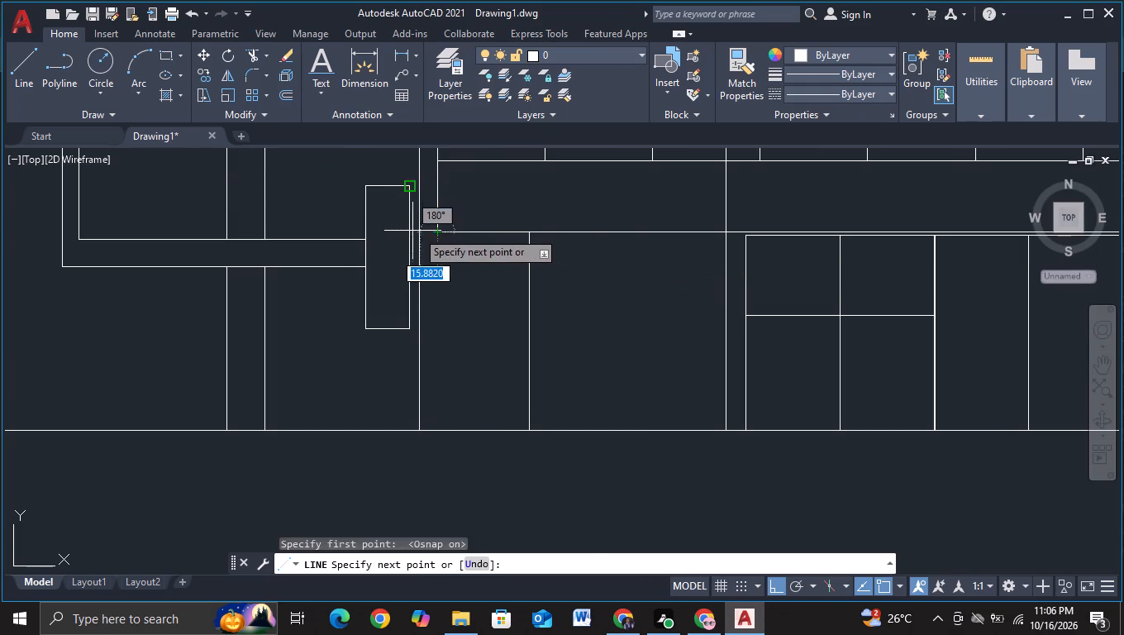
scroll(418, 228, "up", 4)
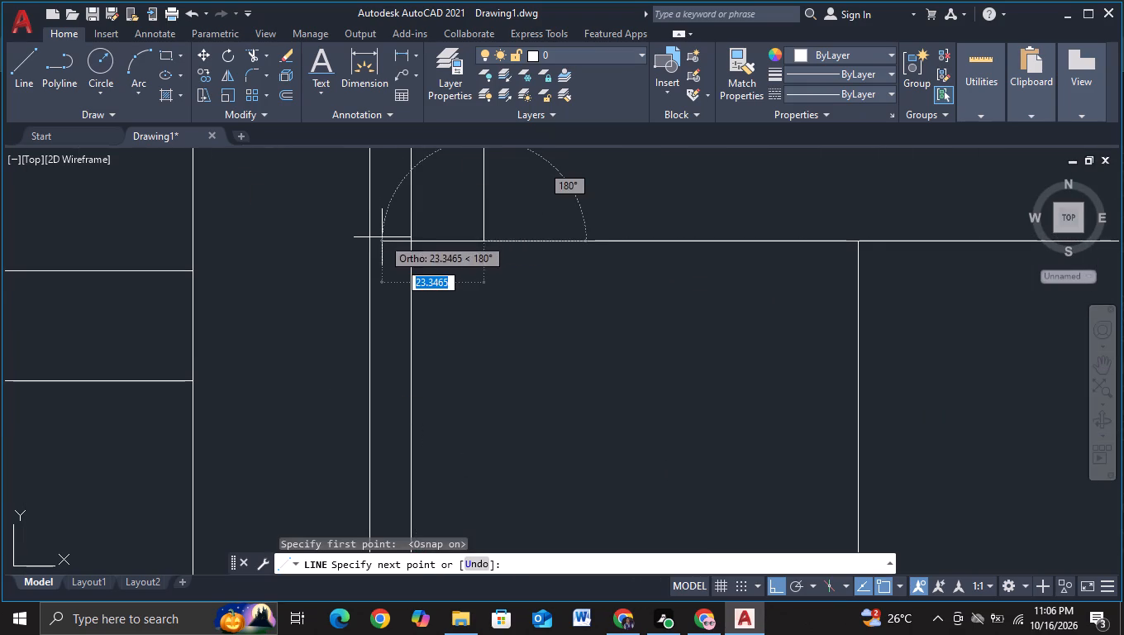
left_click(382, 237)
key("Escape")
left_click(248, 50)
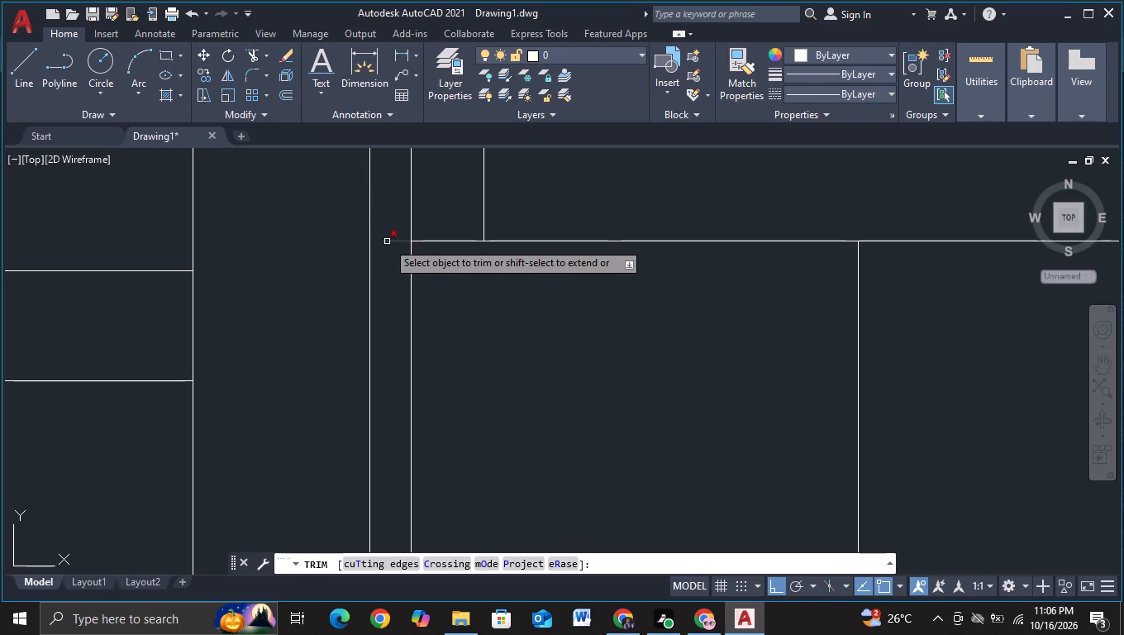
left_click(387, 241)
Draw a short horizontal line from the central balcony band's upper-left corner past the adjacent vertical wall line, and trim off its overhang.
scroll(417, 242, "down", 3)
scroll(545, 310, "down", 2)
middle_click_drag(564, 273, 570, 531)
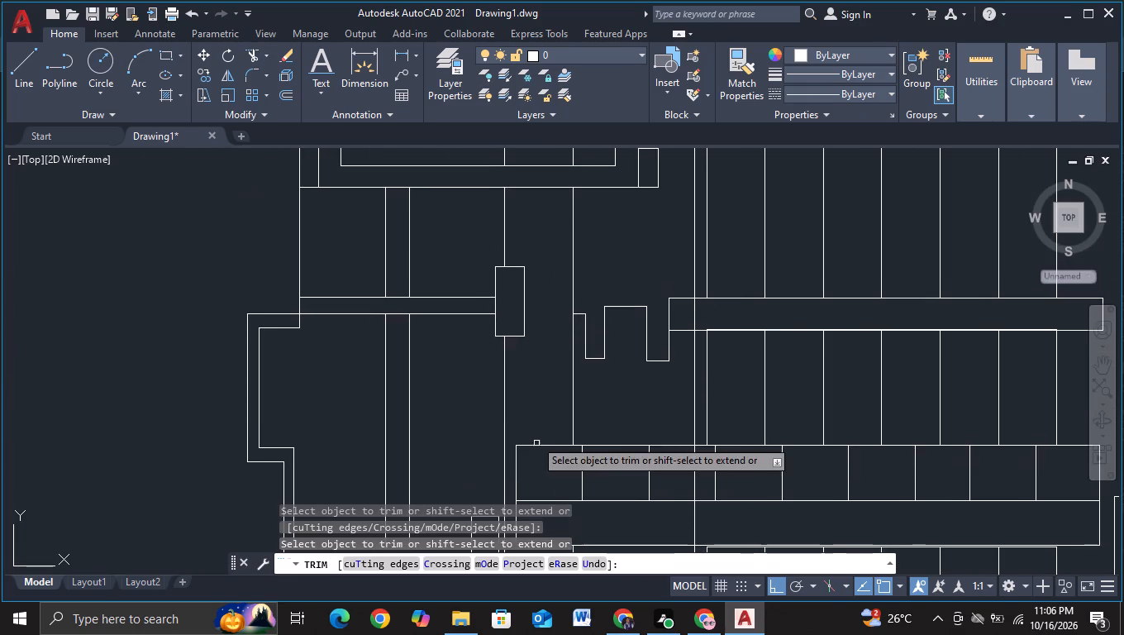
middle_click_drag(532, 431, 514, 327)
left_click(19, 61)
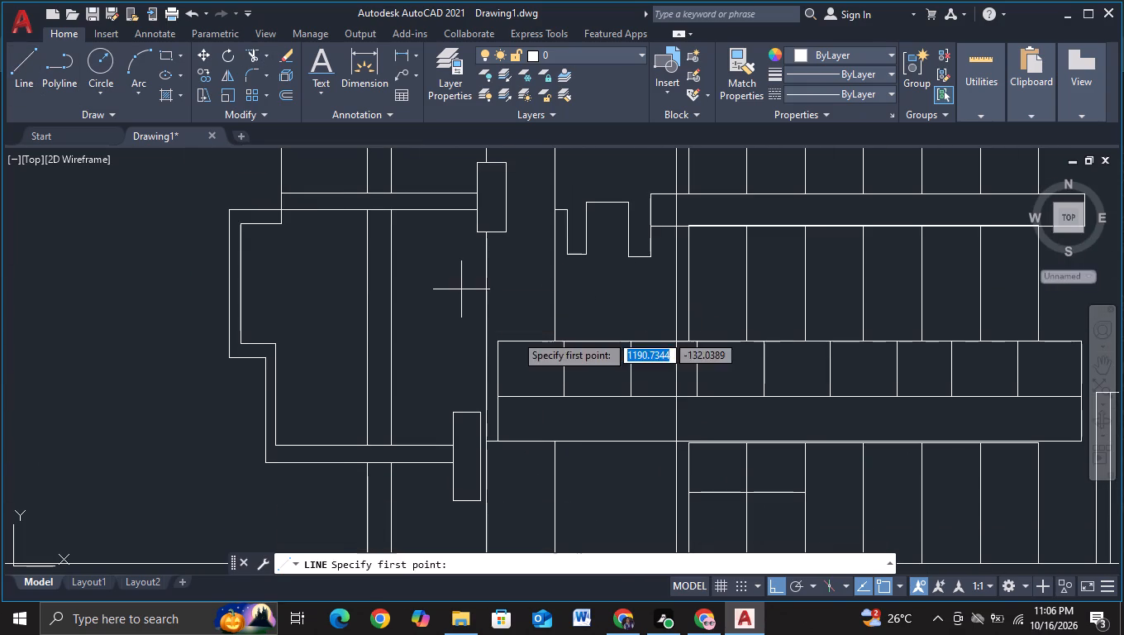
left_click(499, 341)
left_click(448, 337)
key("Escape")
left_click(252, 57)
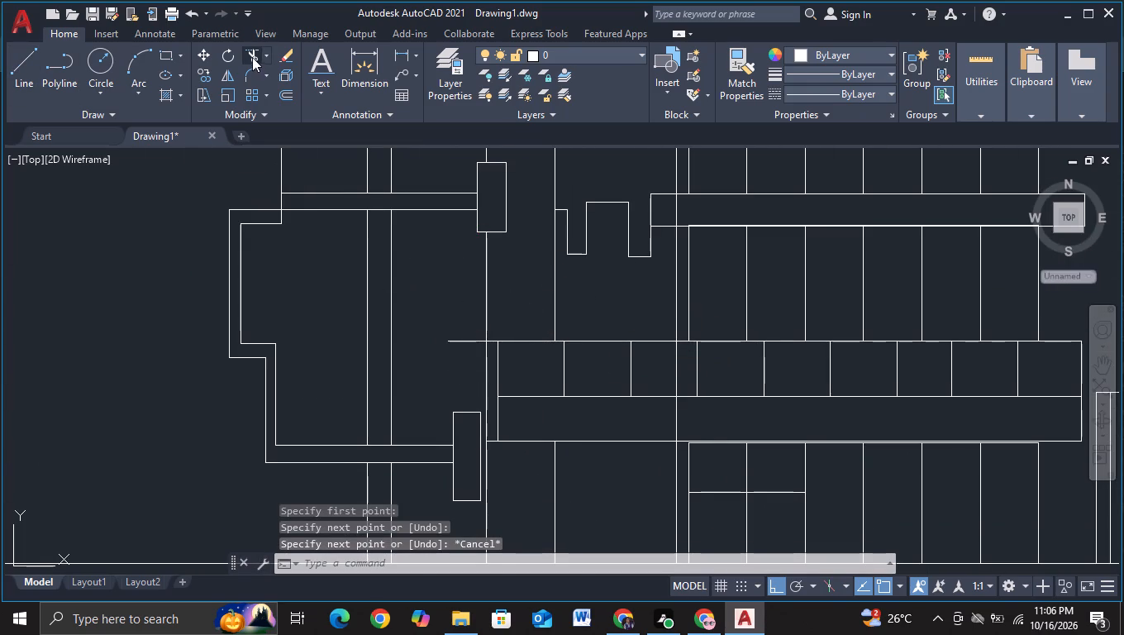
left_click_drag(463, 387, 463, 327)
scroll(464, 322, "down", 3)
middle_click_drag(537, 495, 527, 455)
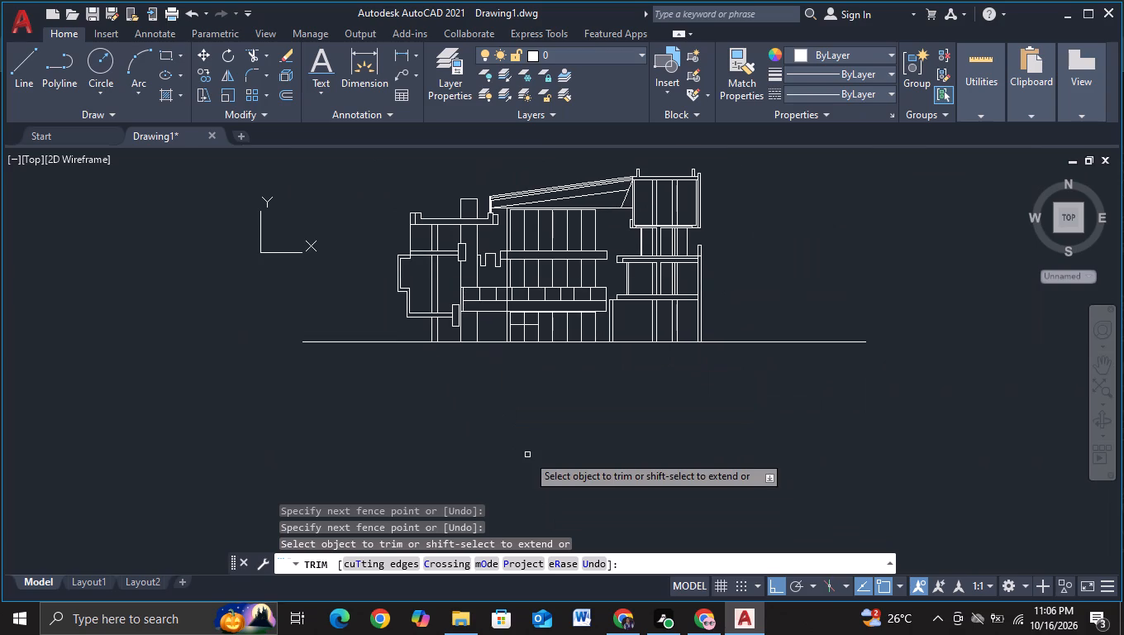
key("Escape")
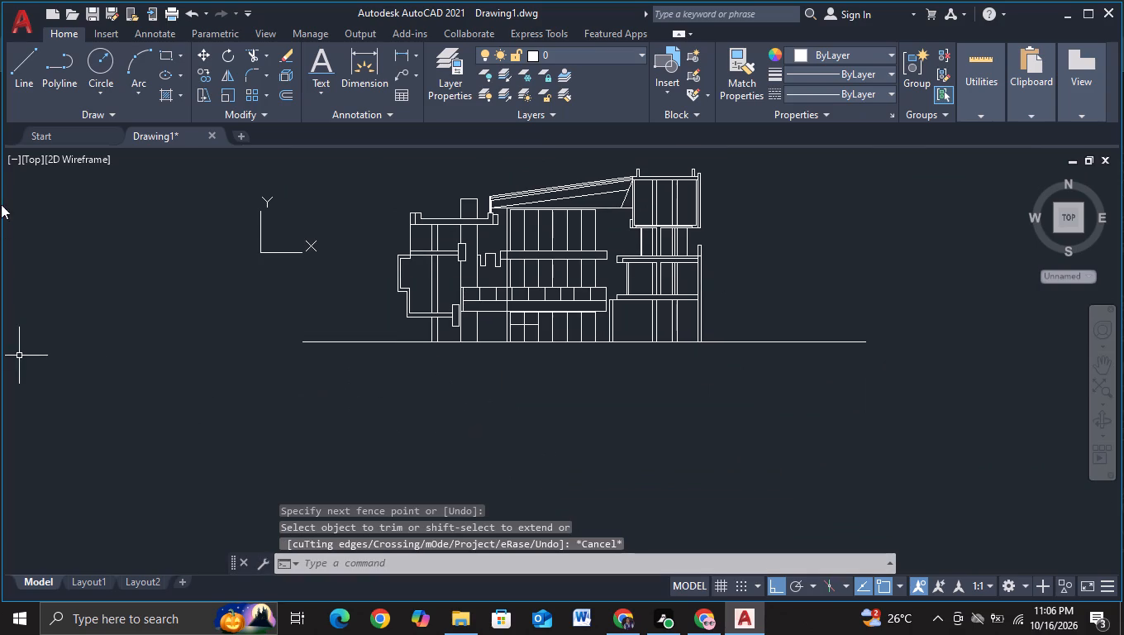
Draw a vertical line just inside the left block's upper outer wall, from below the floor slab to above the roof parapet.
left_click(21, 92)
scroll(474, 280, "up", 2)
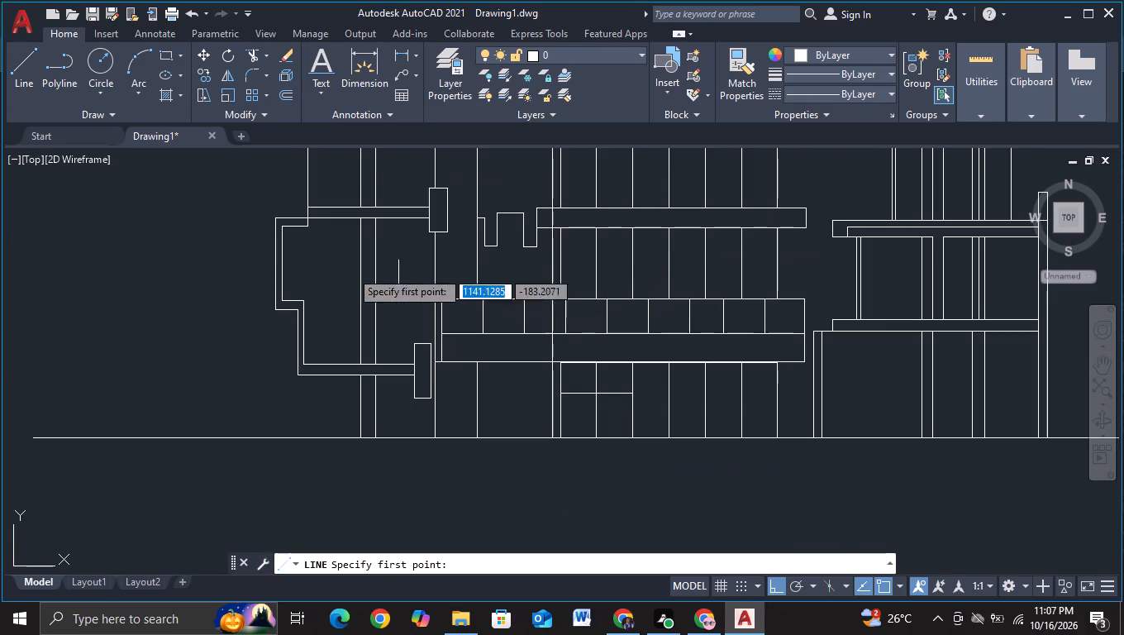
middle_click_drag(340, 255, 352, 405)
scroll(352, 408, "up", 1)
middle_click_drag(323, 375, 332, 427)
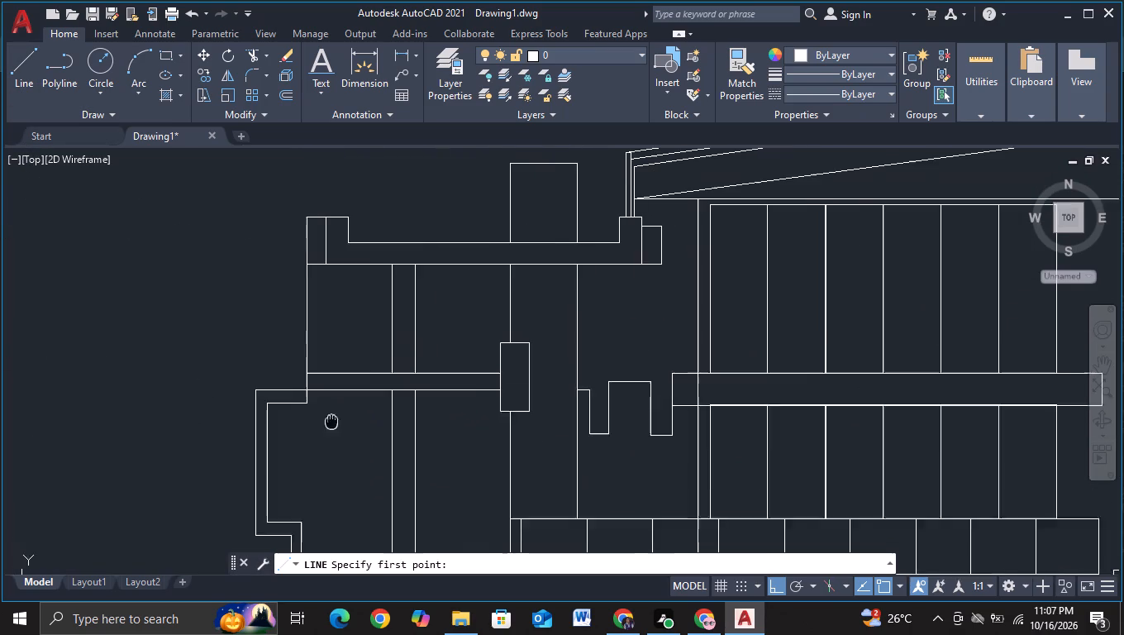
left_click(319, 408)
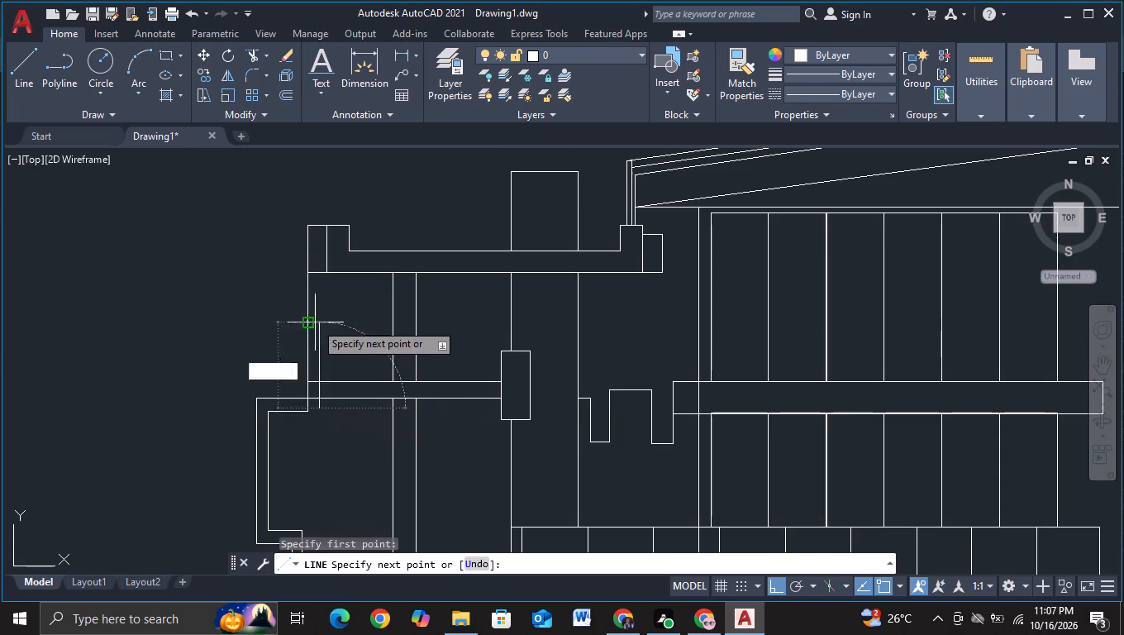
left_click(319, 210)
key("Escape")
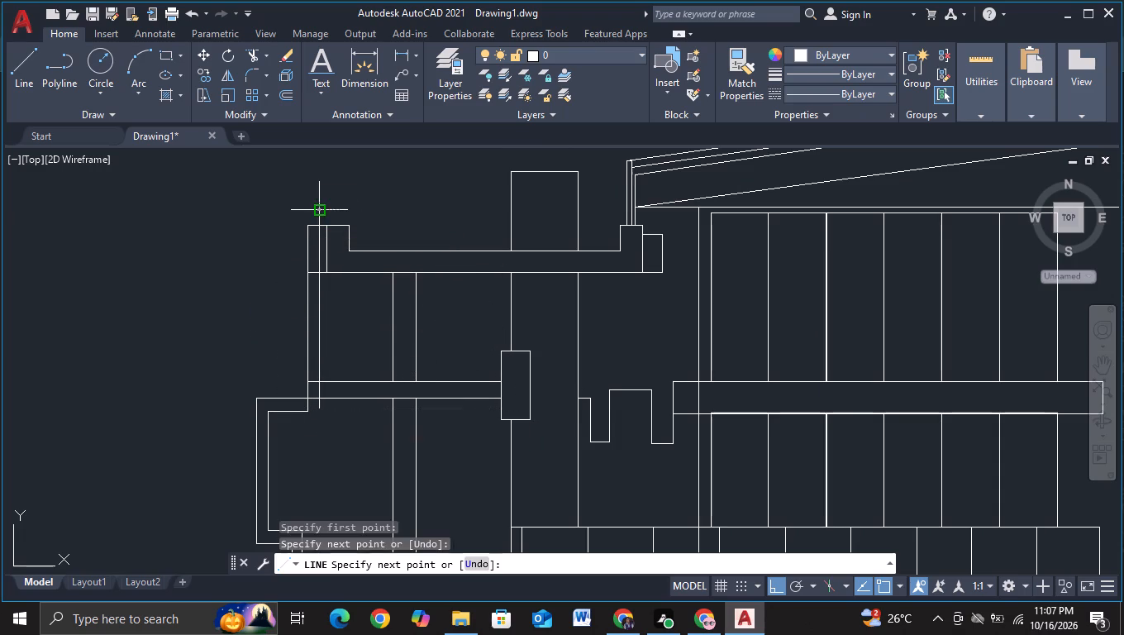
Trim the new wall line above the parapet and below the floor slab's top, and remove the slab's top line between the two wall lines.
left_click(251, 51)
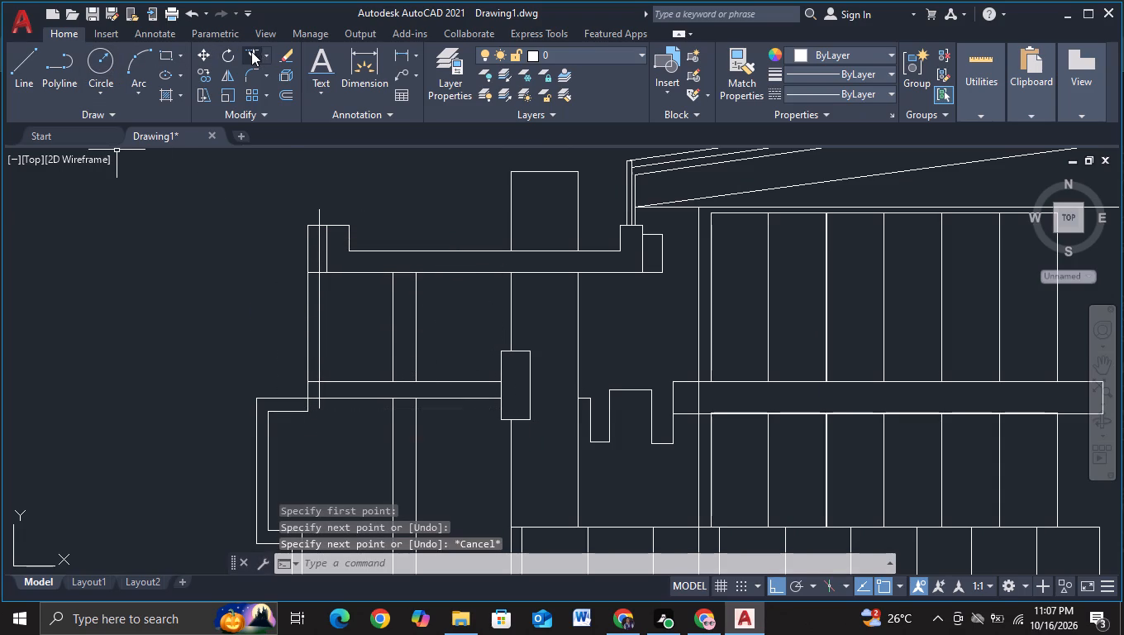
left_click(317, 214)
left_click(320, 403)
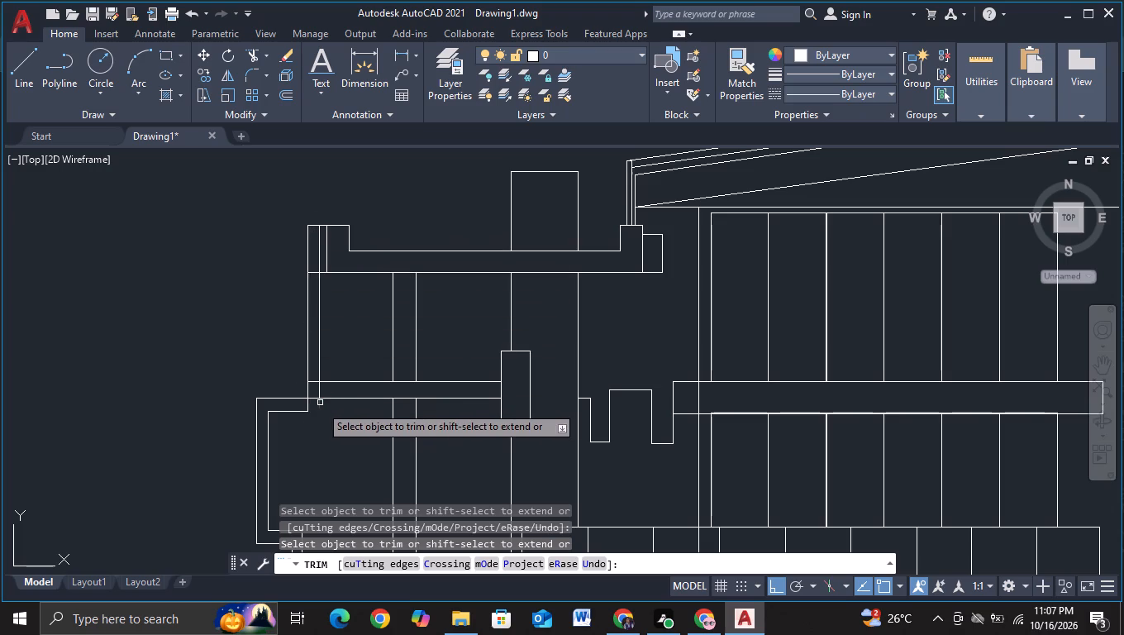
left_click(312, 384)
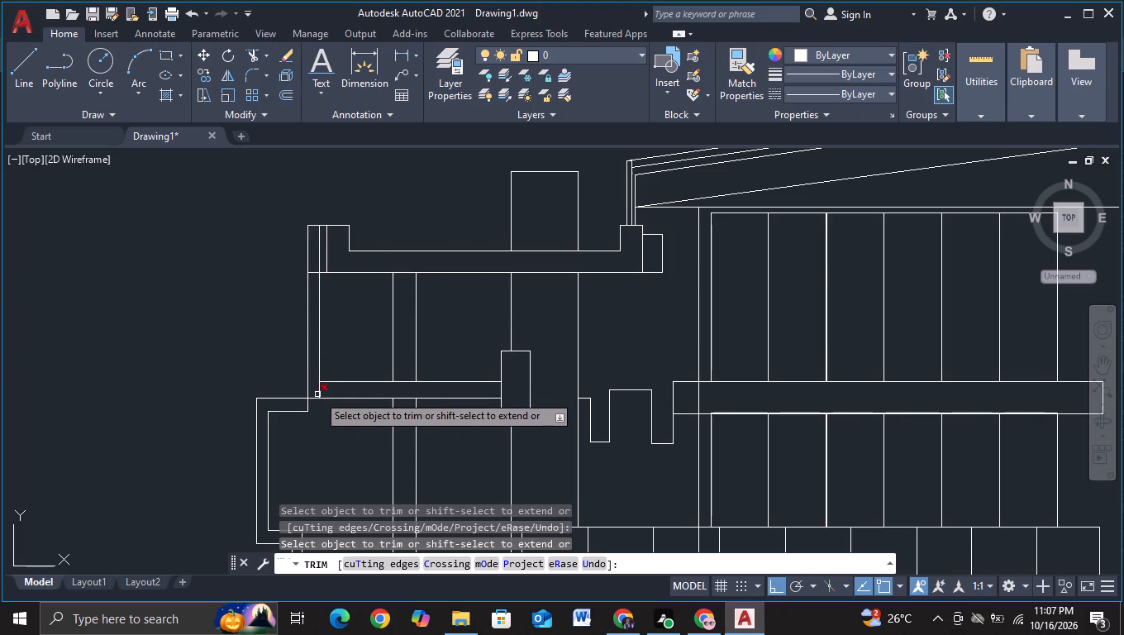
left_click(320, 392)
scroll(339, 453, "down", 1)
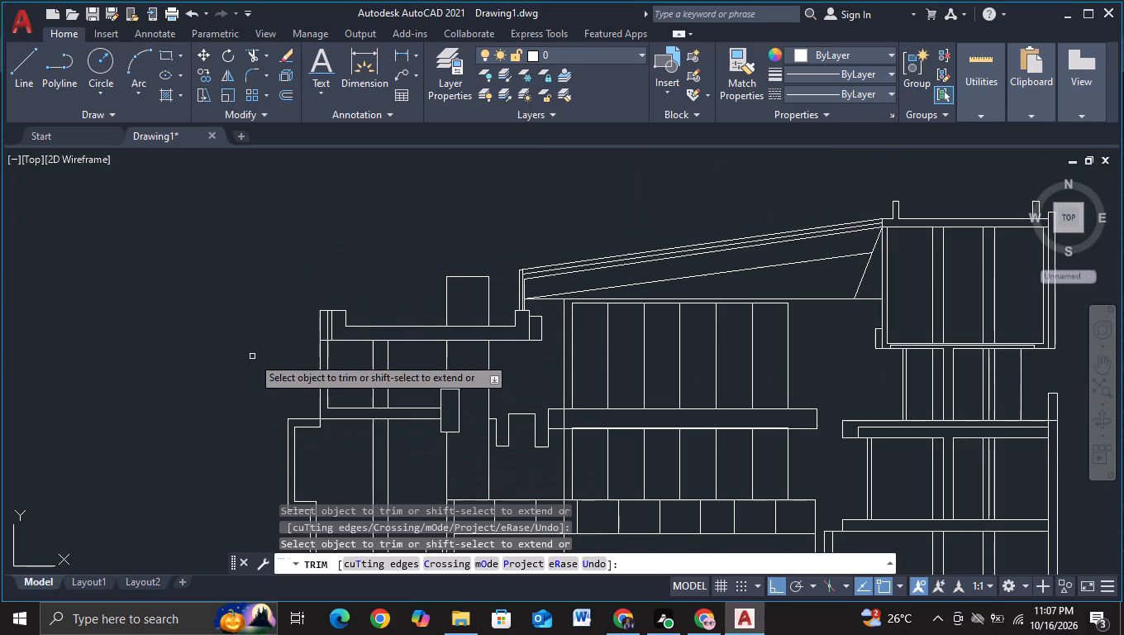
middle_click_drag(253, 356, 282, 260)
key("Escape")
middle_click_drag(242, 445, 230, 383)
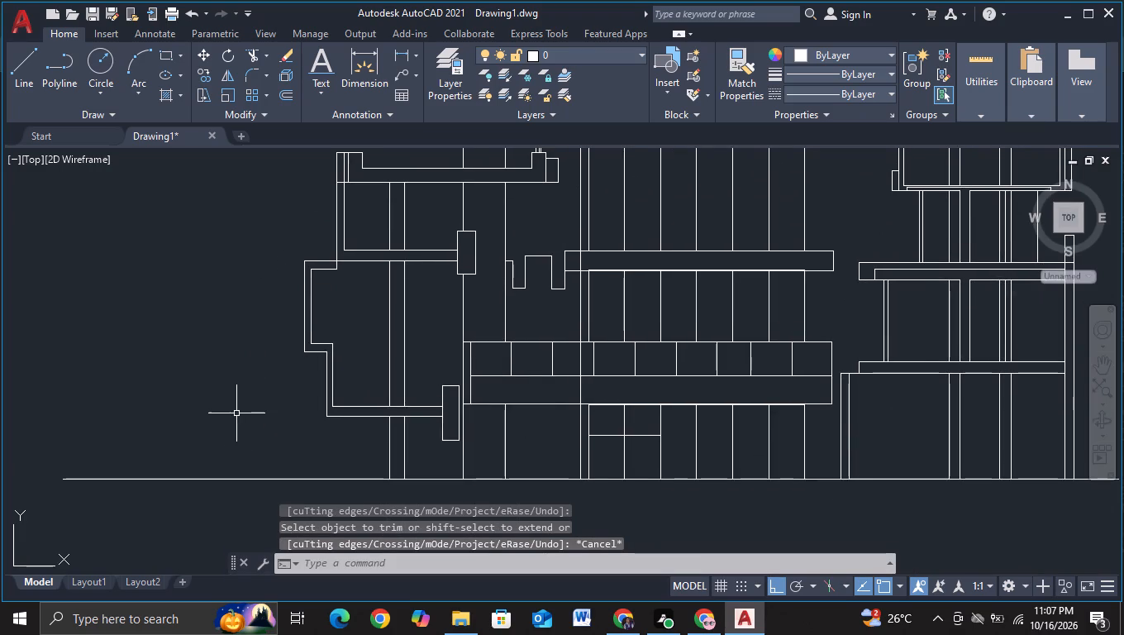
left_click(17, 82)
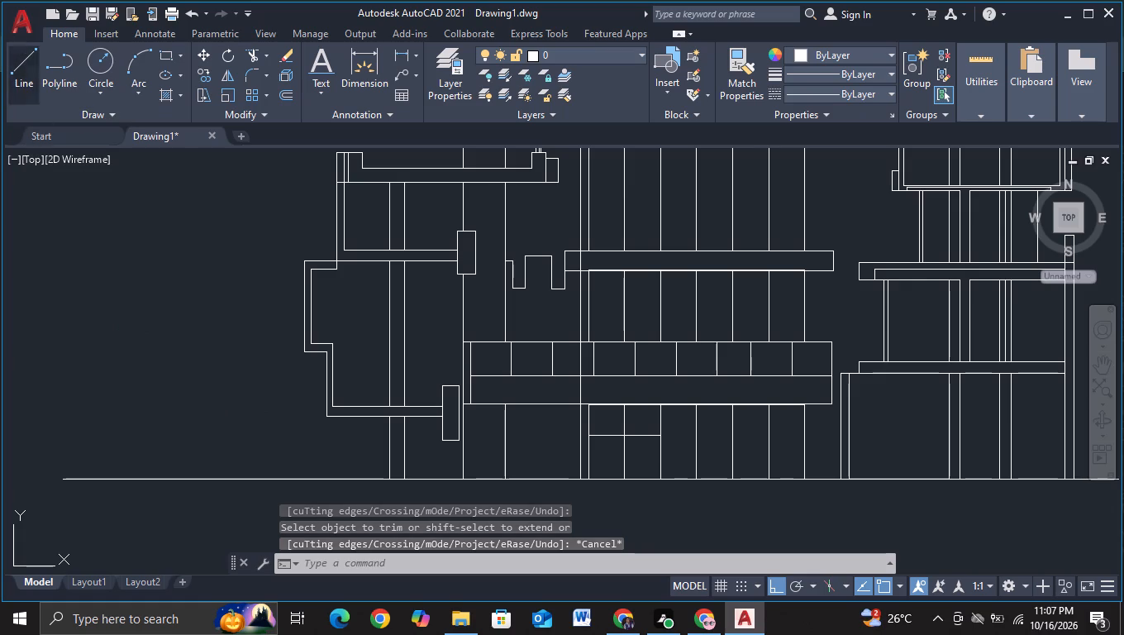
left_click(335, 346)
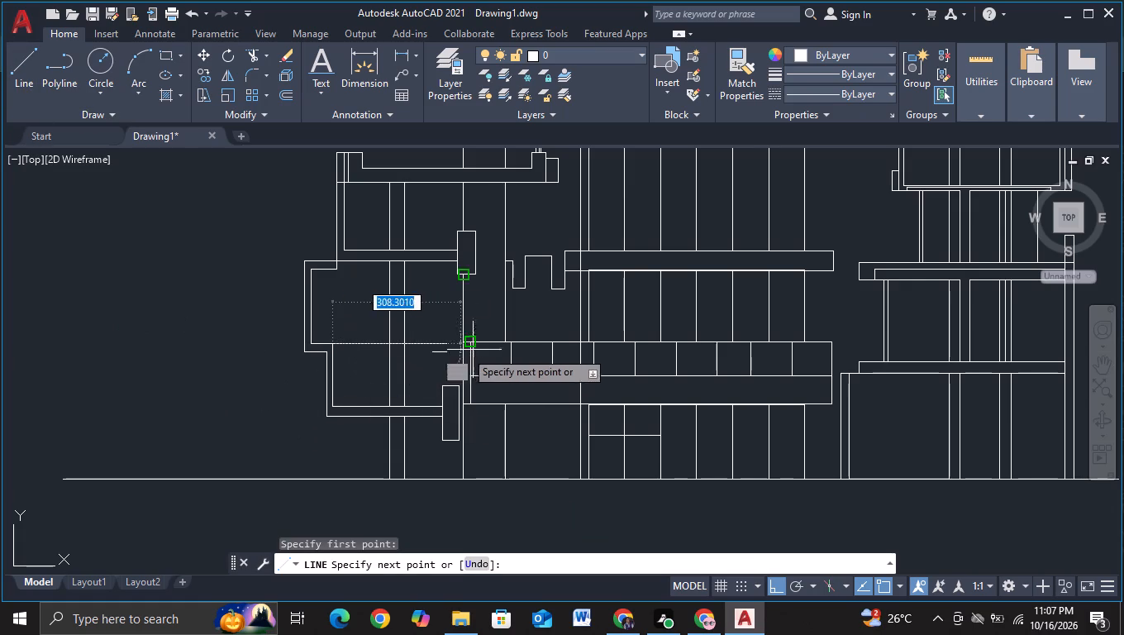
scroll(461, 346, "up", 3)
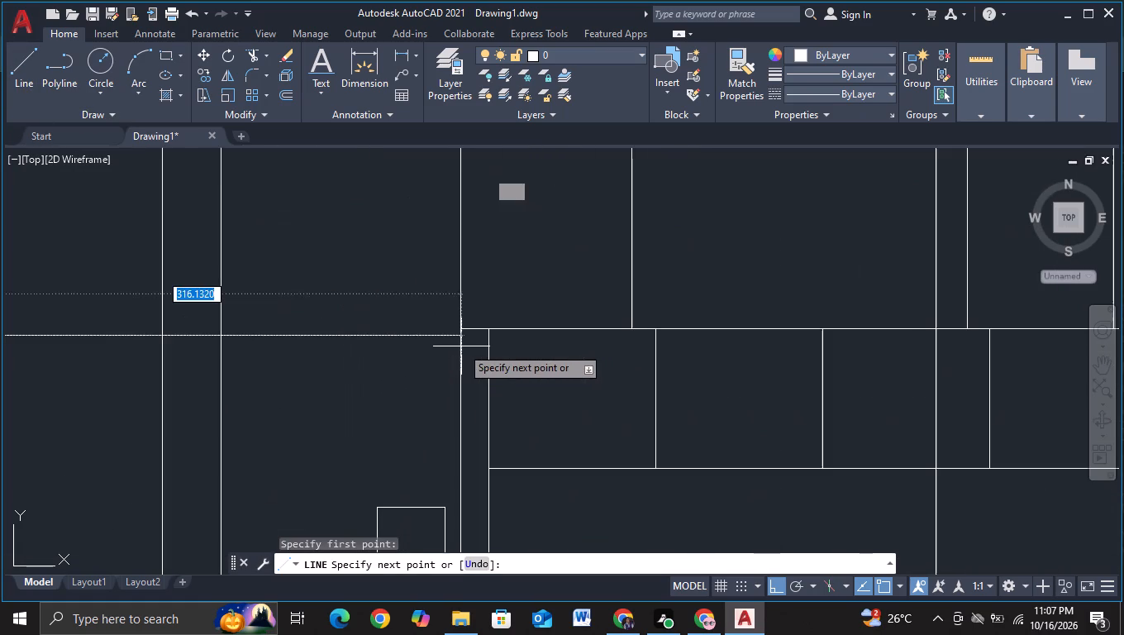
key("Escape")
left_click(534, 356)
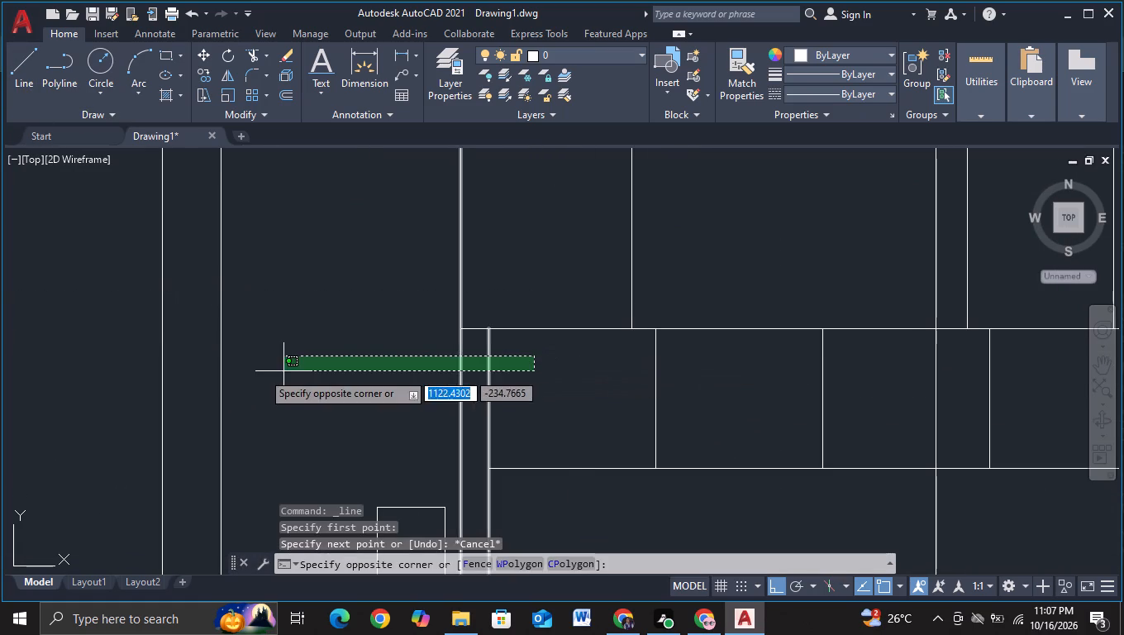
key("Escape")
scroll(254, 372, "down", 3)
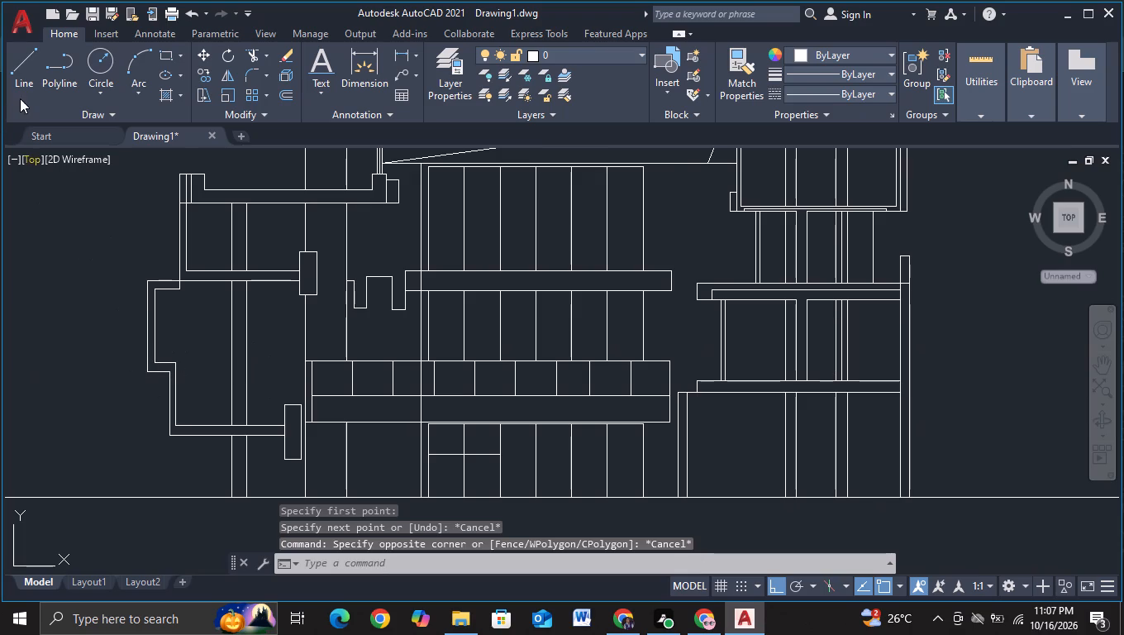
Draw a horizontal line from the left block's lower stepped inner corner to the wall line beside the central balcony band, trimming off its overhang.
left_click(20, 98)
left_click(172, 361)
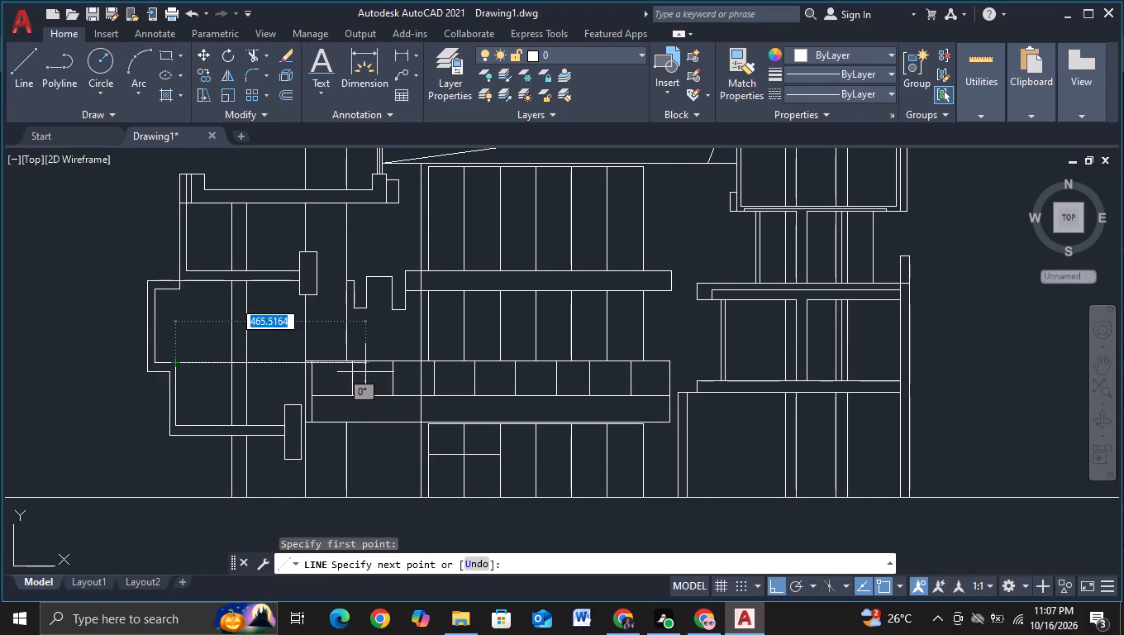
scroll(365, 372, "up", 3)
left_click(366, 376)
key("Escape")
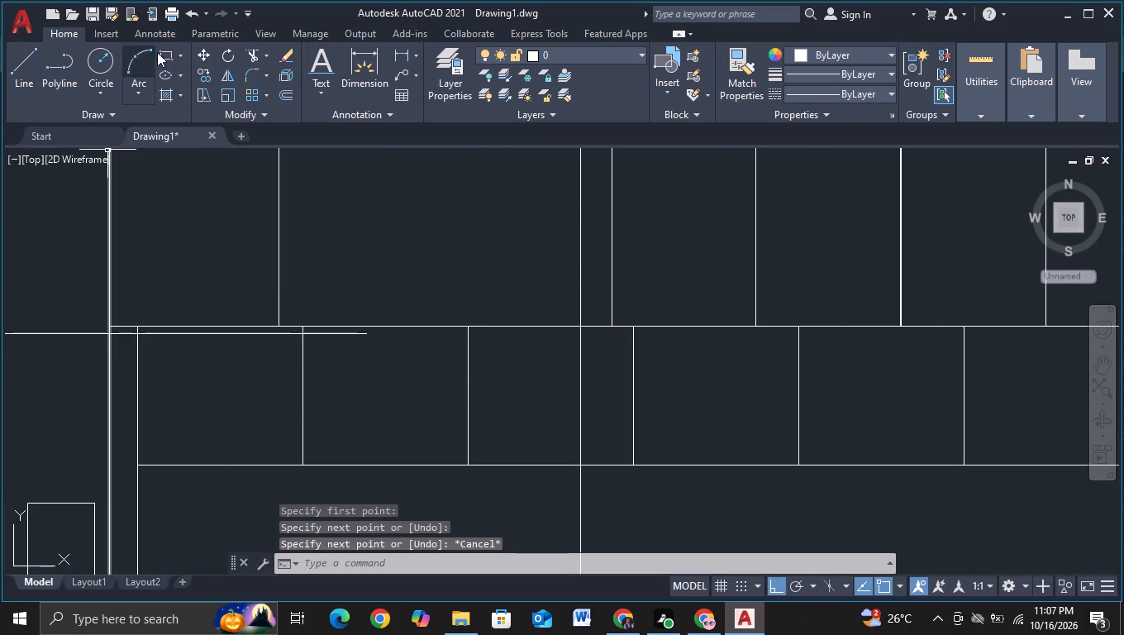
left_click(249, 54)
left_click(126, 337)
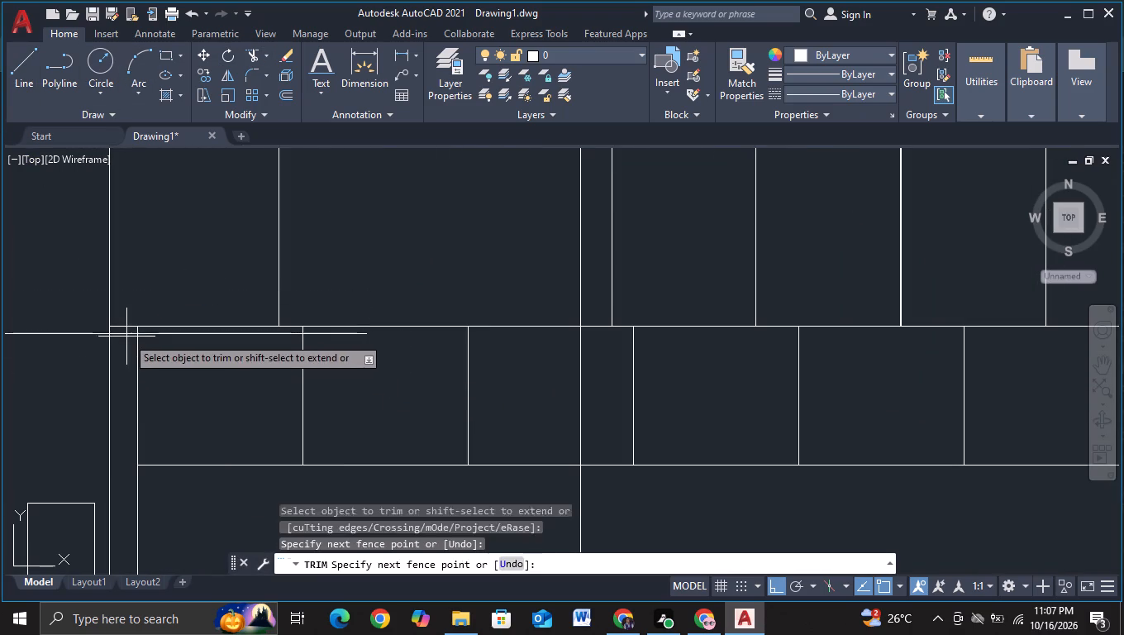
left_click(129, 333)
left_click(179, 335)
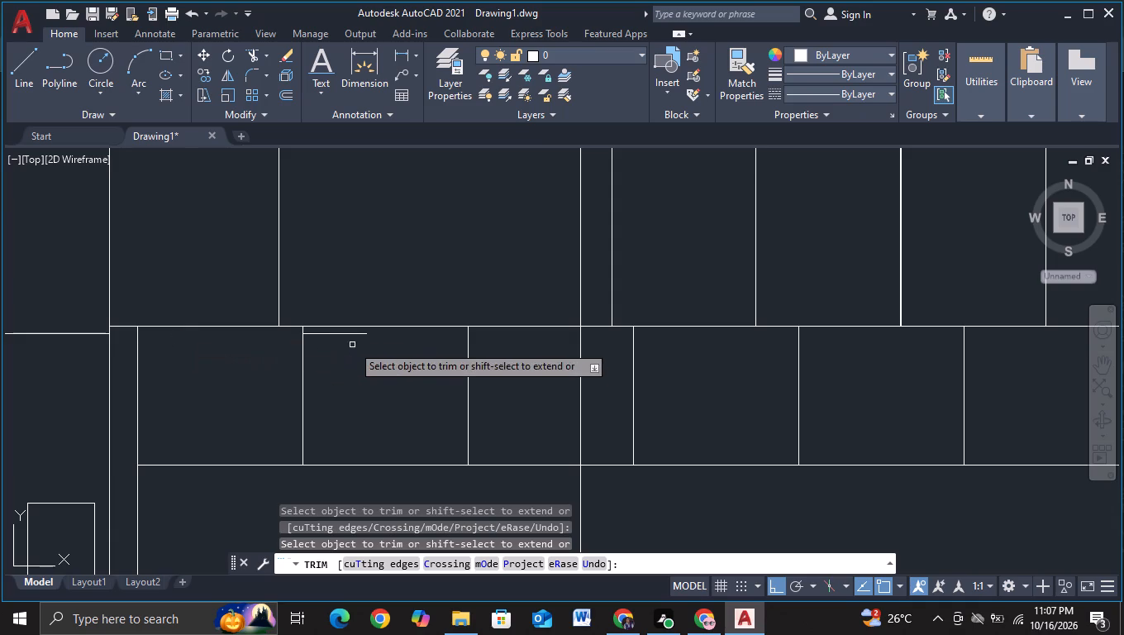
left_click(343, 335)
scroll(348, 382, "down", 3)
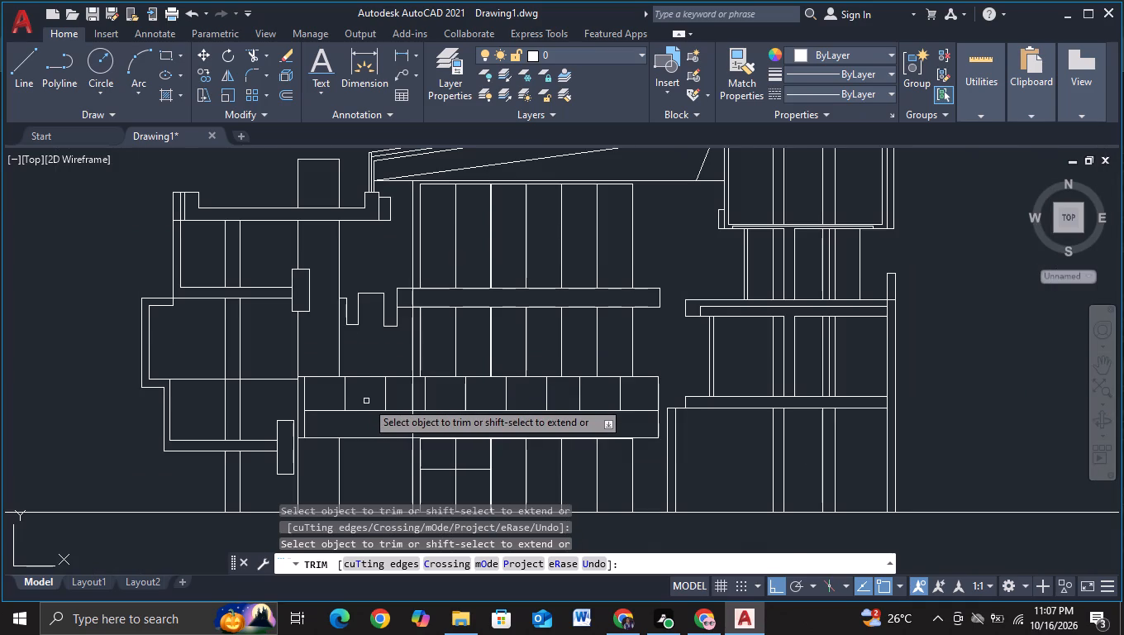
key("Escape")
Draw a horizontal line just above the left block's new floor line, extending past the outer wall and the wall beside the balcony band.
left_click(21, 60)
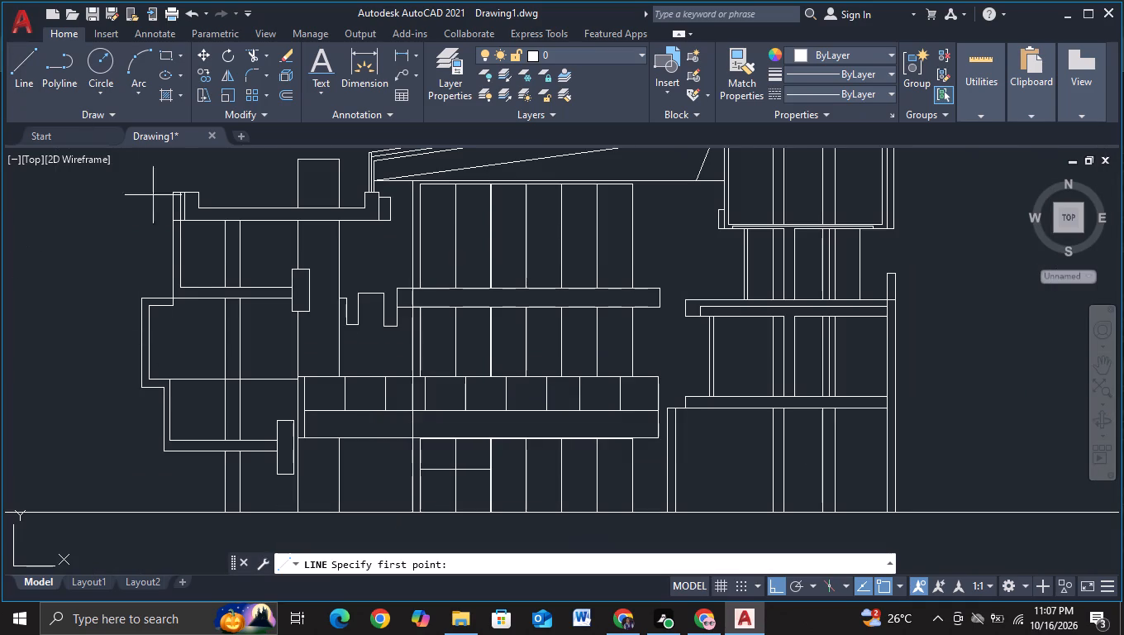
scroll(229, 308, "up", 1)
left_click(35, 100)
scroll(248, 358, "up", 3)
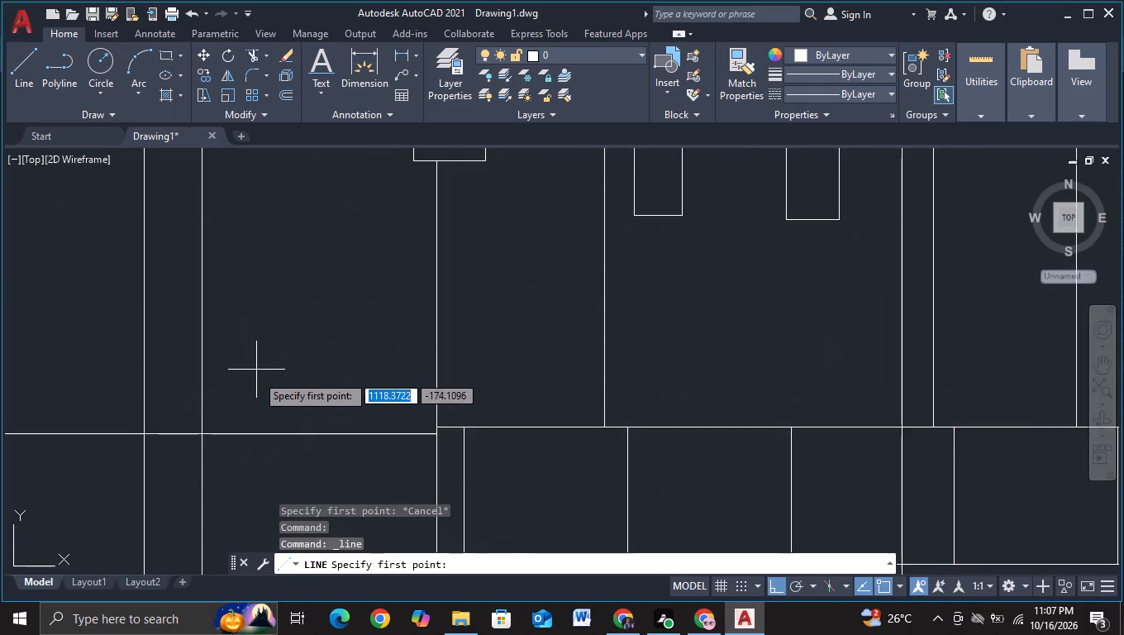
scroll(266, 380, "up", 1)
left_click(583, 415)
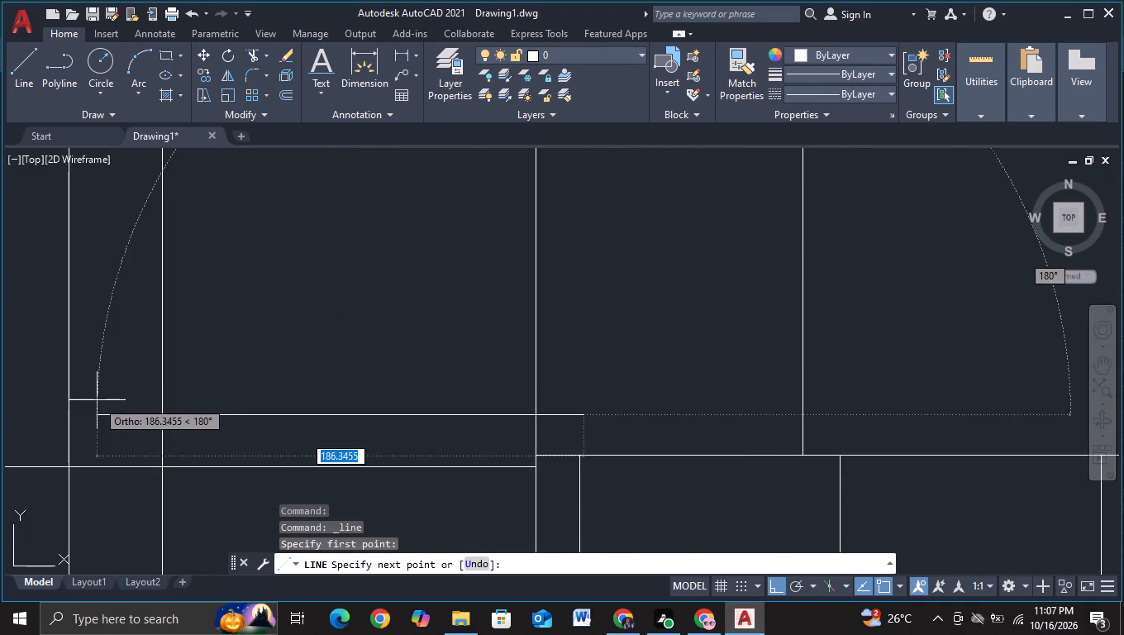
scroll(97, 400, "down", 2)
middle_click_drag(137, 386, 421, 375)
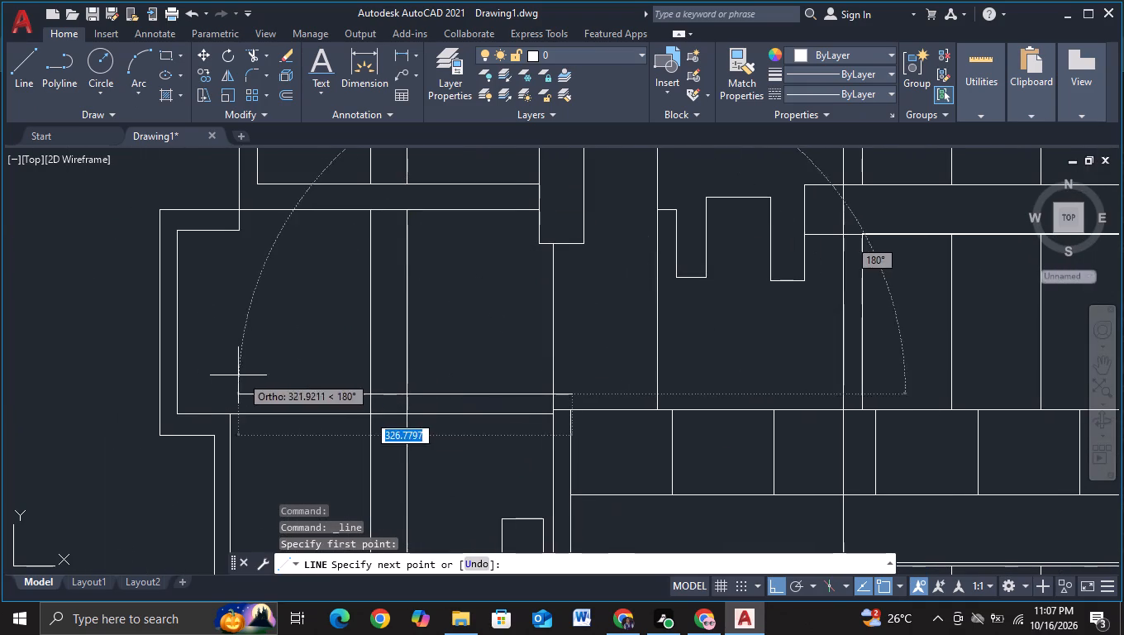
left_click(126, 387)
key("Escape")
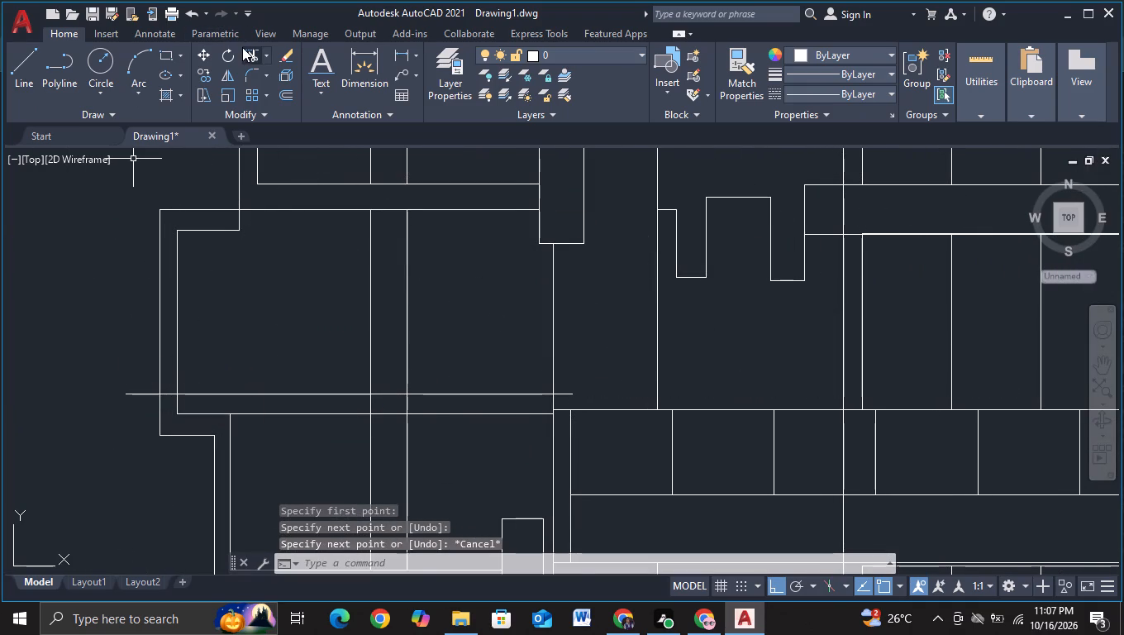
Trim the upper floor line to the inner faces of the left block's walls and remove its segment between the two column lines.
left_click(242, 47)
left_click_drag(137, 358, 127, 422)
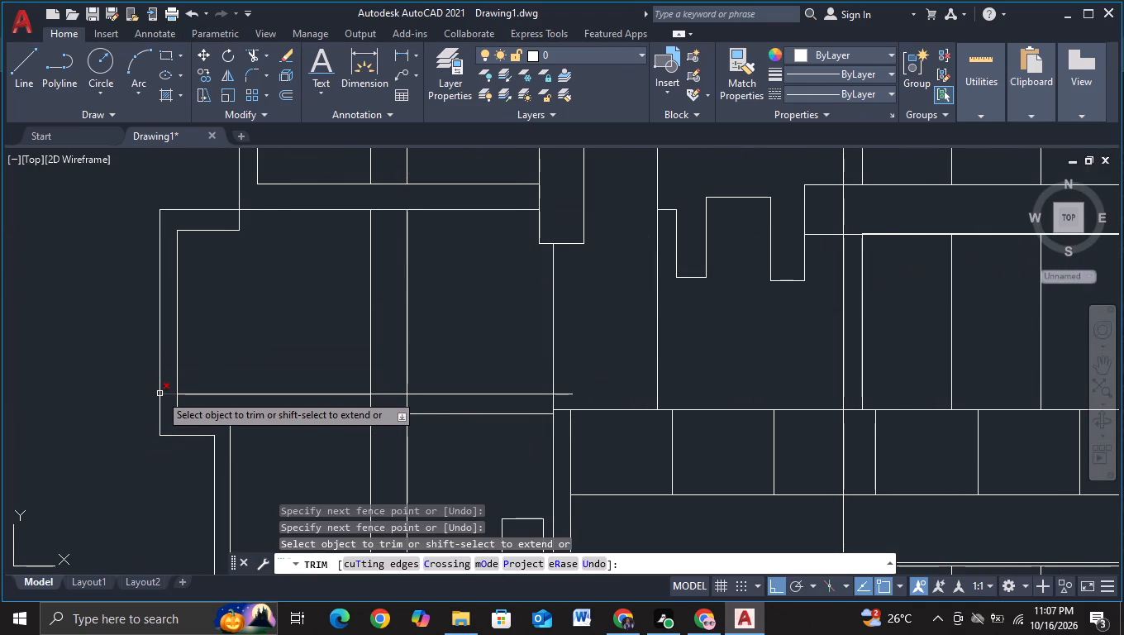
left_click(160, 394)
left_click(393, 394)
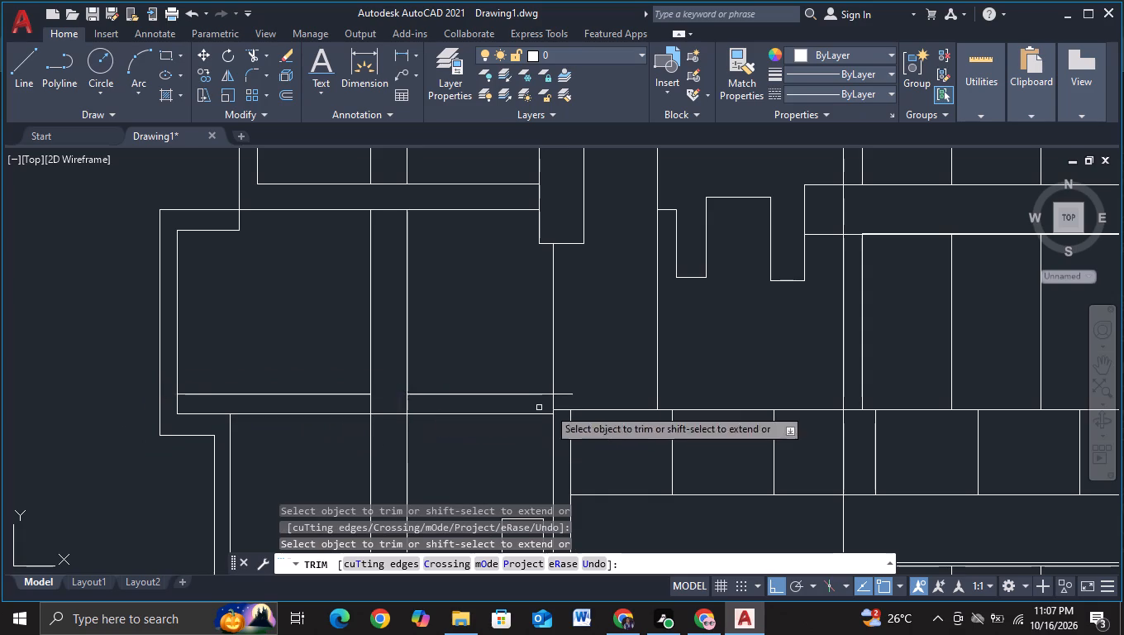
left_click(560, 394)
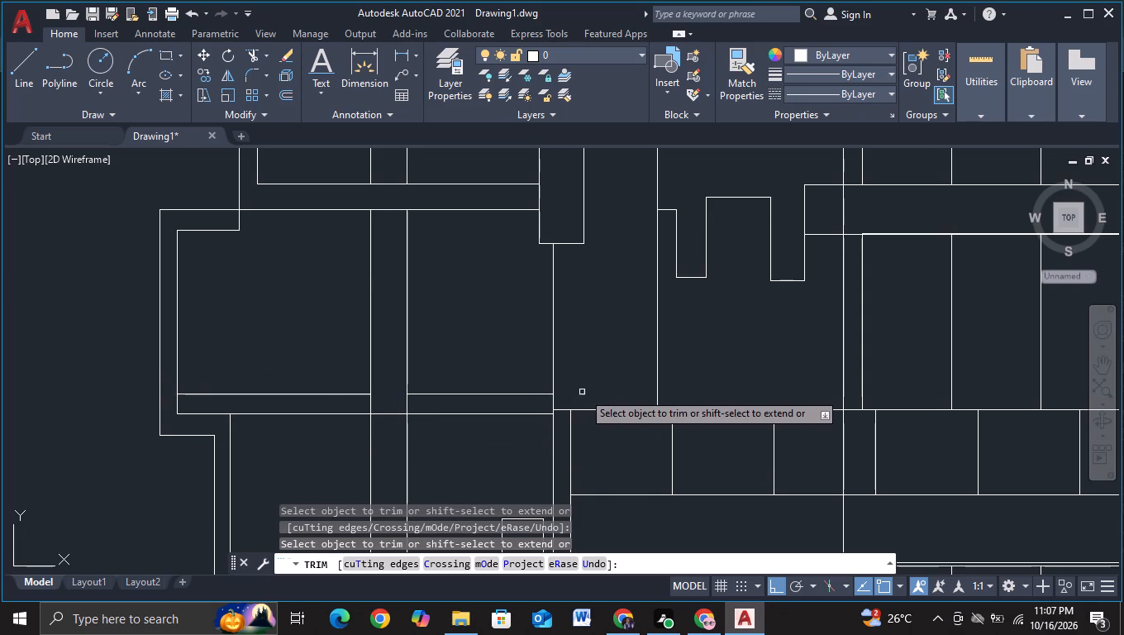
scroll(584, 390, "down", 1)
middle_click_drag(474, 324, 496, 337)
middle_click_drag(521, 375, 521, 369)
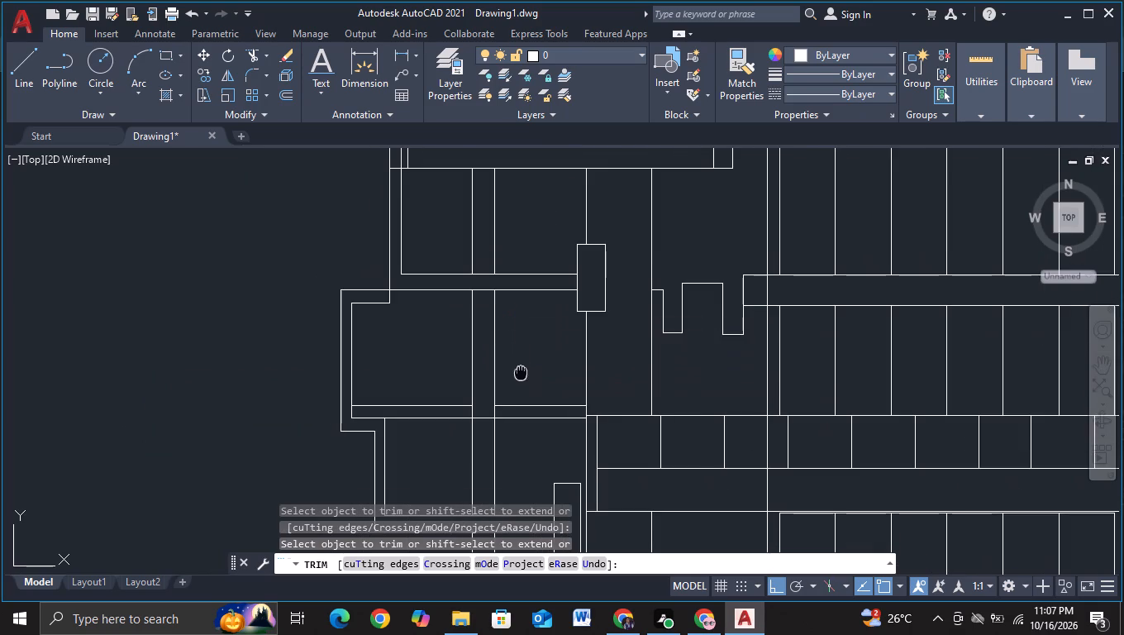
middle_click_drag(521, 369, 477, 261)
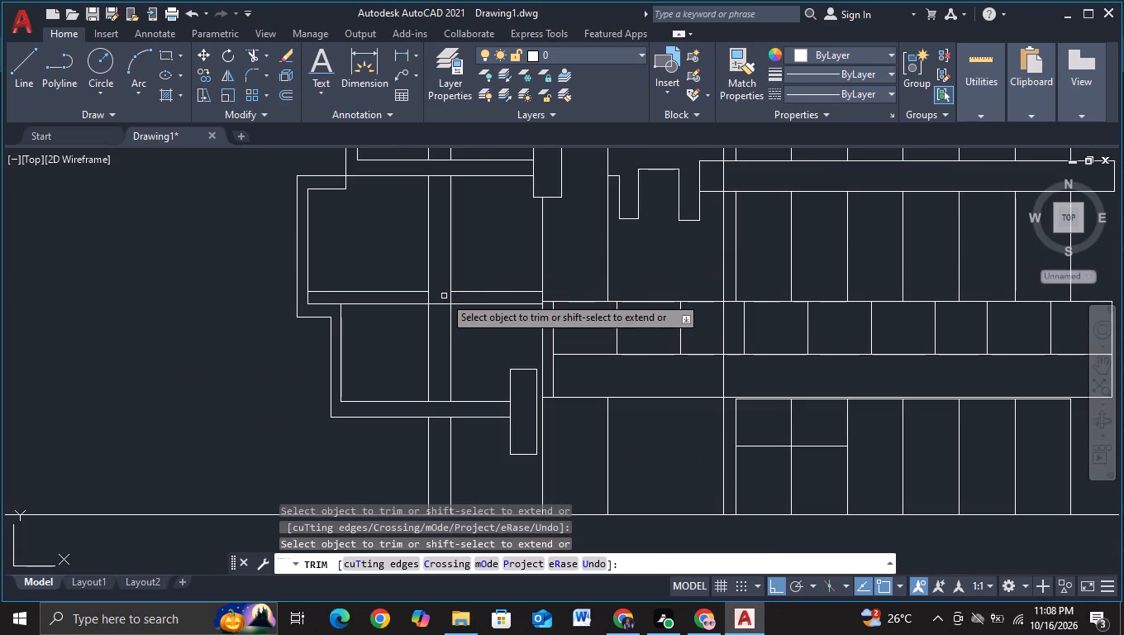
Draw a short horizontal line across the gap in the upper floor line between the two column lines.
left_click(29, 84)
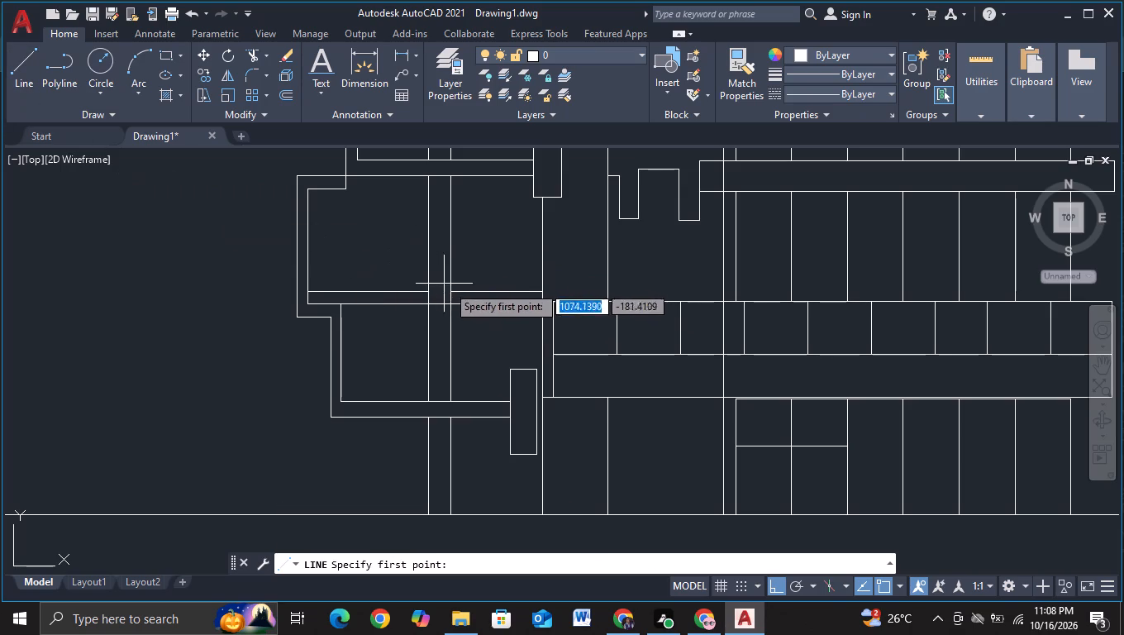
left_click(453, 290)
left_click(415, 289)
key("Escape")
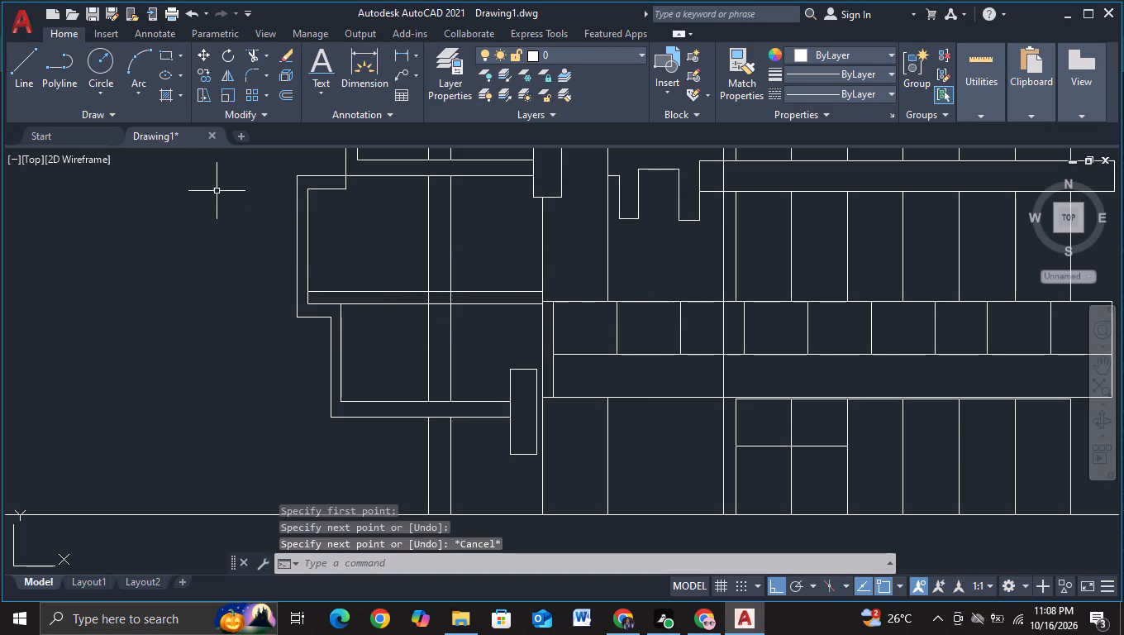
Draw two close vertical lines joined by a short top line, from above the left block's lowest slab to below the ground line.
scroll(495, 245, "down", 1)
middle_click_drag(503, 252, 443, 271)
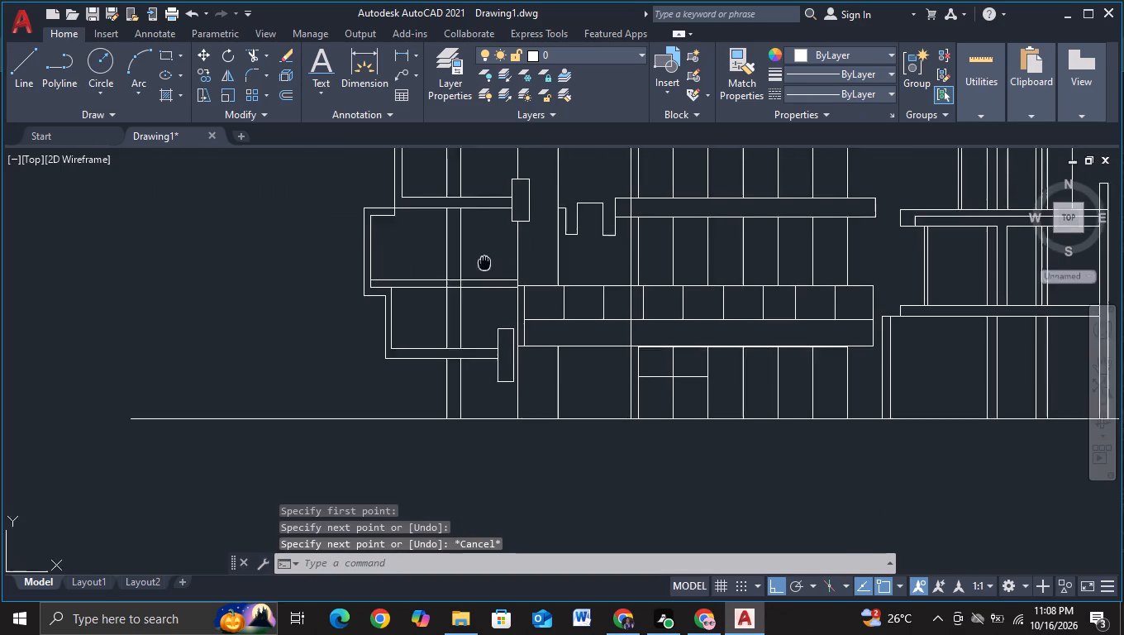
middle_click_drag(443, 271, 403, 275)
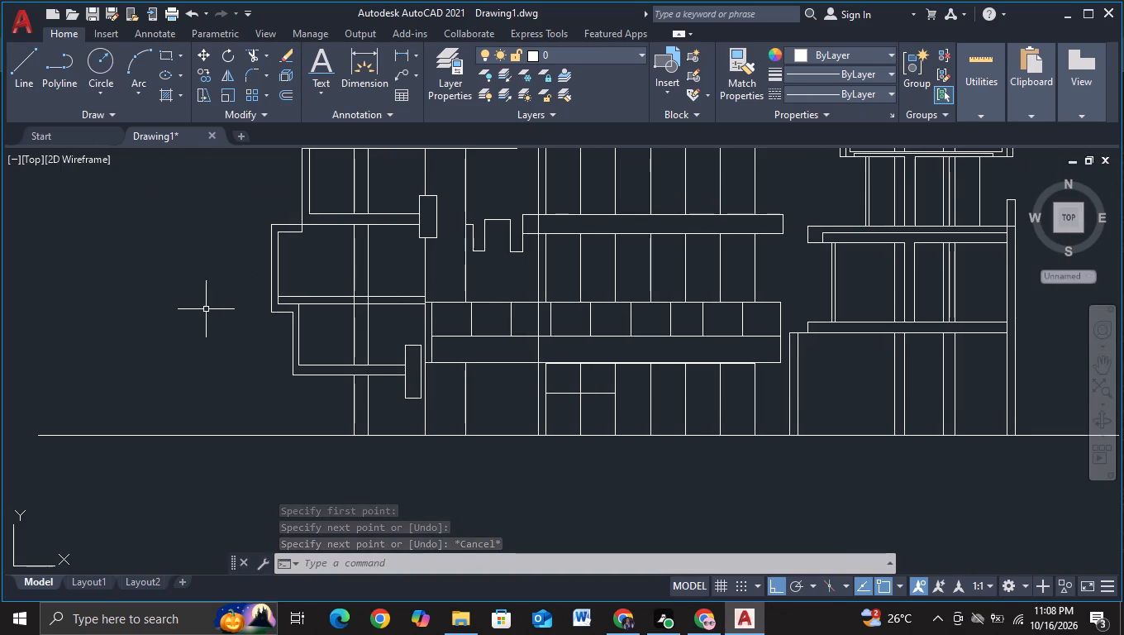
left_click(32, 85)
scroll(311, 414, "up", 1)
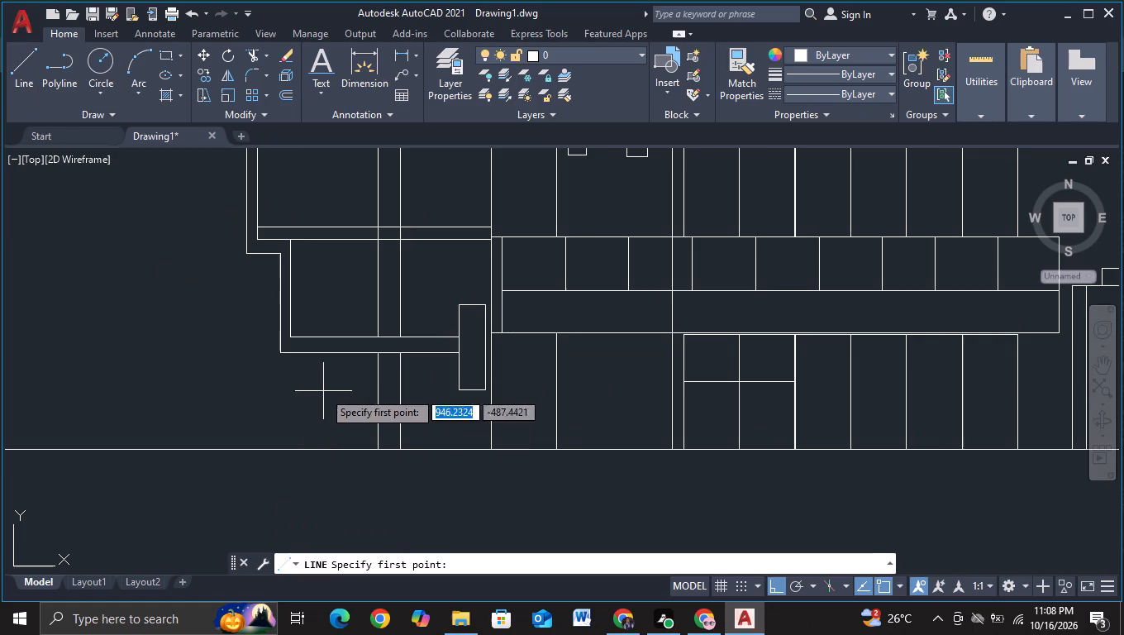
left_click_drag(331, 312, 328, 334)
left_click(283, 495)
key("Escape")
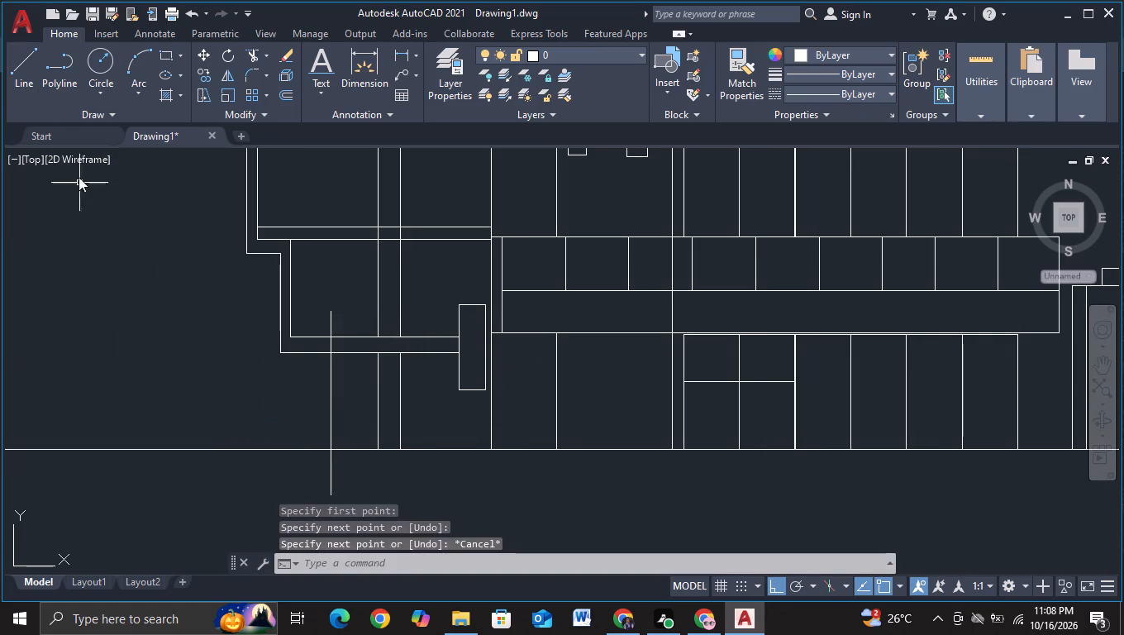
left_click_drag(26, 87, 34, 107)
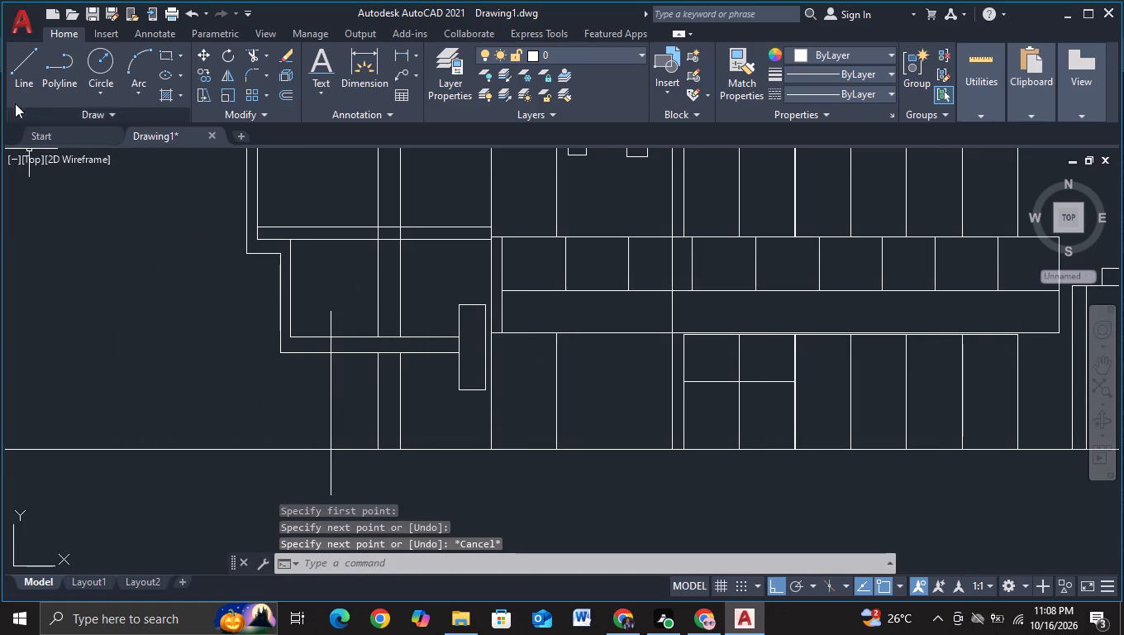
left_click(19, 95)
left_click(329, 311)
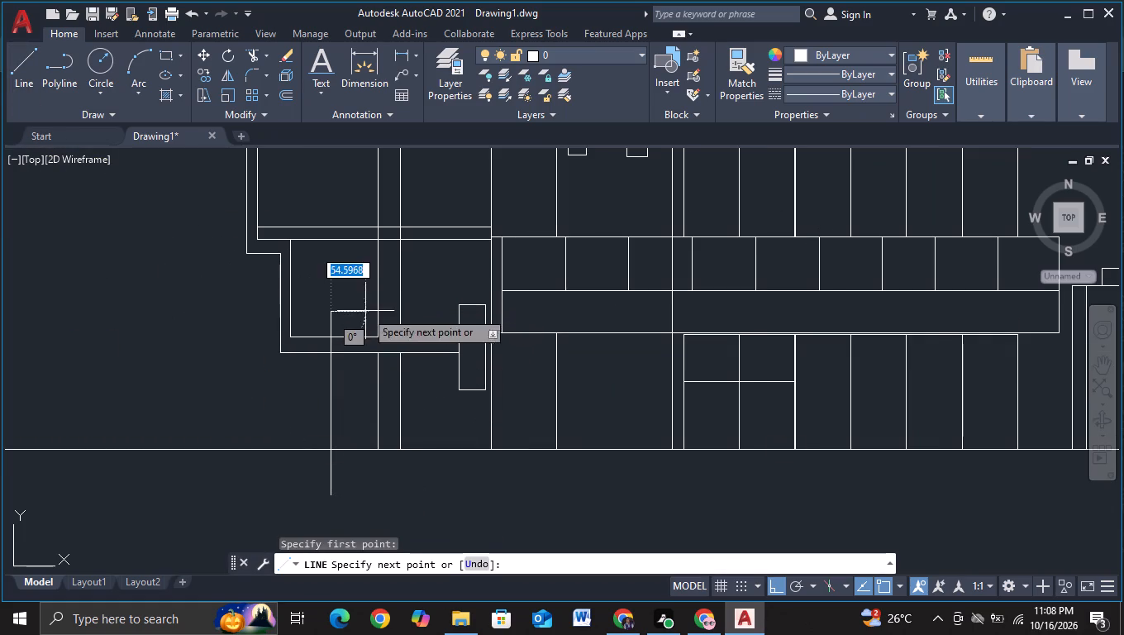
left_click(347, 312)
middle_click_drag(331, 410, 332, 339)
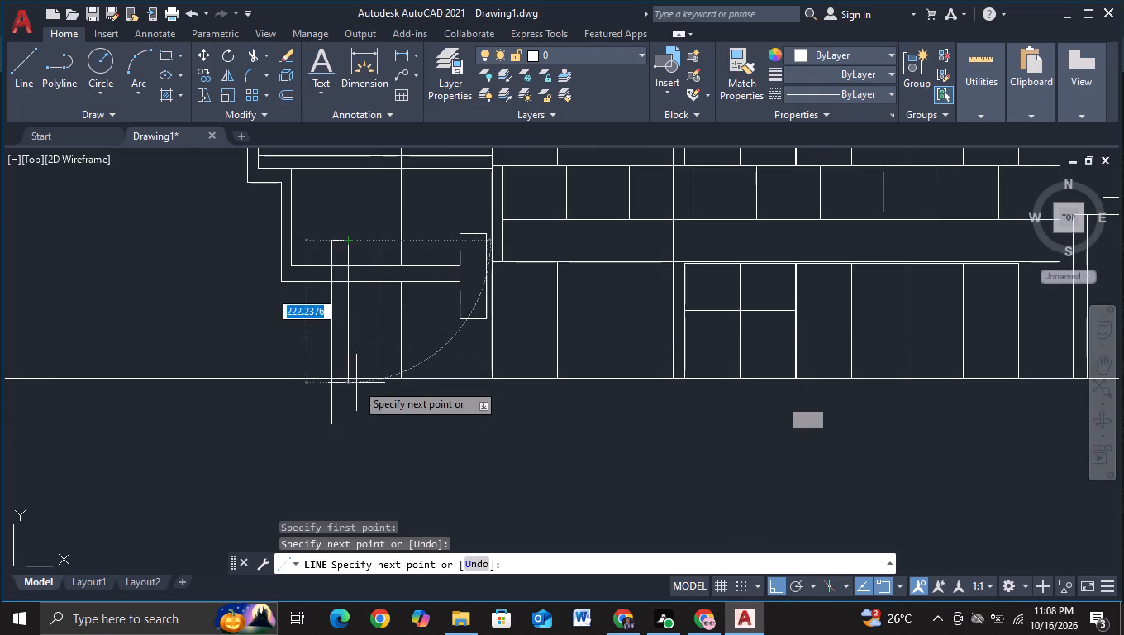
left_click(355, 407)
key("Escape")
Trim the new column lines to run from the lowest slab's underside to the ground line, and remove their short top line.
left_click(245, 58)
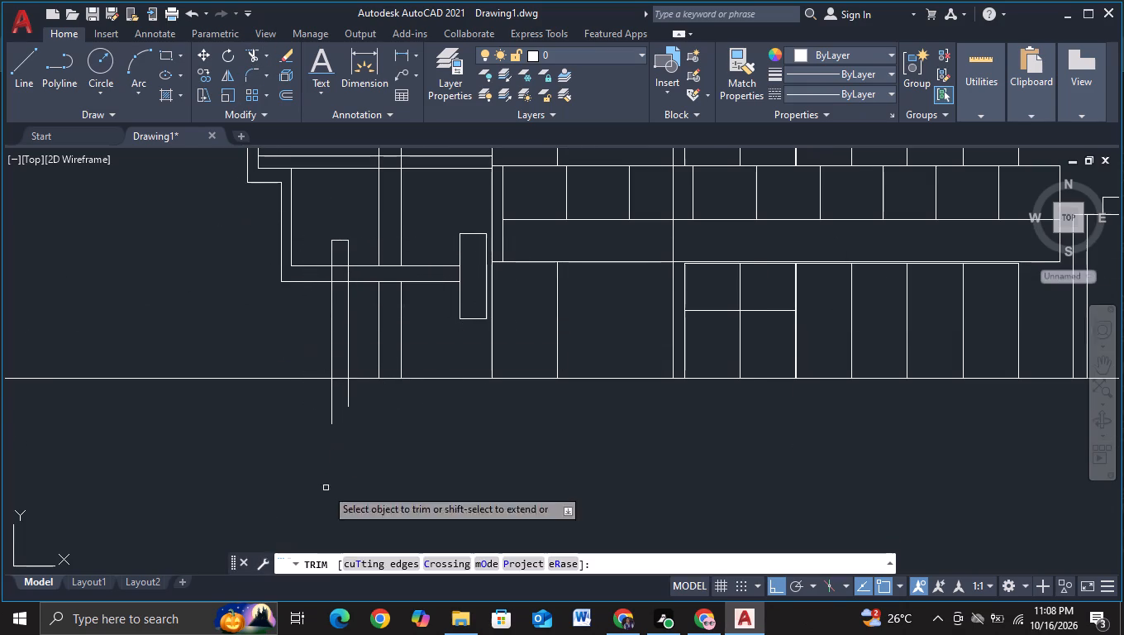
left_click_drag(308, 405, 421, 416)
left_click(349, 395)
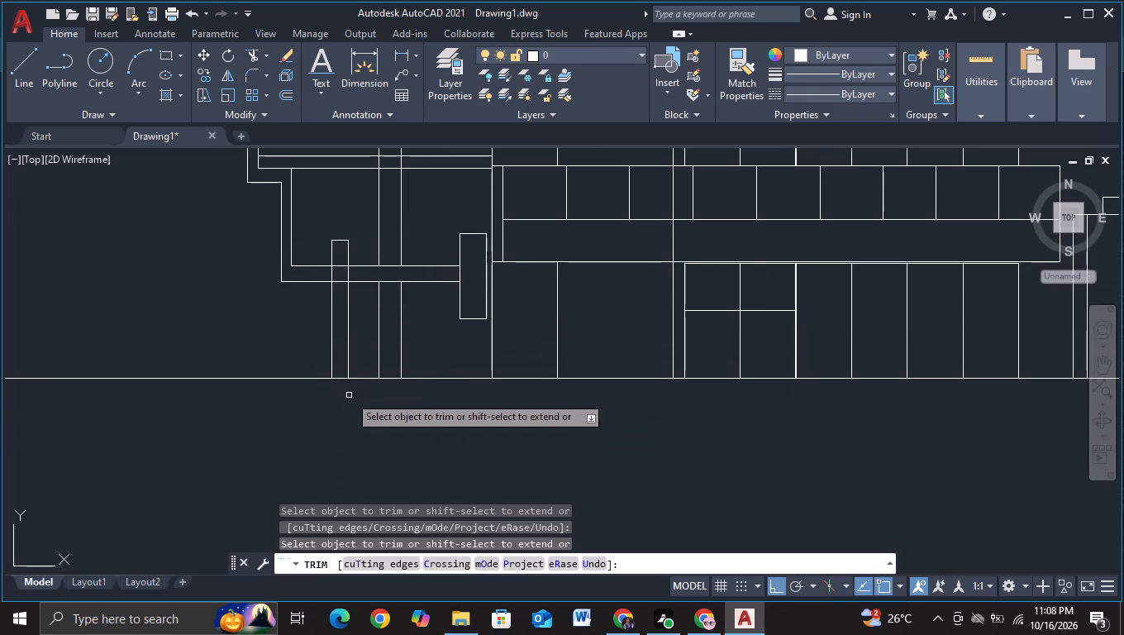
left_click_drag(321, 249, 362, 250)
left_click(339, 239)
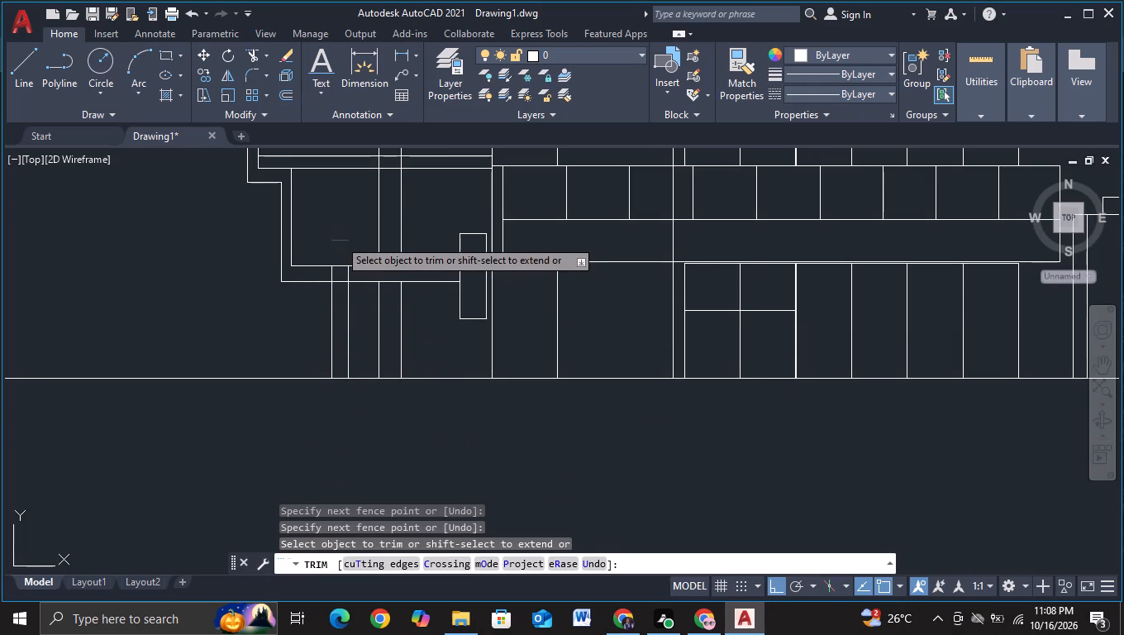
left_click(328, 278)
left_click(358, 275)
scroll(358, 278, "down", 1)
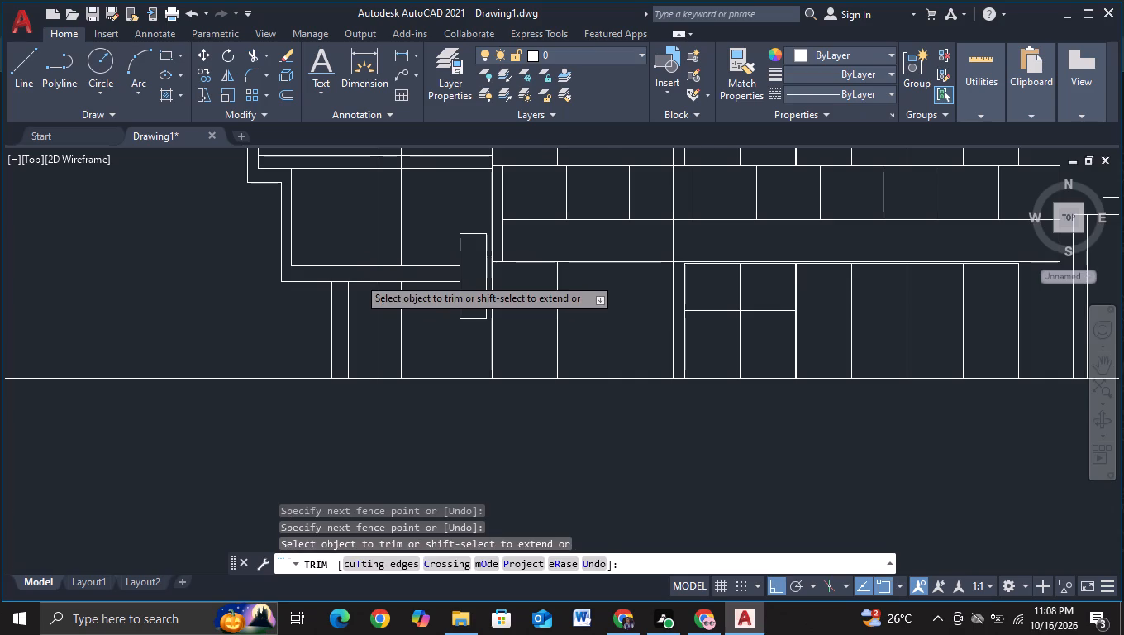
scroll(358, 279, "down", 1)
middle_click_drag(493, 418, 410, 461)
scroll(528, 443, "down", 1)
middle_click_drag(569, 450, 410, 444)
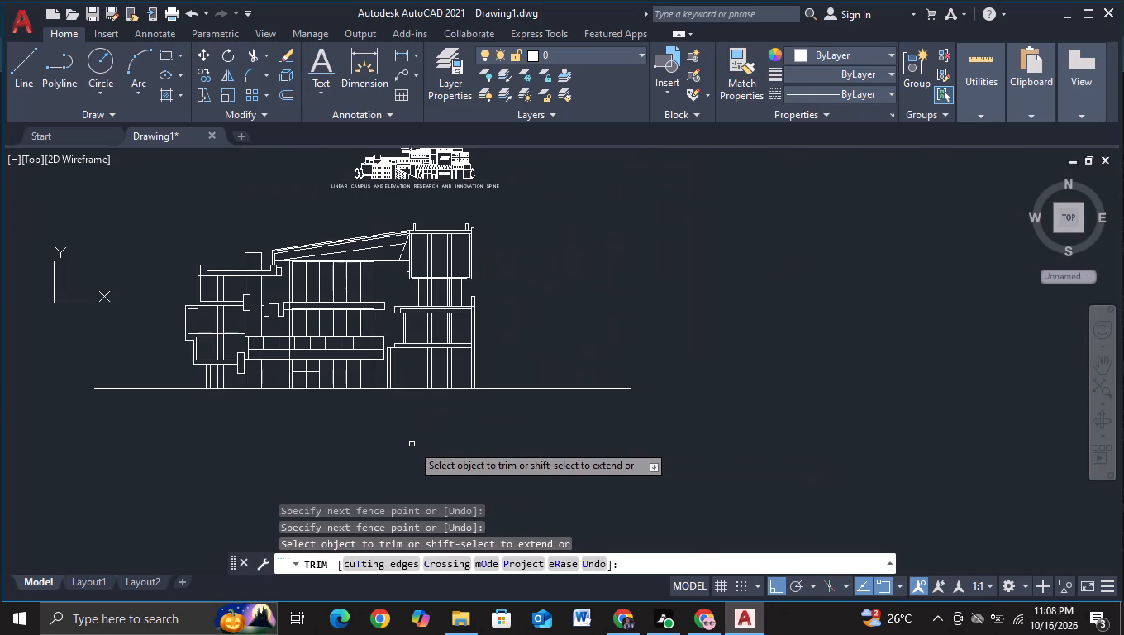
Draw a three-sided door outline, open at the bottom, in the empty space beyond the right block.
key("Escape")
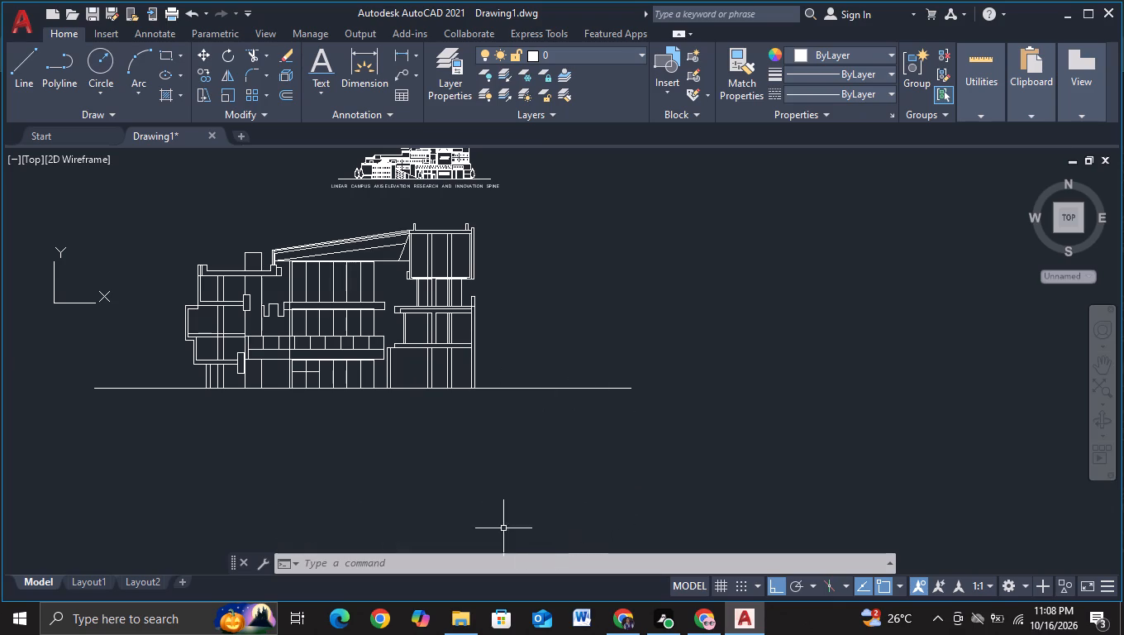
left_click(18, 64)
scroll(555, 325, "up", 2)
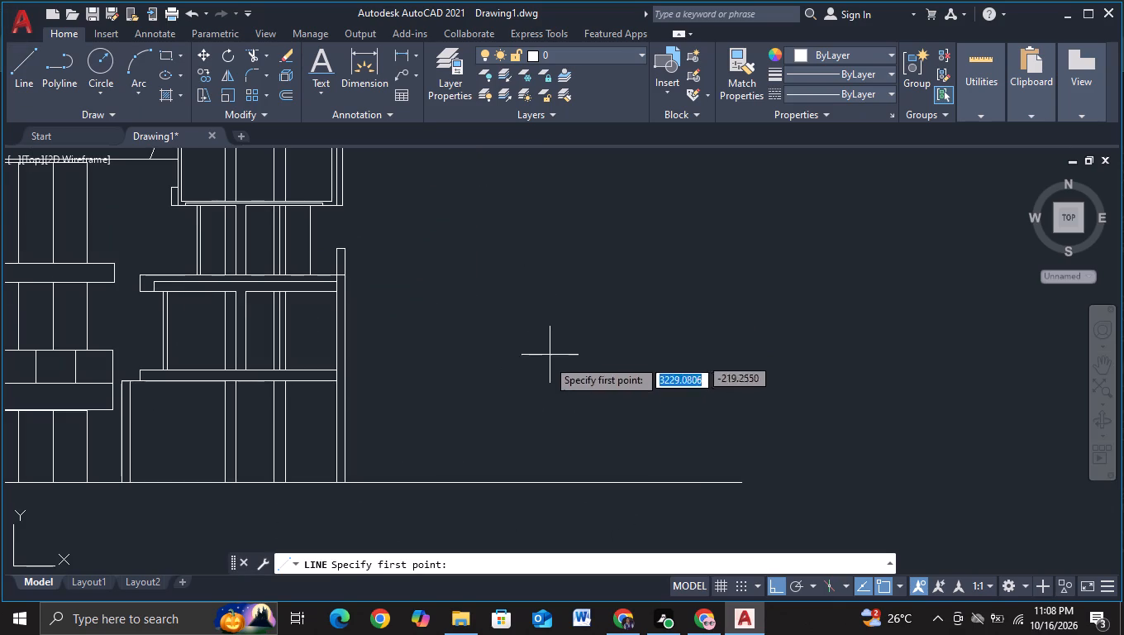
scroll(549, 389, "up", 2)
left_click_drag(500, 443, 501, 436)
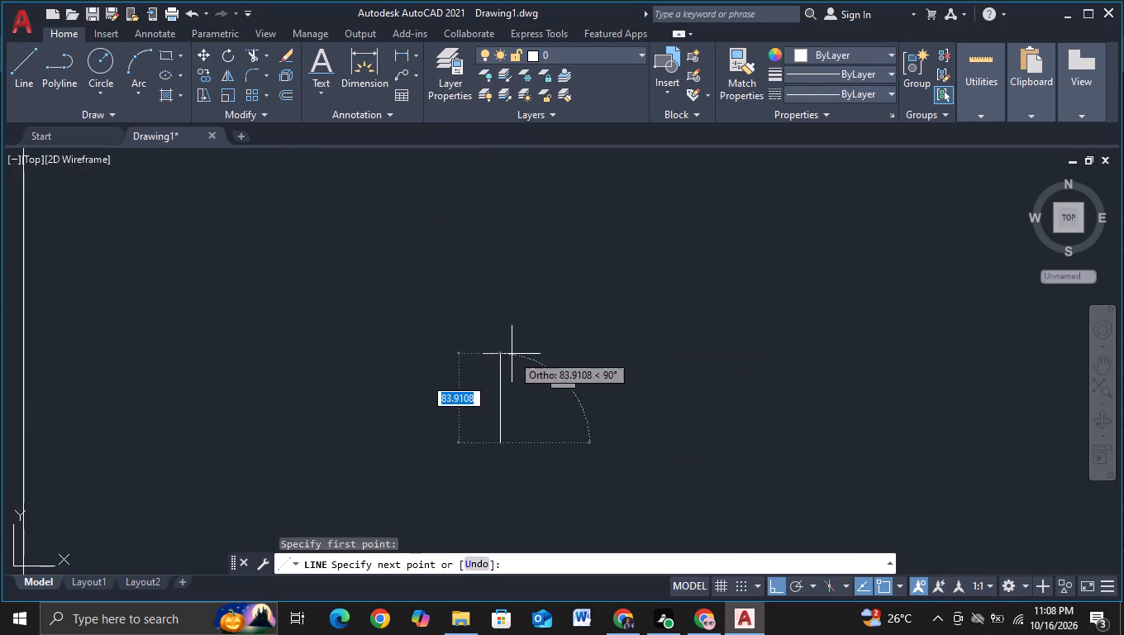
left_click(511, 342)
left_click(555, 342)
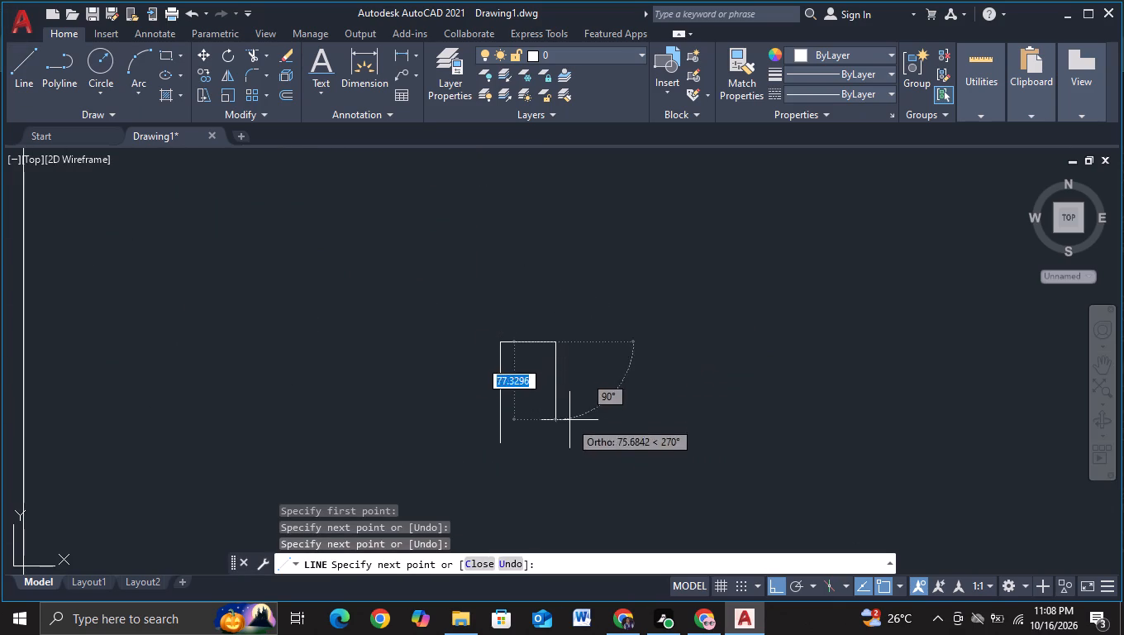
left_click(570, 437)
key("Escape")
Copy the door outline onto the floor of the right block's top storey, between its two column pairs.
left_click_drag(467, 298, 465, 334)
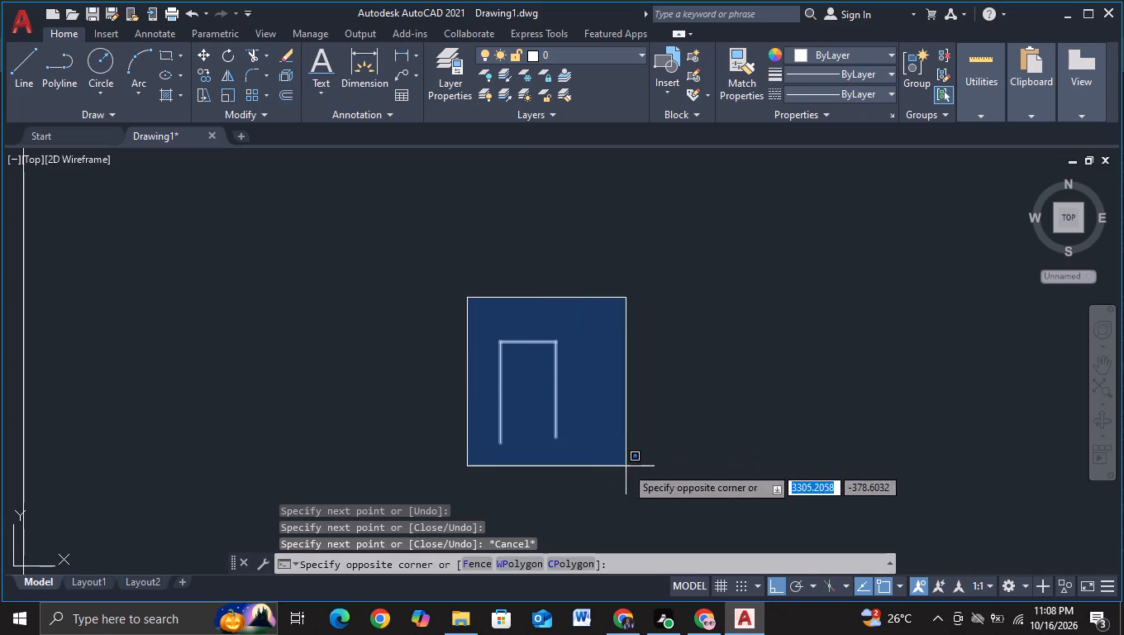
left_click(626, 466)
key("c")
left_click(679, 513)
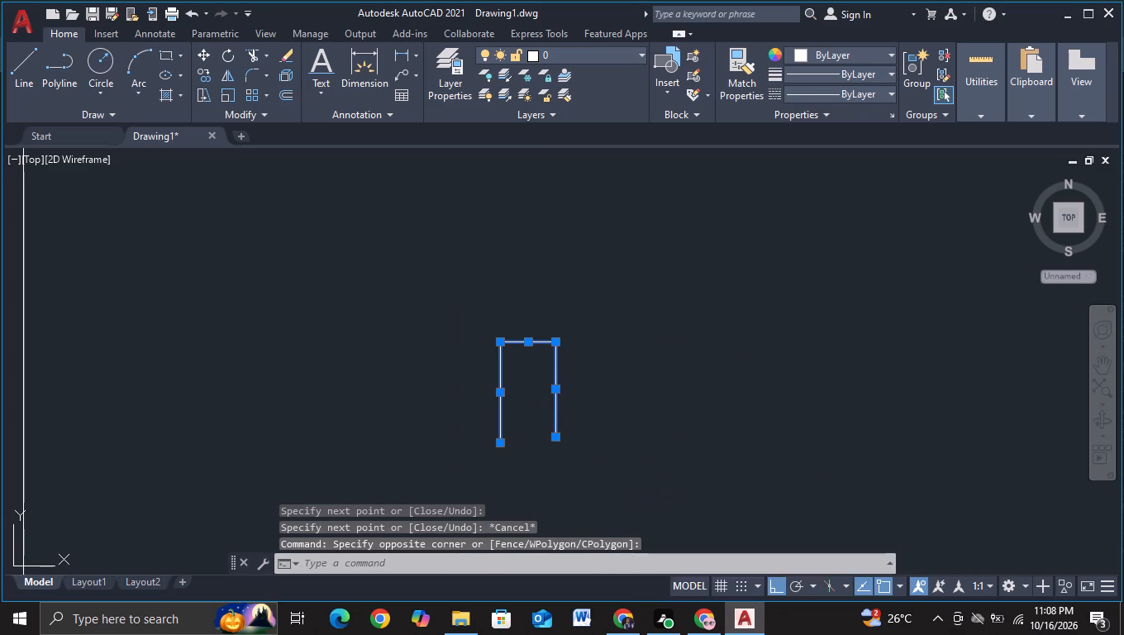
left_click(545, 399)
scroll(384, 370, "down", 3)
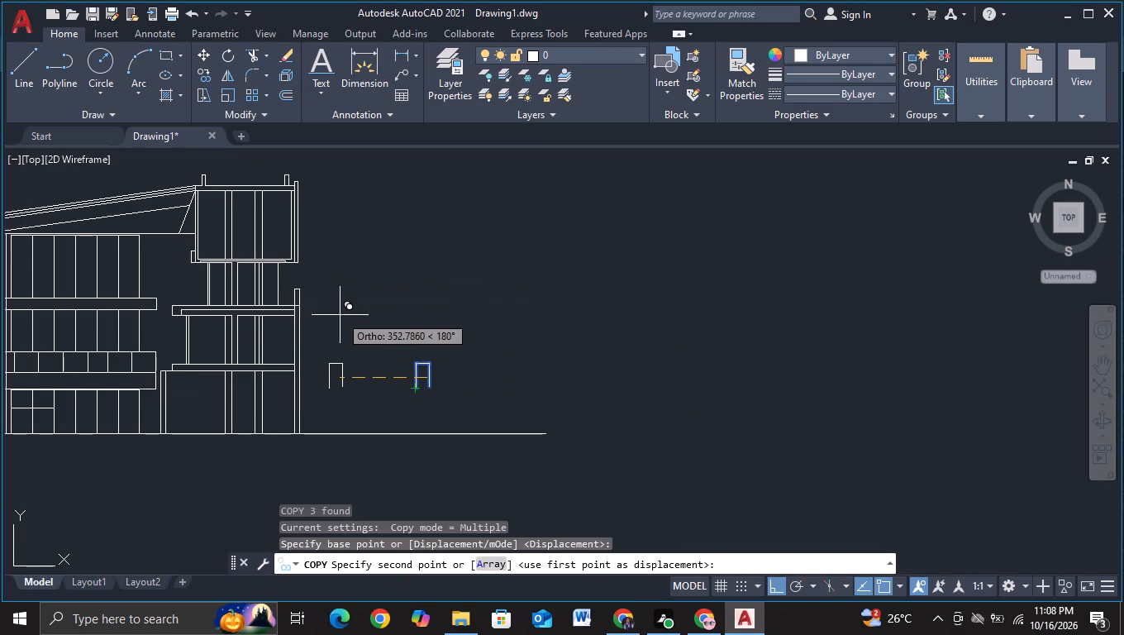
key("F8")
scroll(250, 286, "up", 1)
middle_click_drag(352, 261, 660, 397)
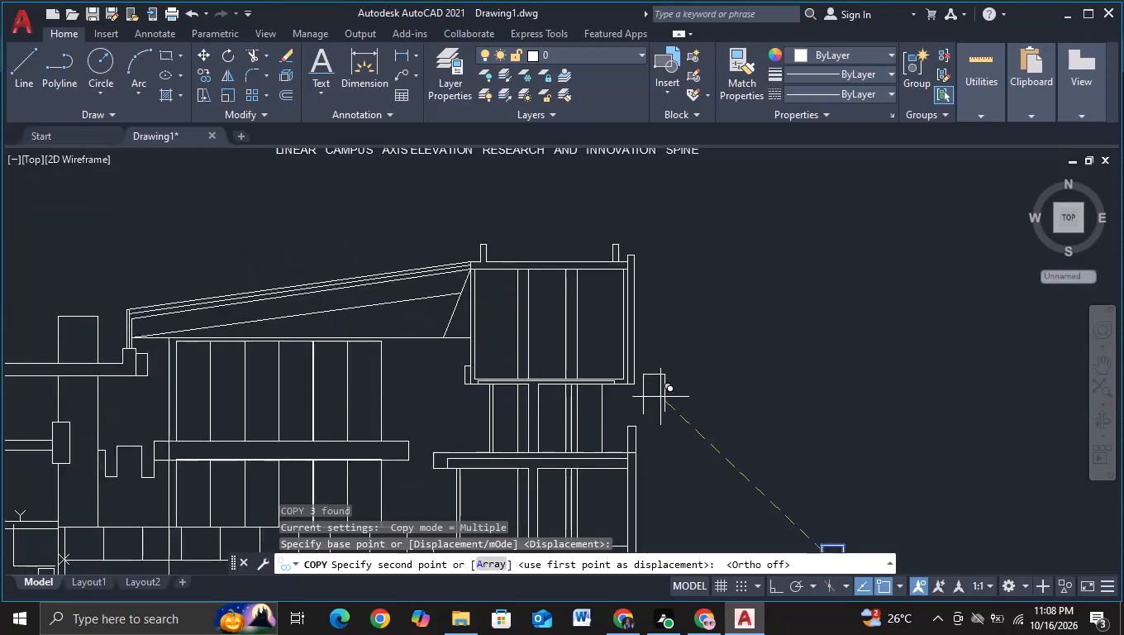
scroll(594, 393, "up", 2)
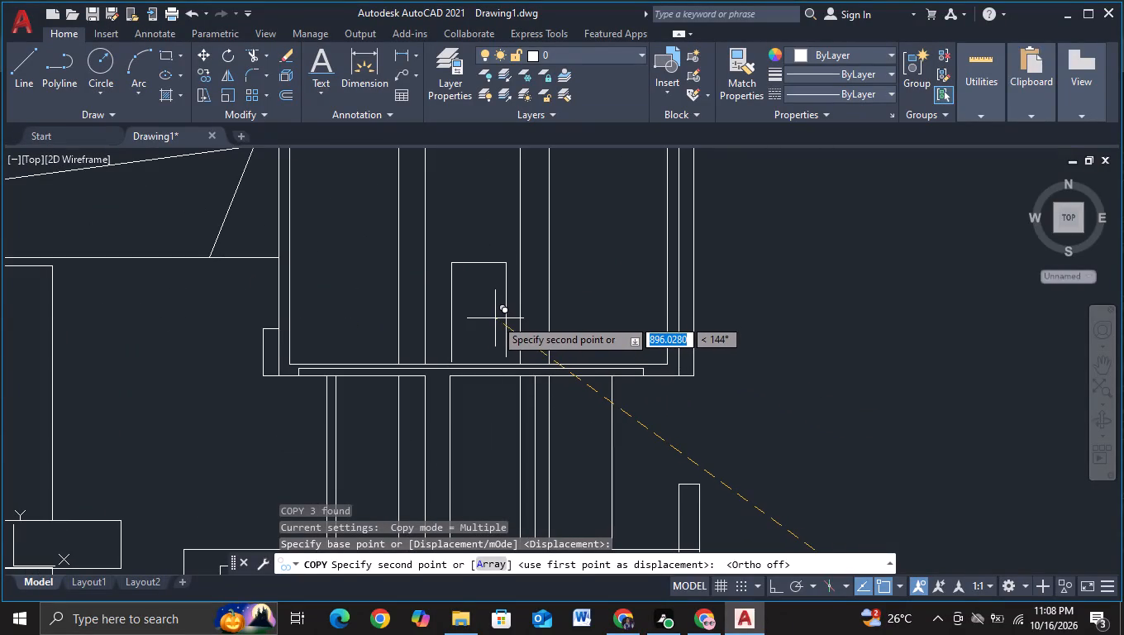
left_click(491, 320)
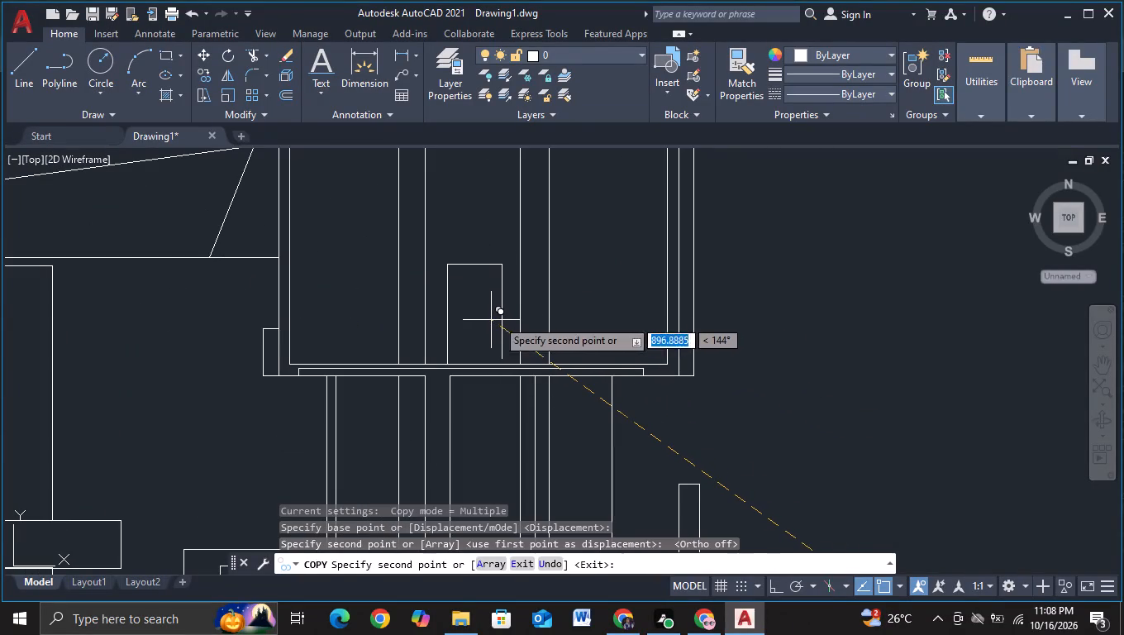
Place further door outline copies in the right block's first-floor storey and on the ground line in its ground storey.
scroll(613, 324, "down", 2)
middle_click_drag(726, 373, 706, 307)
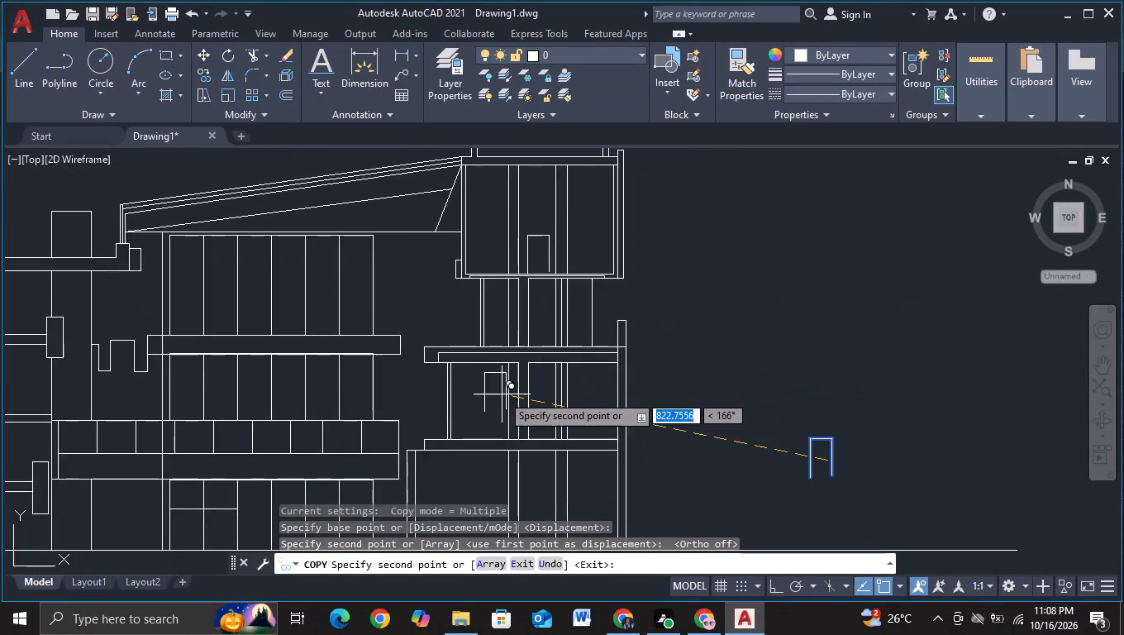
scroll(488, 413, "up", 2)
middle_click_drag(485, 428, 462, 357)
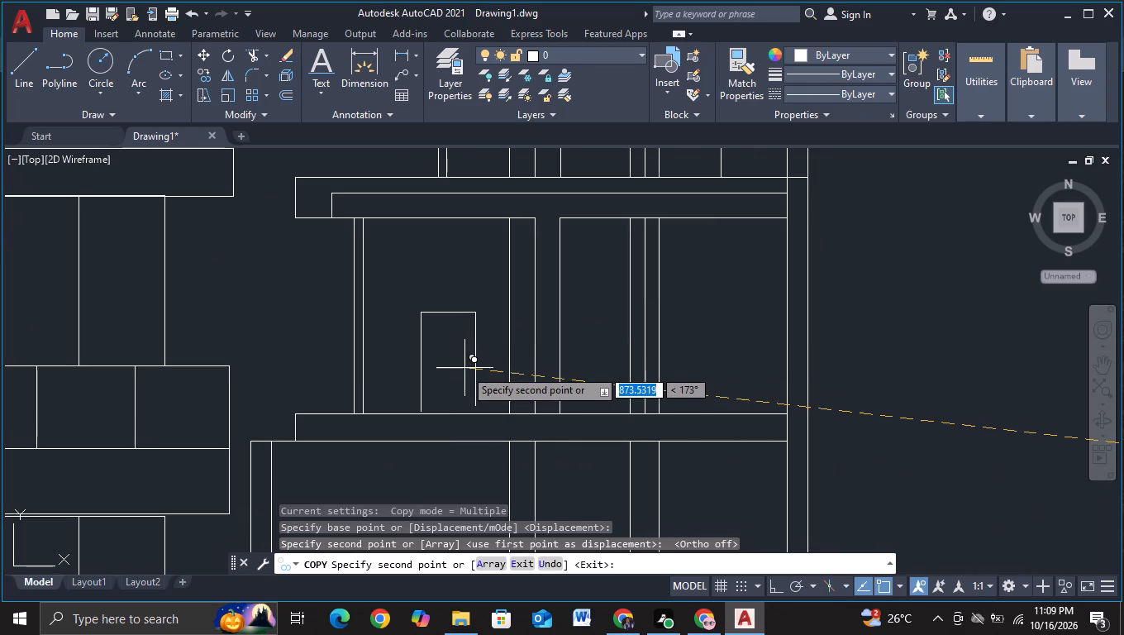
left_click(464, 369)
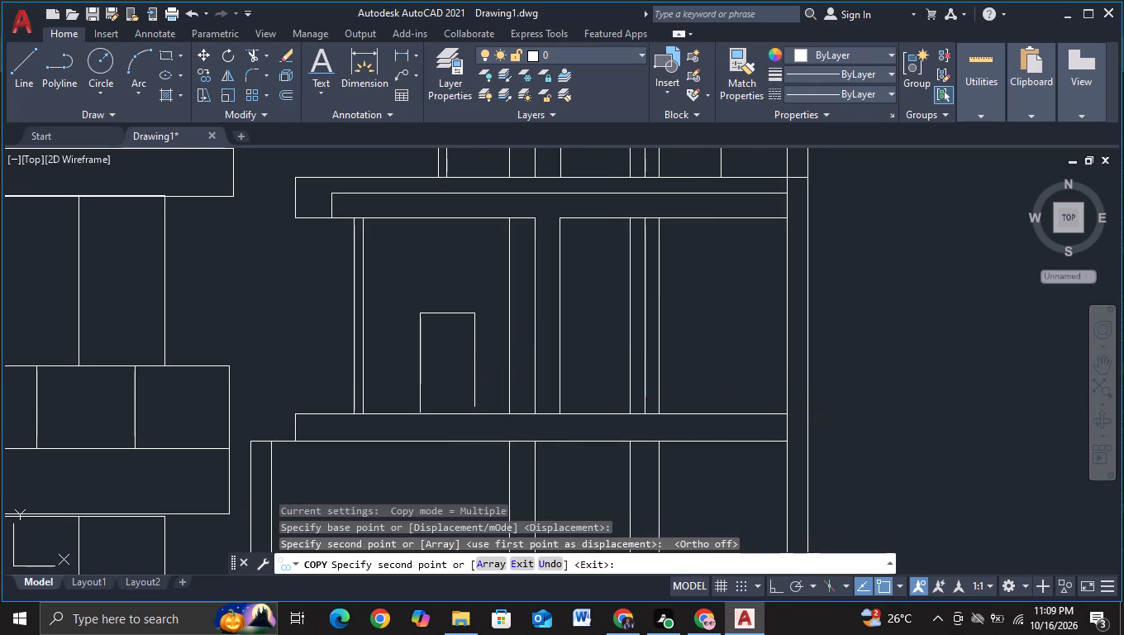
scroll(716, 371, "down", 2)
middle_click_drag(850, 403, 835, 303)
scroll(603, 380, "up", 1)
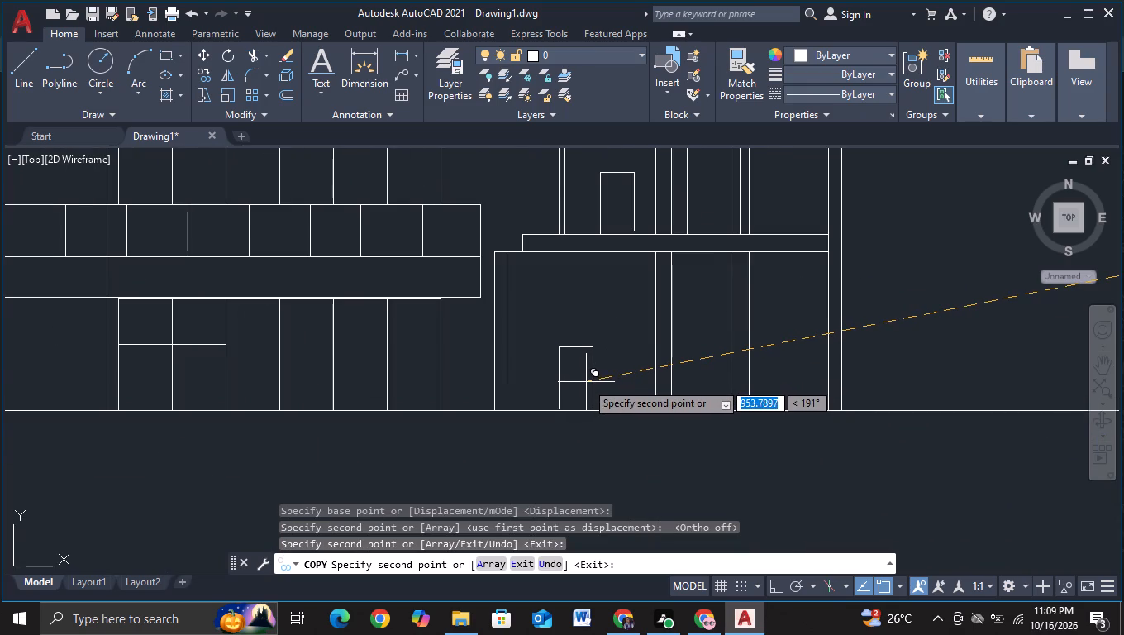
left_click(586, 382)
Place door outline copies on the left block's lowest slab and on the floor of its top storey.
scroll(586, 382, "down", 2)
middle_click_drag(510, 427, 796, 444)
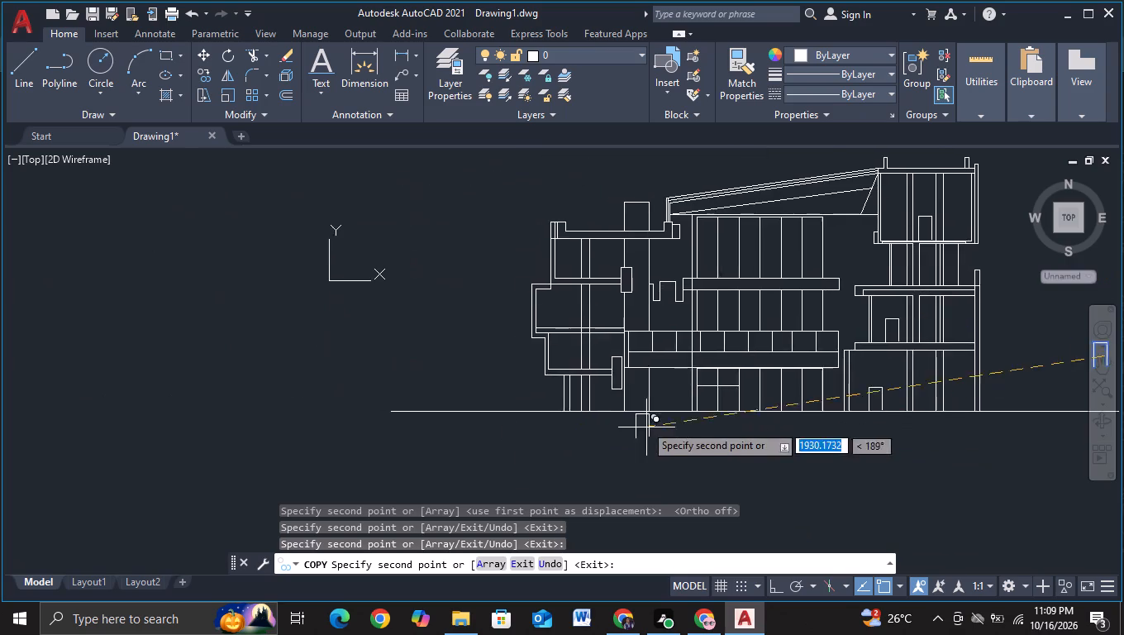
scroll(645, 421, "up", 2)
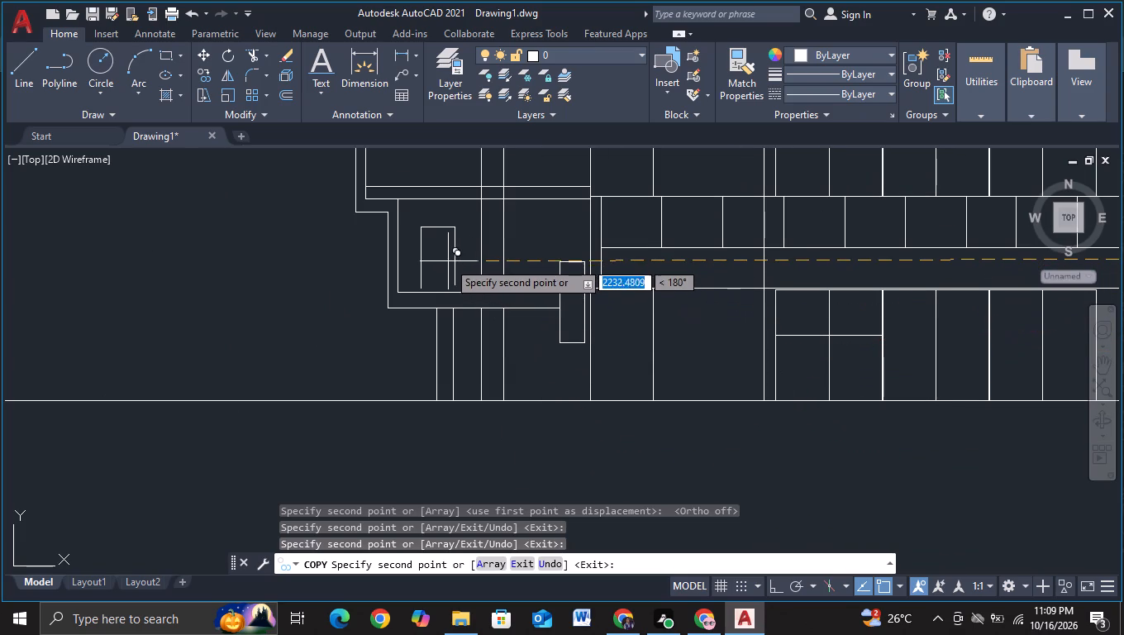
left_click(447, 265)
scroll(617, 431, "down", 1)
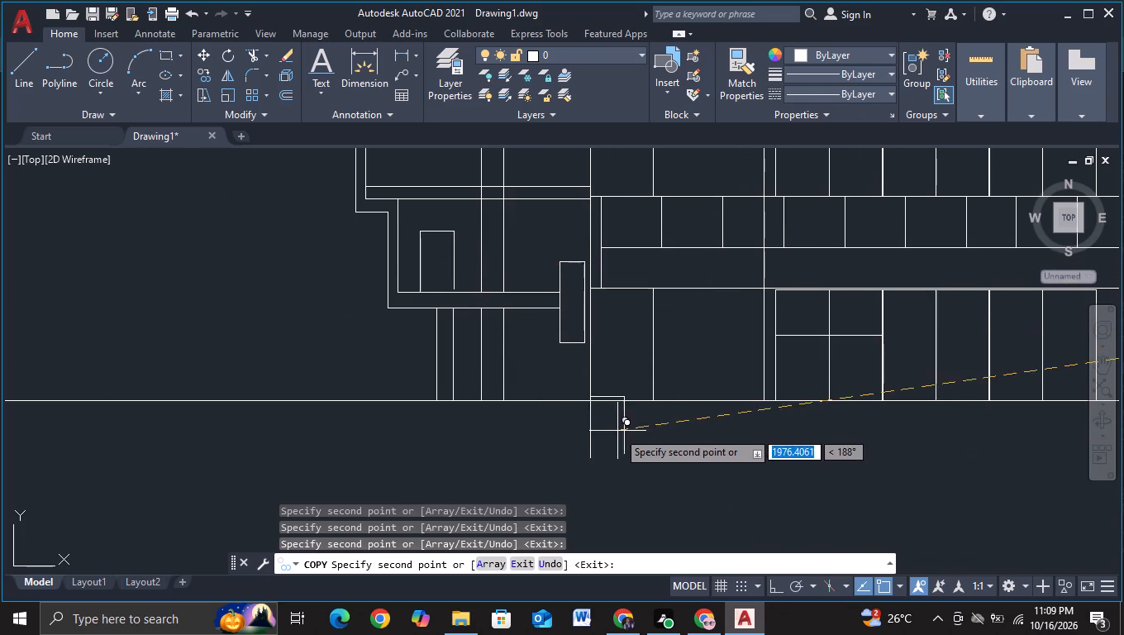
scroll(617, 432, "down", 1)
scroll(577, 282, "up", 2)
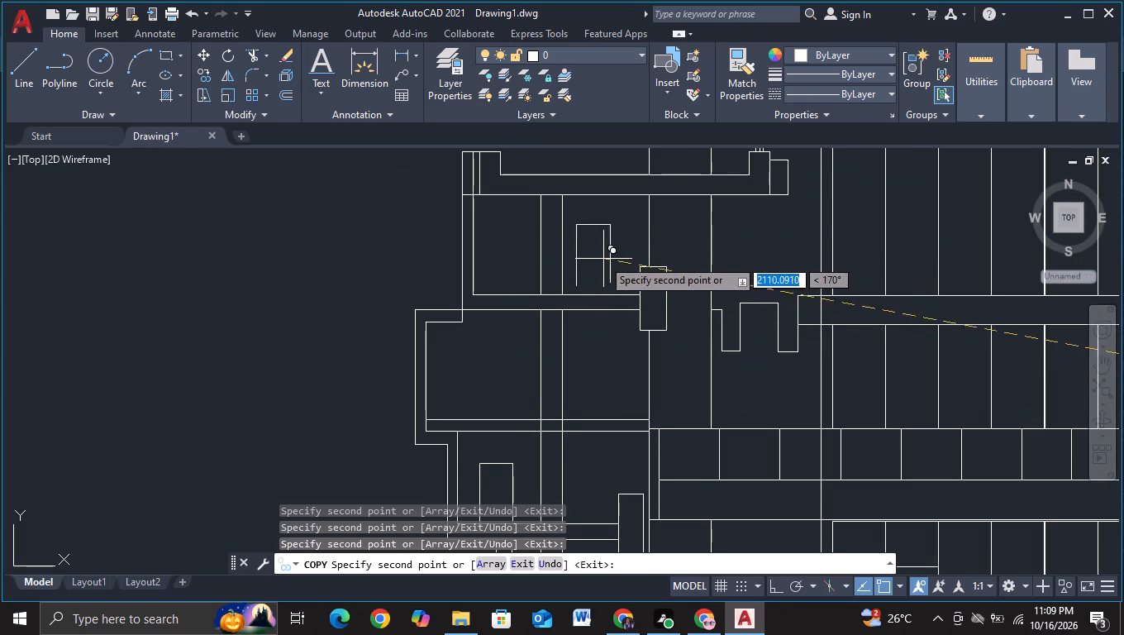
left_click(598, 266)
key("Escape")
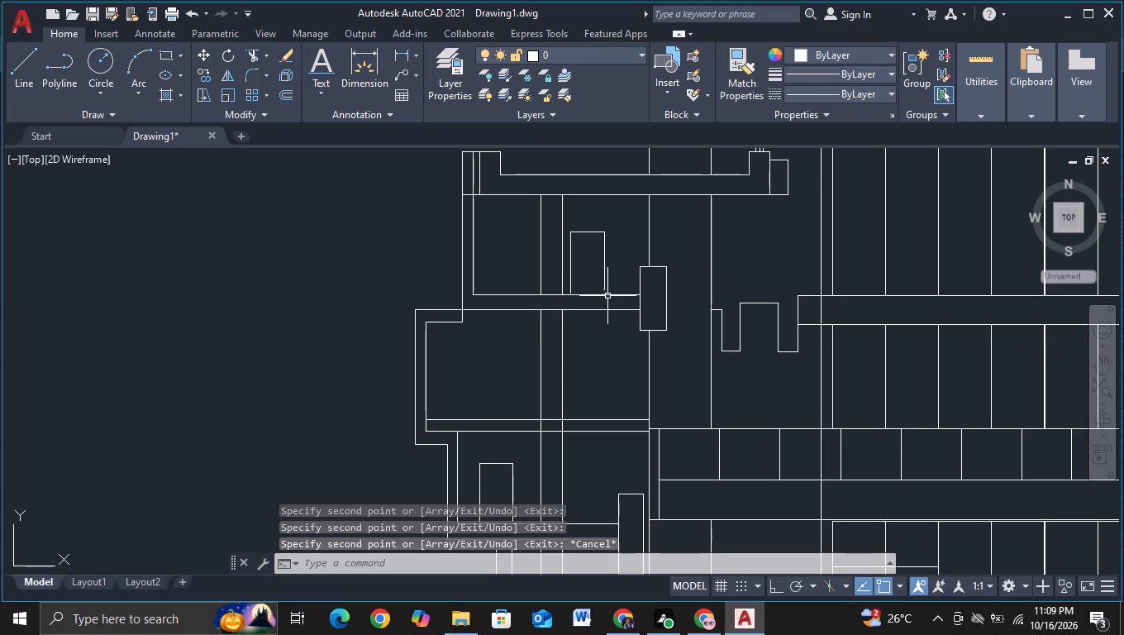
key("Escape")
Delete the original door outline standing outside the building beyond the right block.
scroll(650, 379, "down", 2)
middle_click_drag(808, 499, 507, 456)
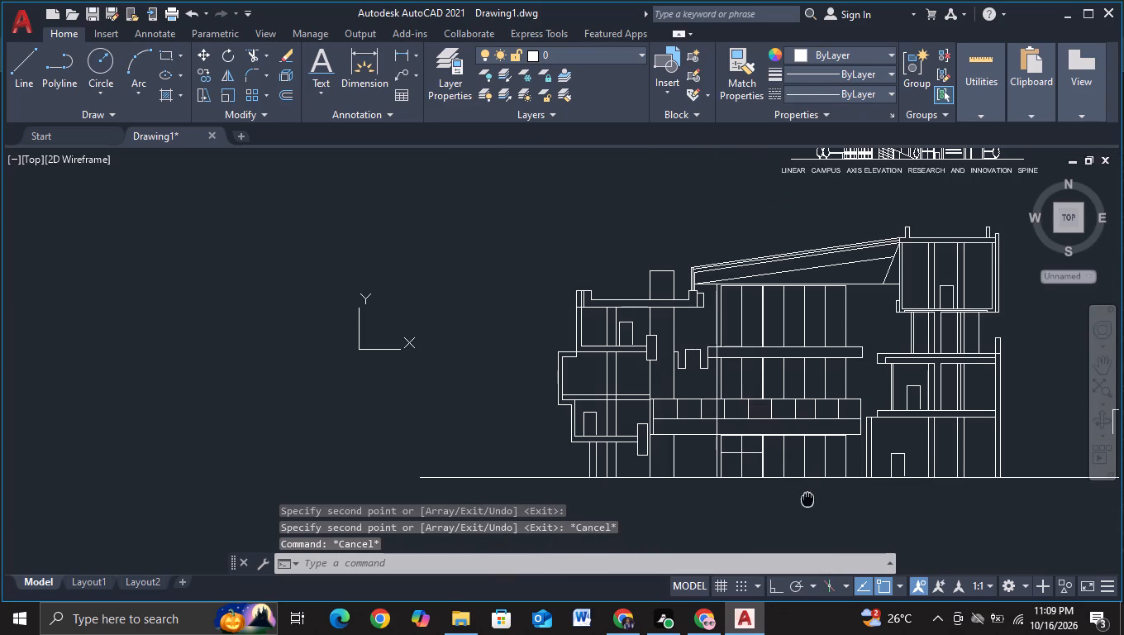
middle_click_drag(507, 456, 443, 450)
left_click_drag(722, 313, 727, 384)
left_click(802, 395)
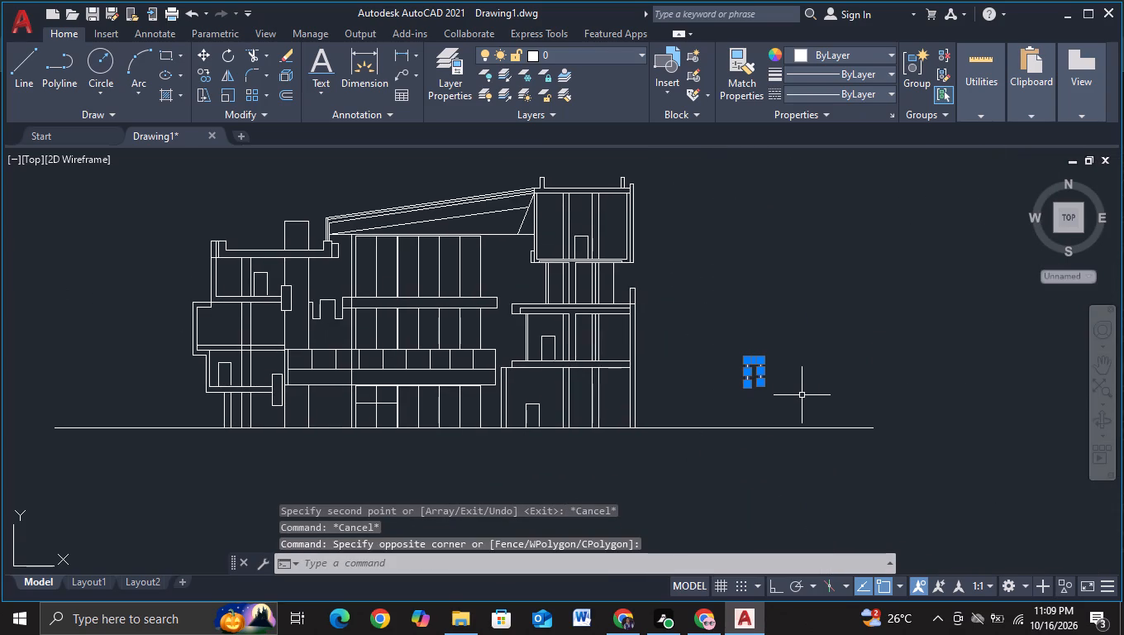
key("Delete")
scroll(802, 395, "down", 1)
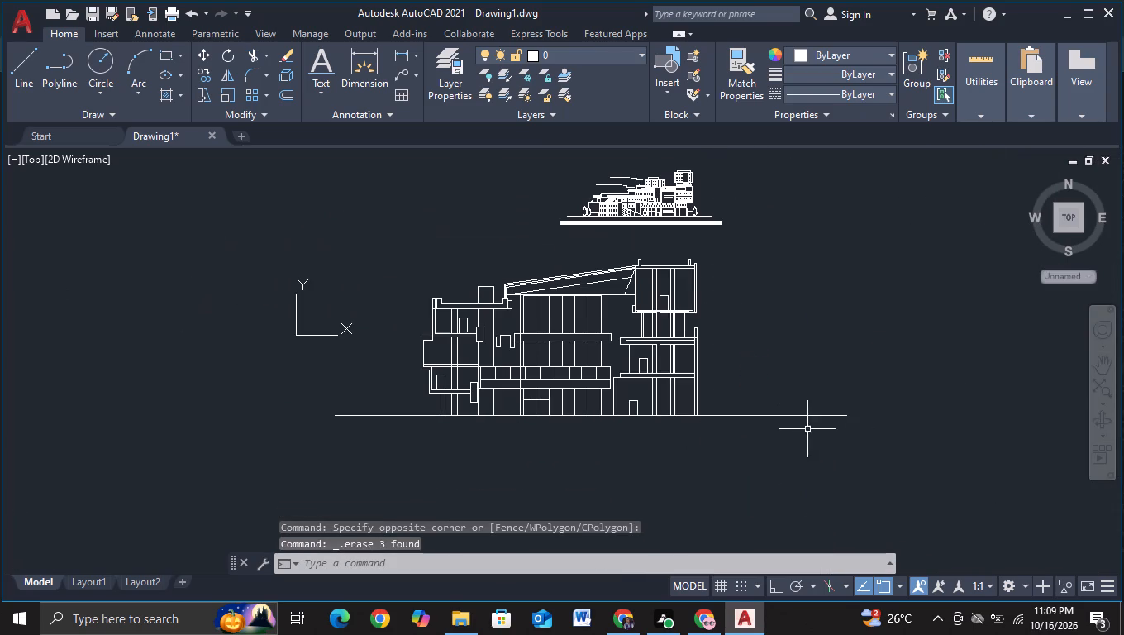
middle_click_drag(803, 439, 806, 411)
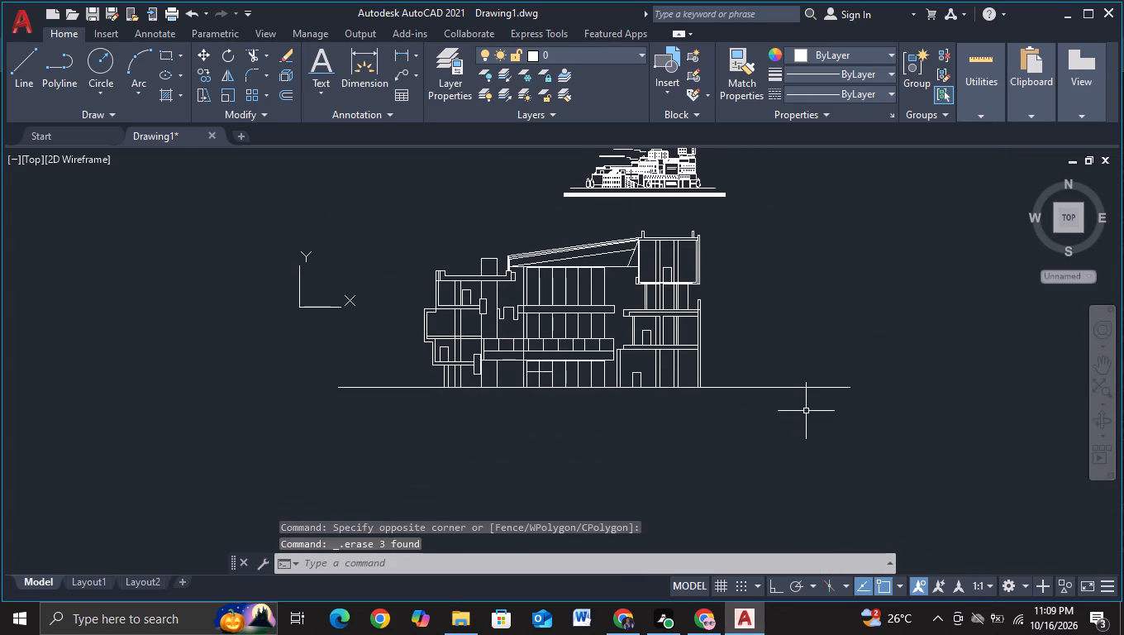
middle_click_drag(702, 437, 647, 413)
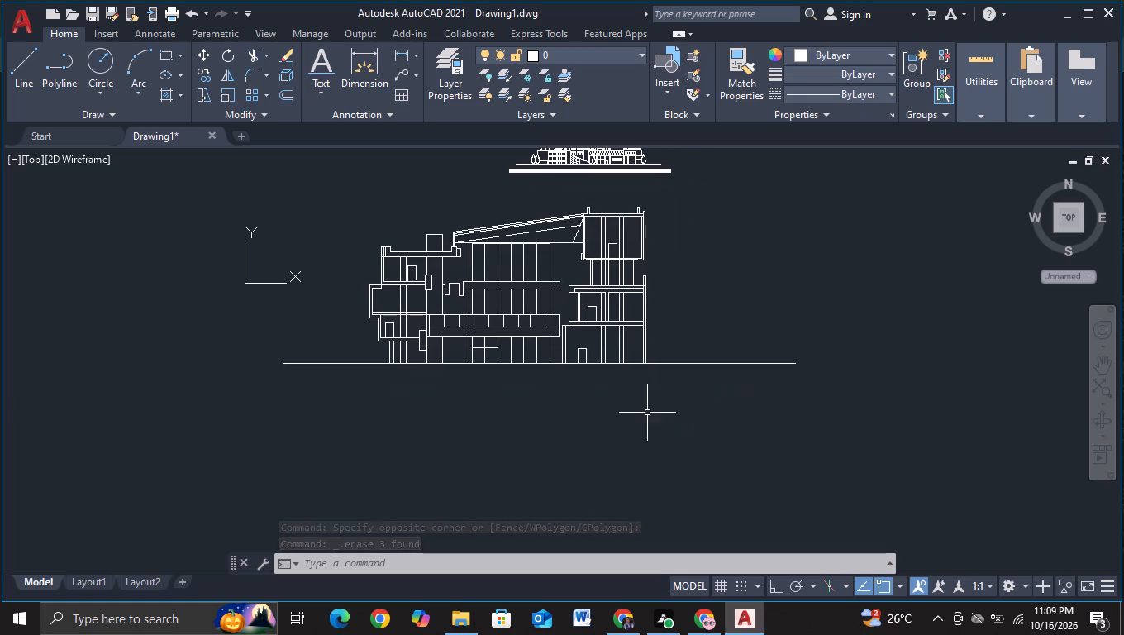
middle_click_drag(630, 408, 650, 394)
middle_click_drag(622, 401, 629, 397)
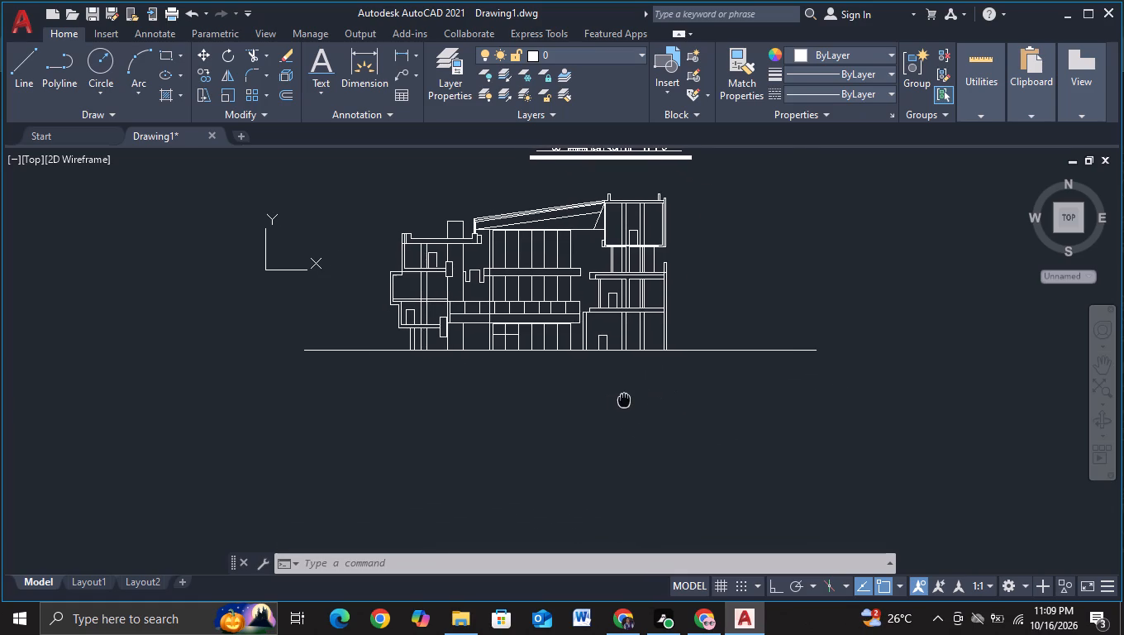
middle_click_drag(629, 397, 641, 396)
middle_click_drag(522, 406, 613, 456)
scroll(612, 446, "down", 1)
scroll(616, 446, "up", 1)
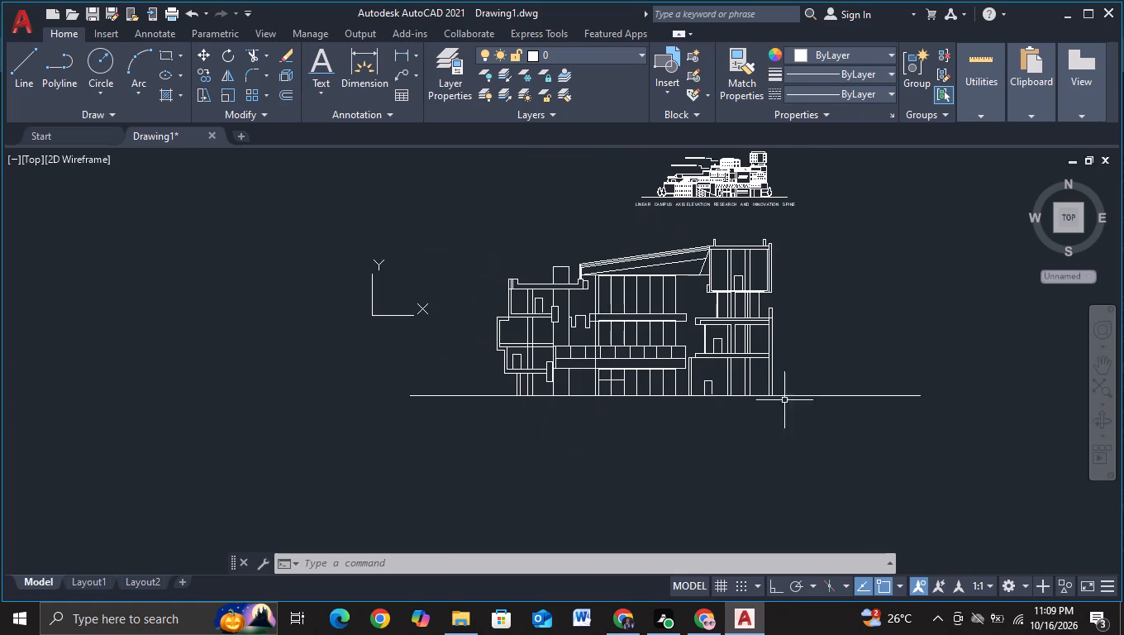
Copy the tree beside the campus elevation's right end onto the section's ground line, just beyond the right block.
middle_click_drag(814, 312, 707, 432)
scroll(708, 413, "up", 2)
middle_click_drag(657, 339, 745, 460)
scroll(713, 417, "up", 2)
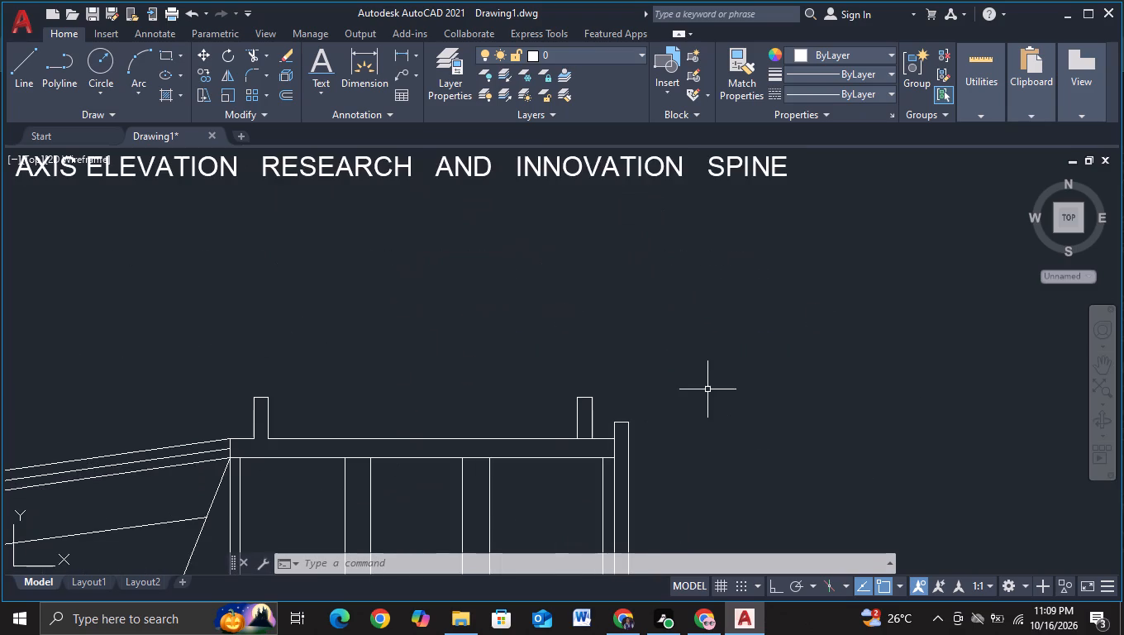
middle_click_drag(708, 359, 870, 484)
left_click(784, 232)
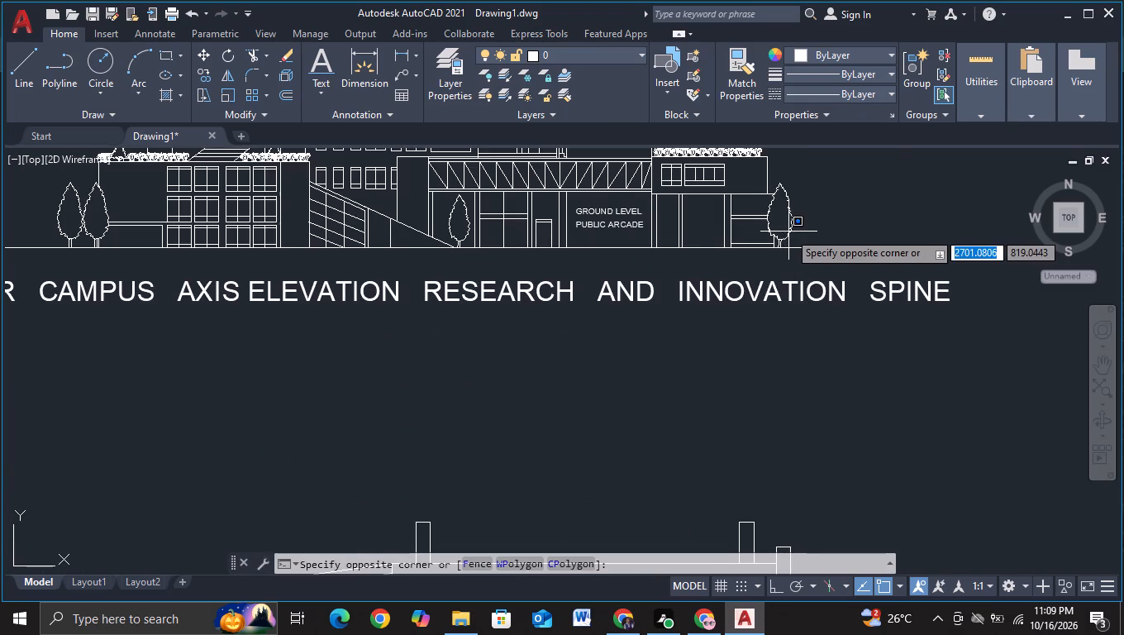
key("Escape")
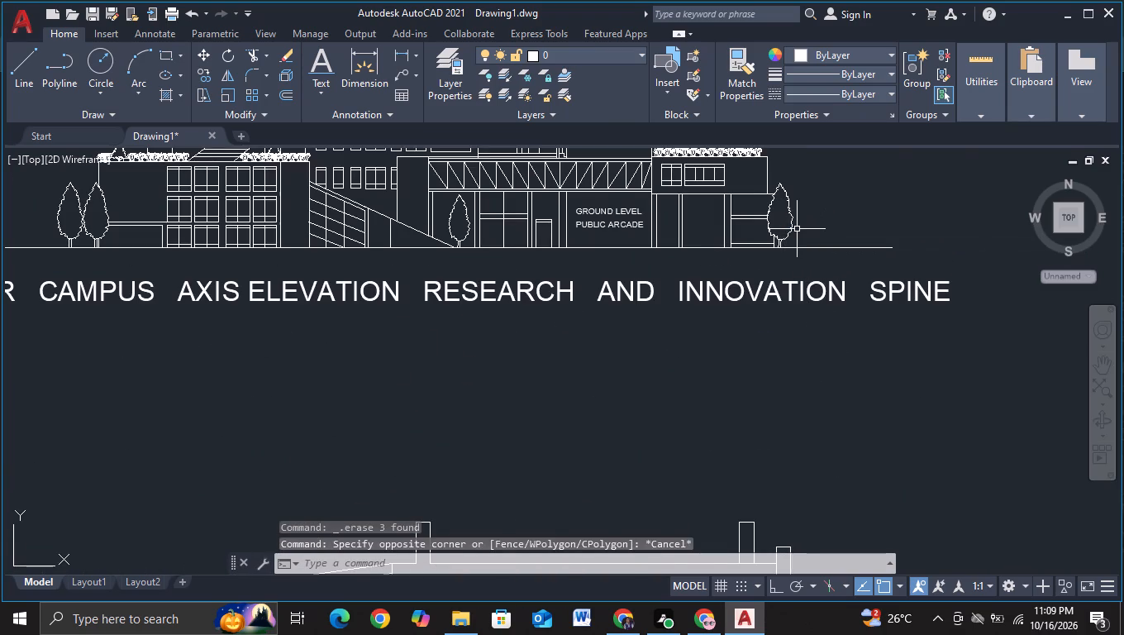
left_click(791, 234)
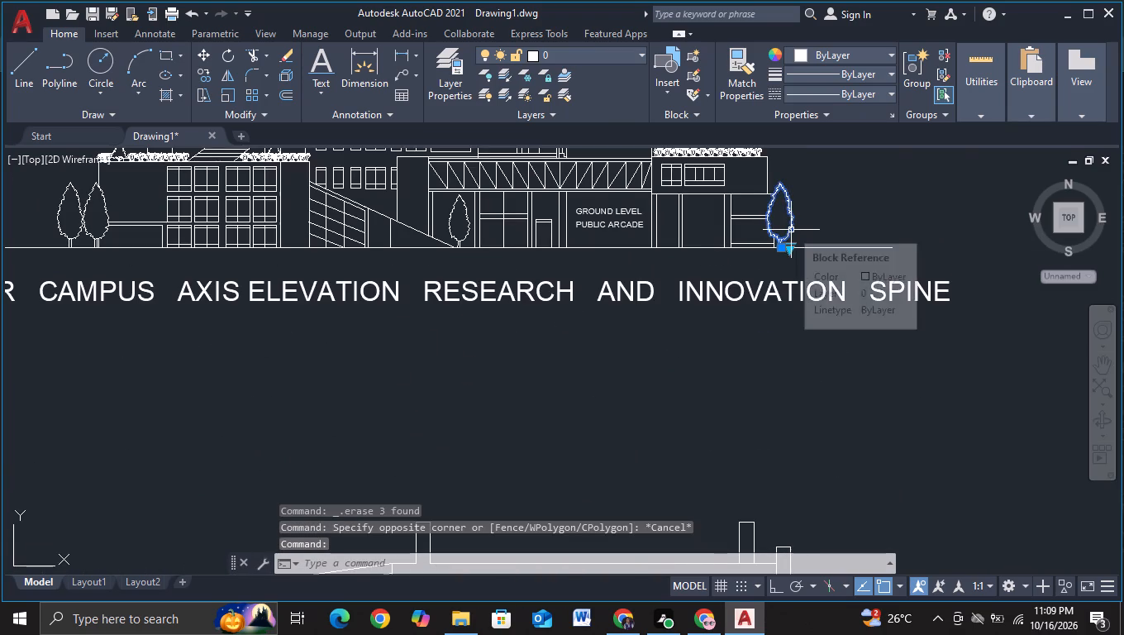
key("c")
left_click(836, 281)
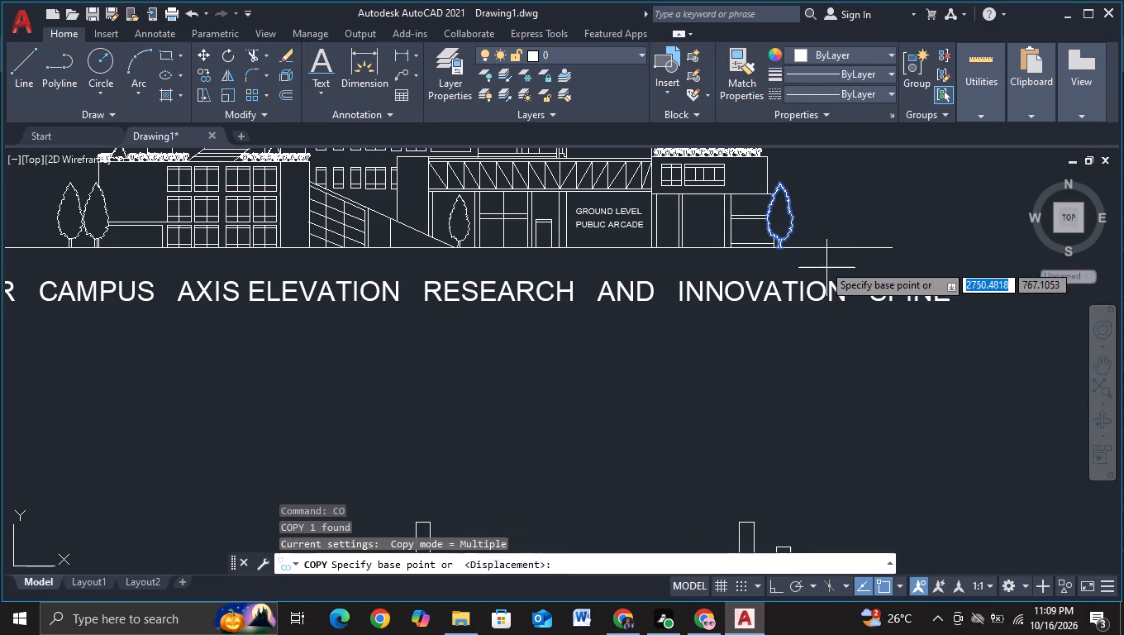
left_click(785, 225)
middle_click_drag(799, 437, 780, 303)
scroll(780, 302, "down", 3)
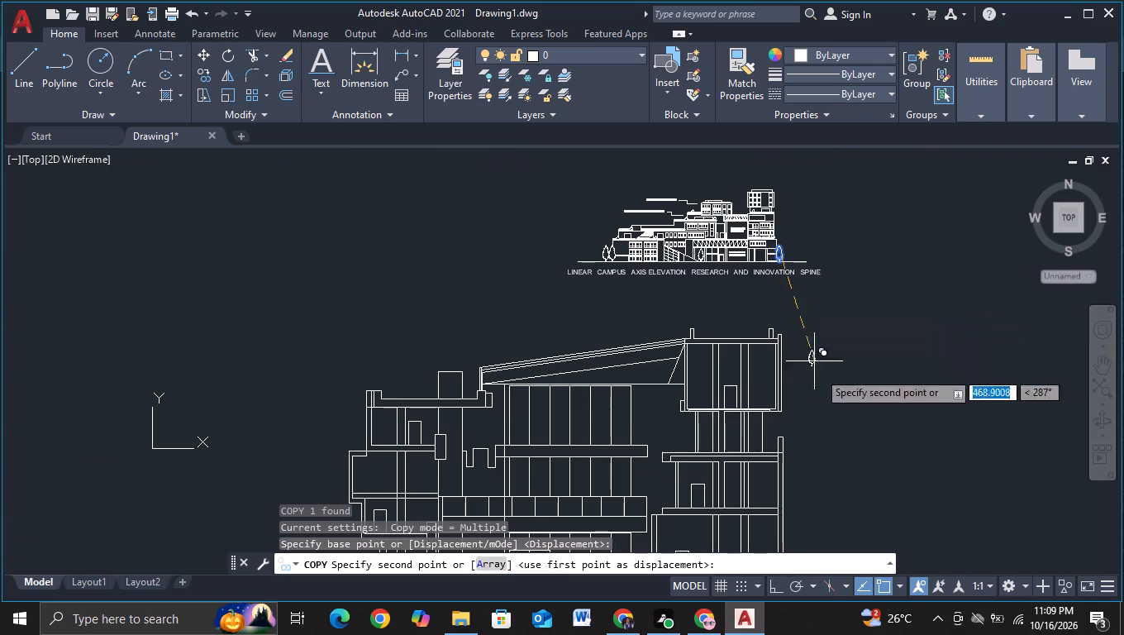
middle_click_drag(831, 454, 787, 327)
scroll(756, 437, "up", 1)
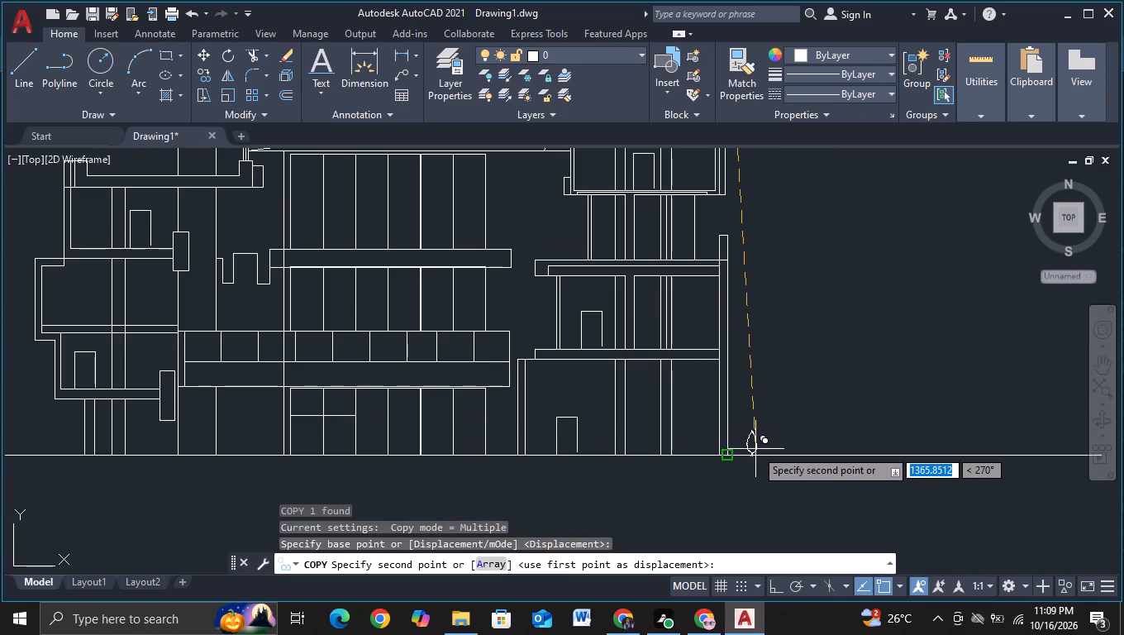
scroll(755, 449, "up", 2)
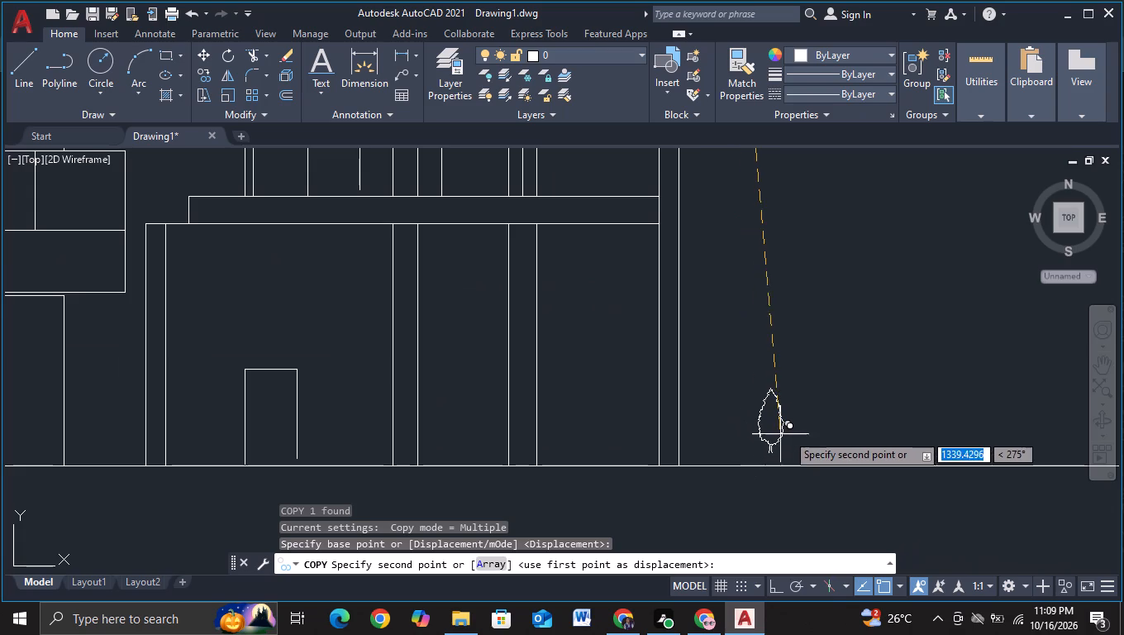
left_click(793, 447)
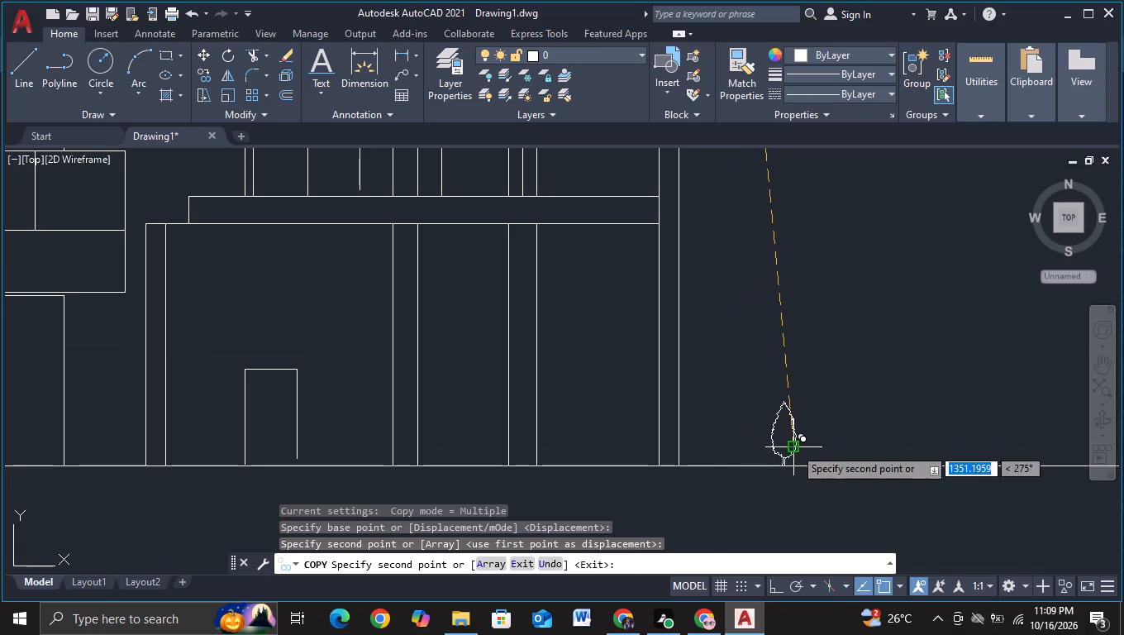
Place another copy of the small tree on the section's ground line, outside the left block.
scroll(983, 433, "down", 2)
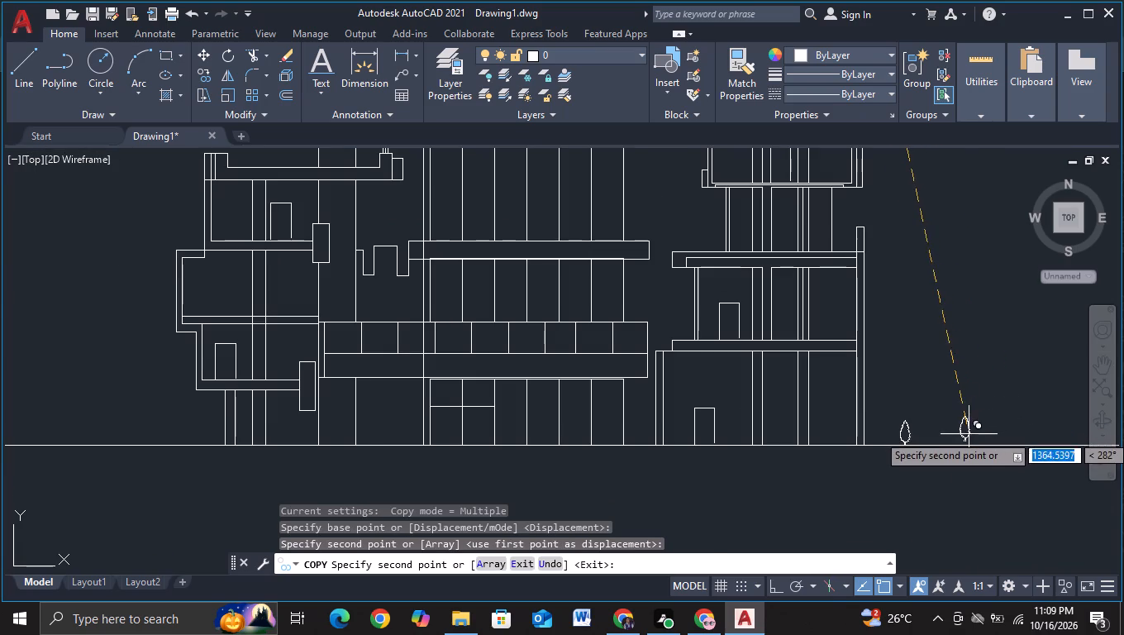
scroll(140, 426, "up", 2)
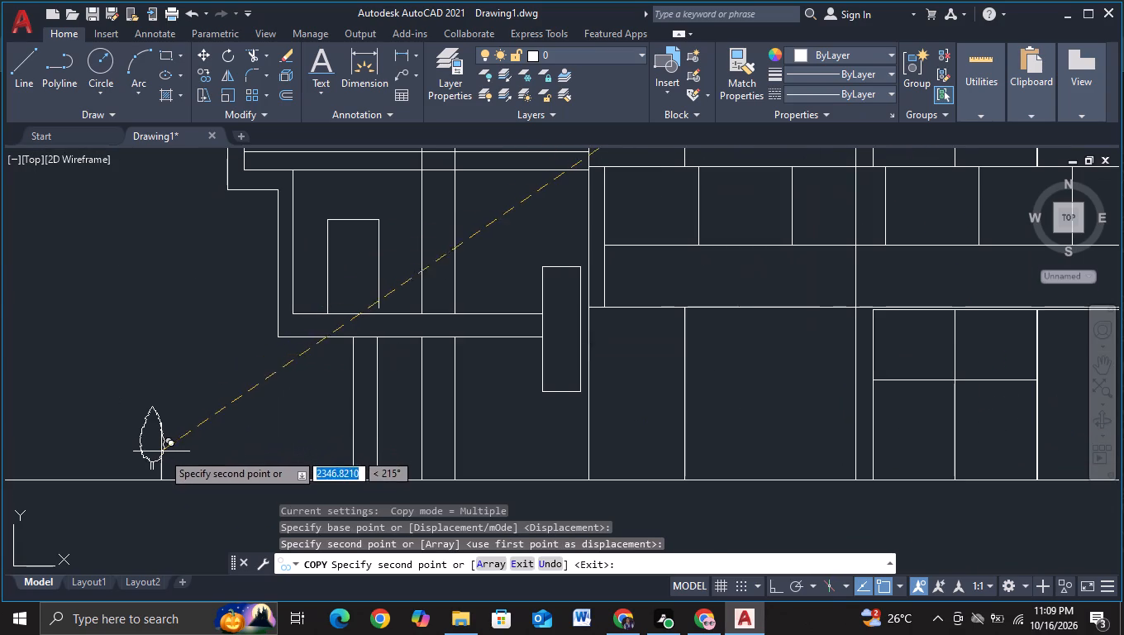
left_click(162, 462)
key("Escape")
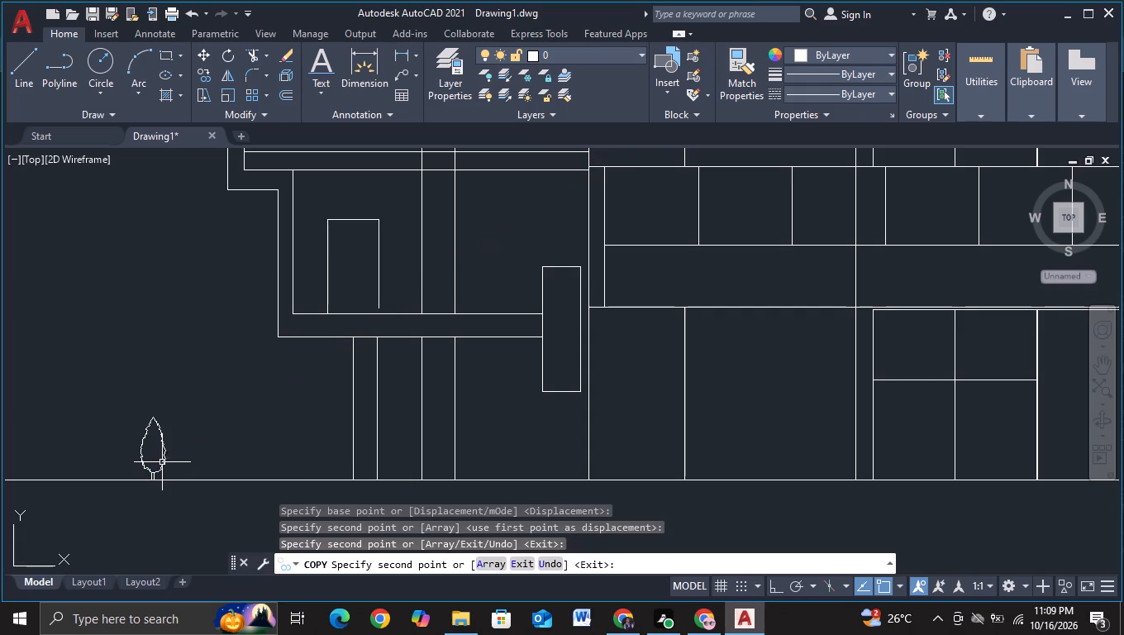
Scale up the small tree beyond the right block to roughly ground-storey height.
scroll(171, 456, "down", 4)
scroll(474, 452, "up", 2)
scroll(478, 451, "down", 2)
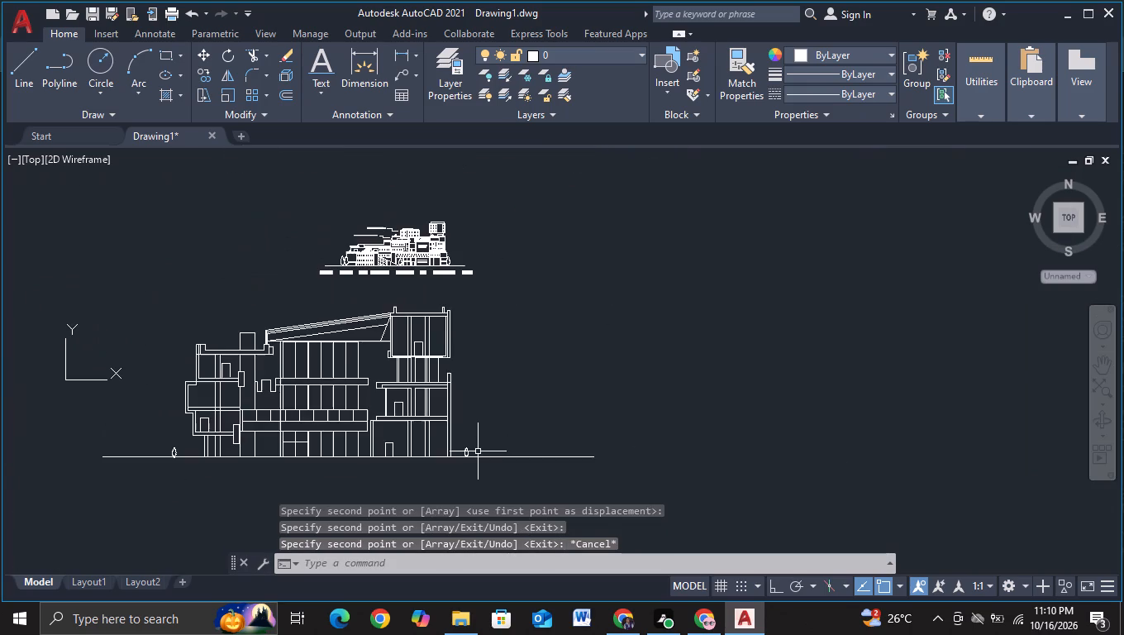
scroll(478, 451, "up", 1)
left_click(455, 456)
key("s")
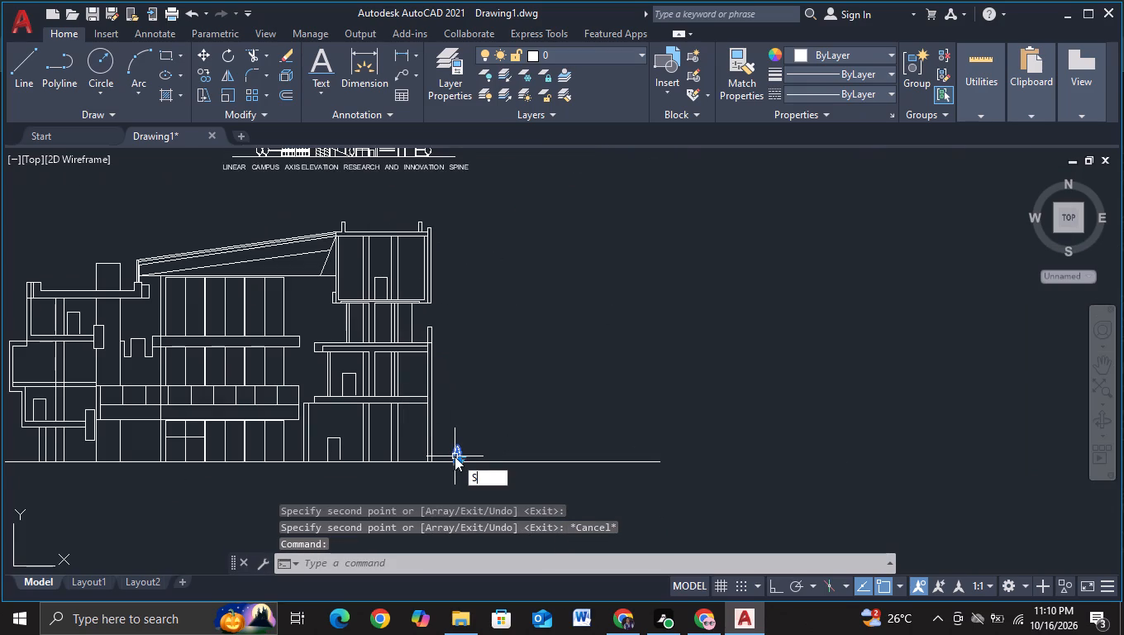
left_click(512, 505)
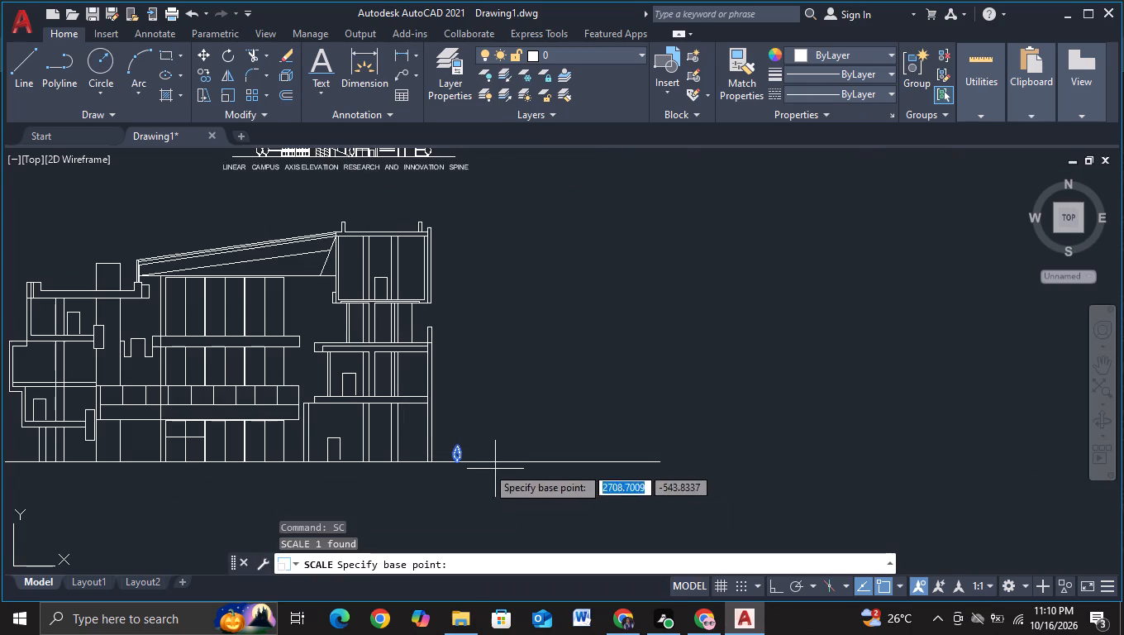
left_click(461, 456)
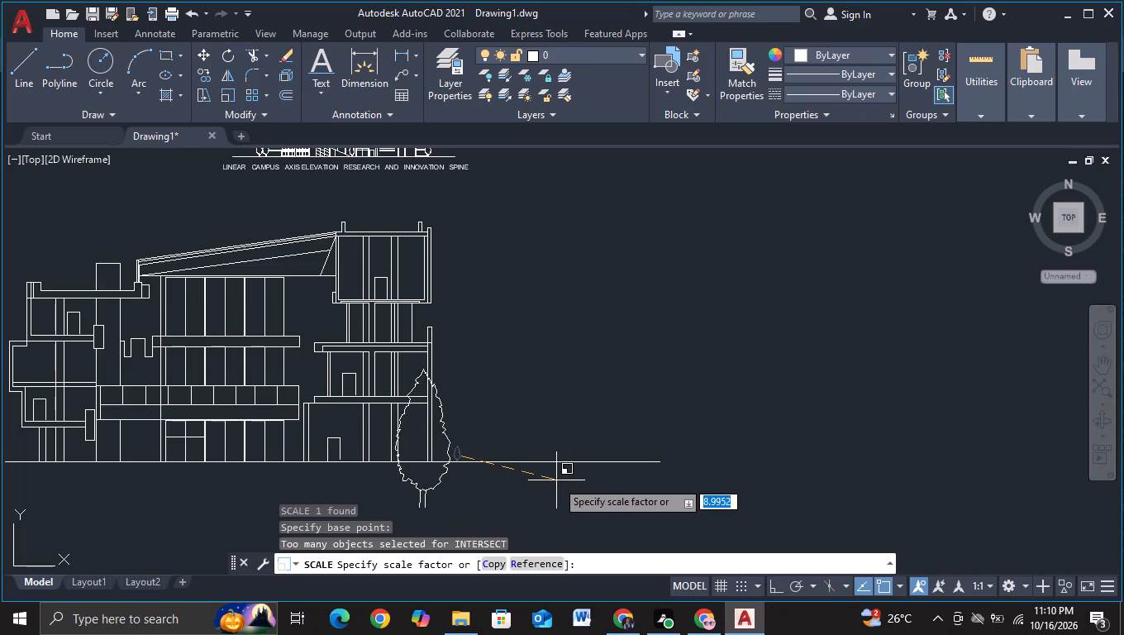
left_click(526, 475)
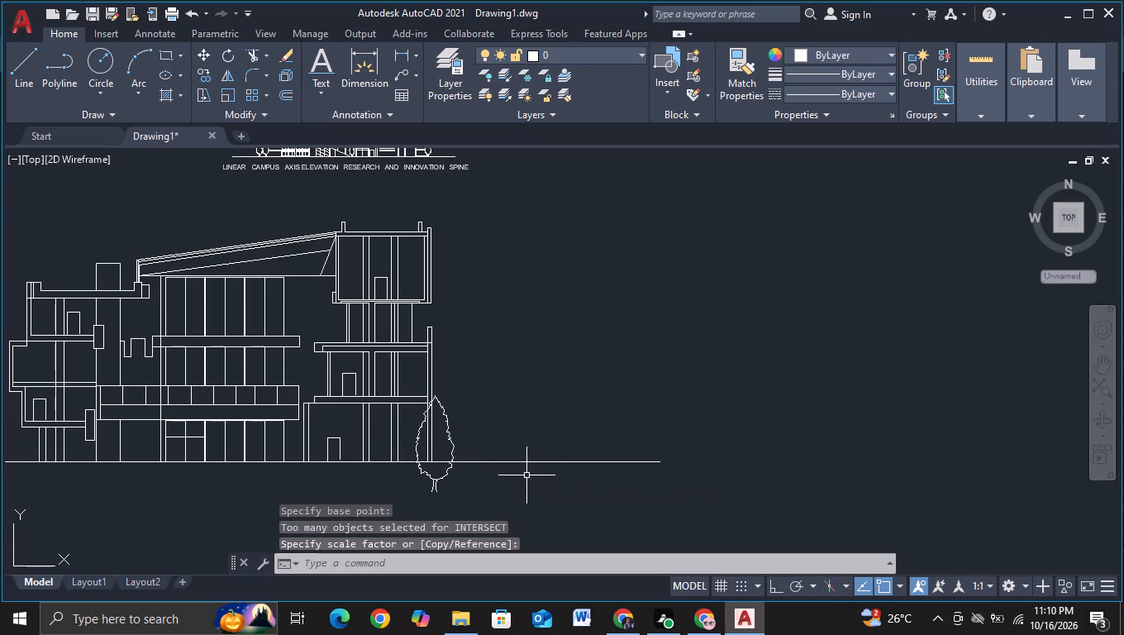
Move the enlarged tree clear of the right block's outer wall, with its trunk at the ground line.
left_click(449, 468)
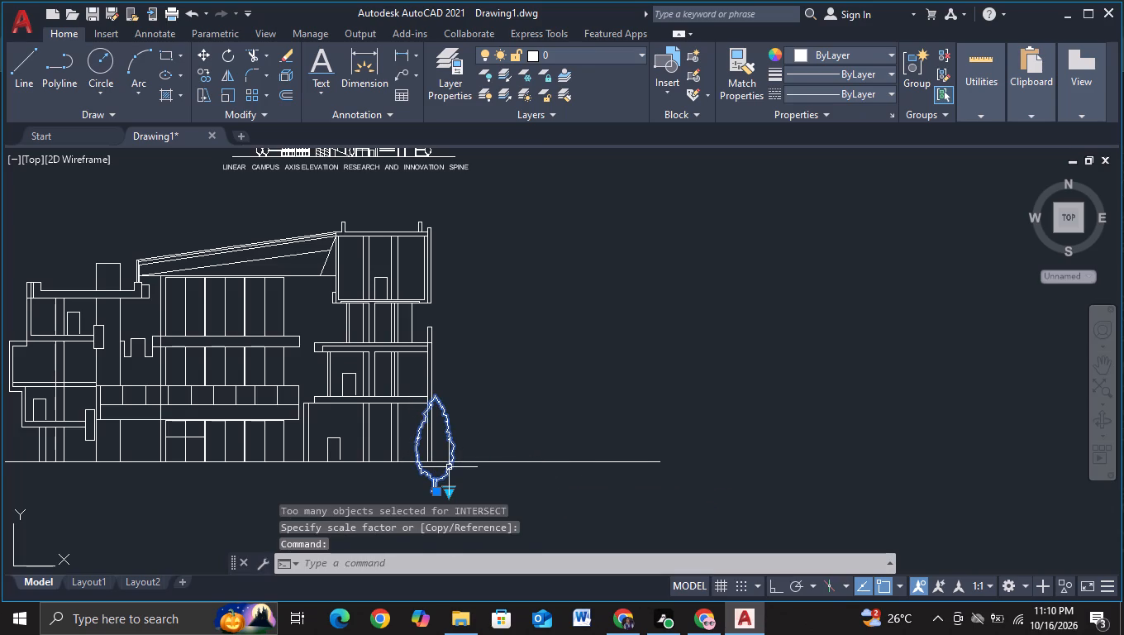
key("m")
left_click(515, 504)
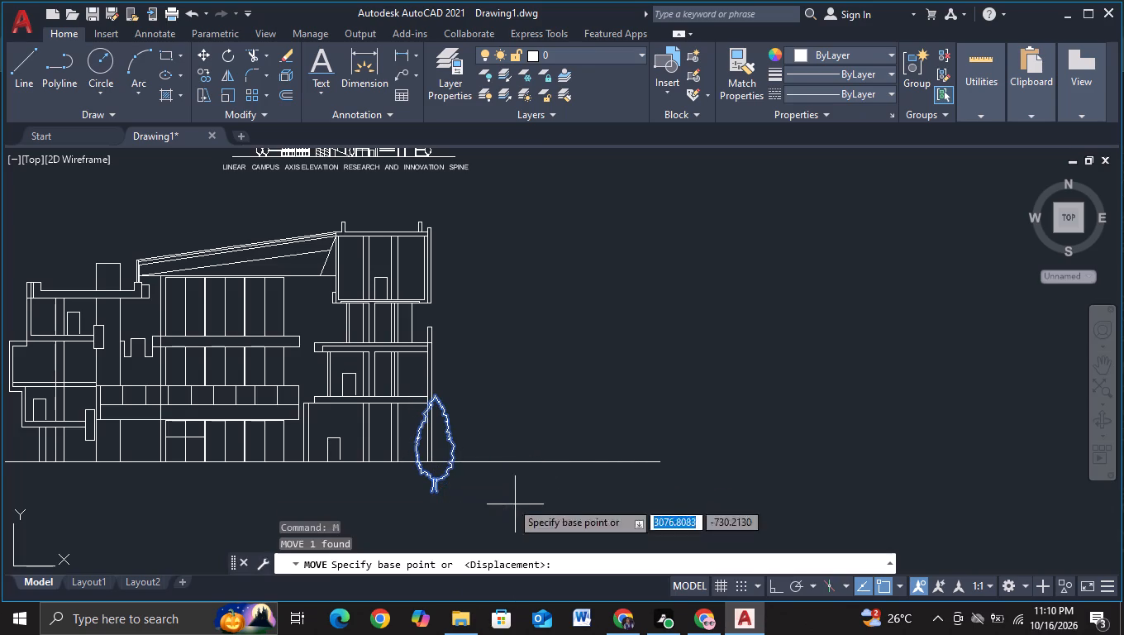
left_click(440, 450)
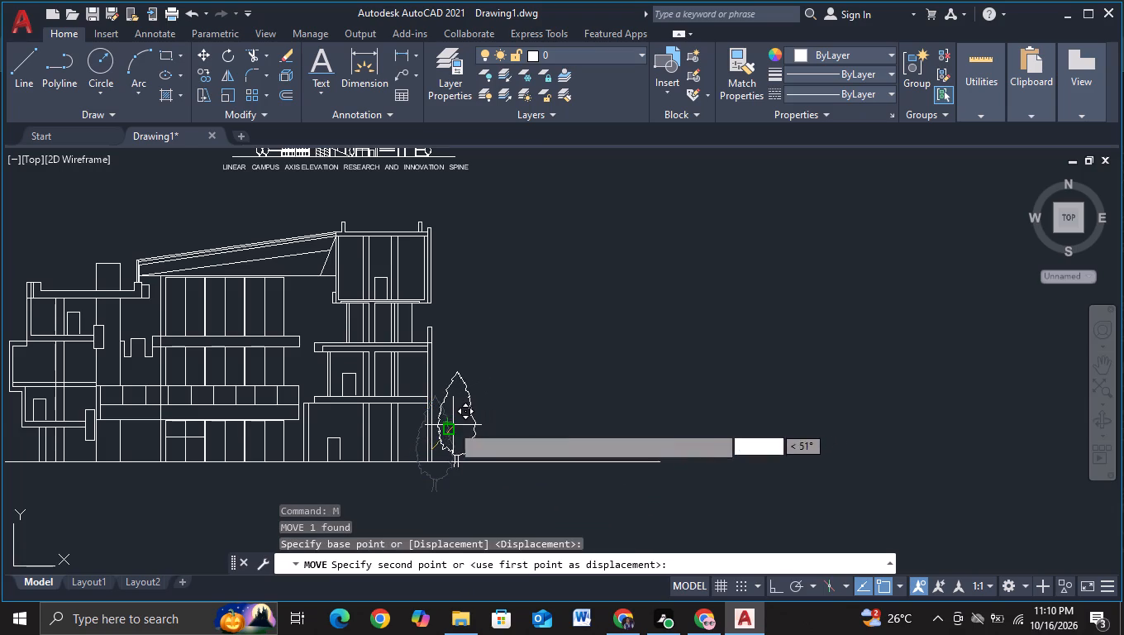
left_click(456, 418)
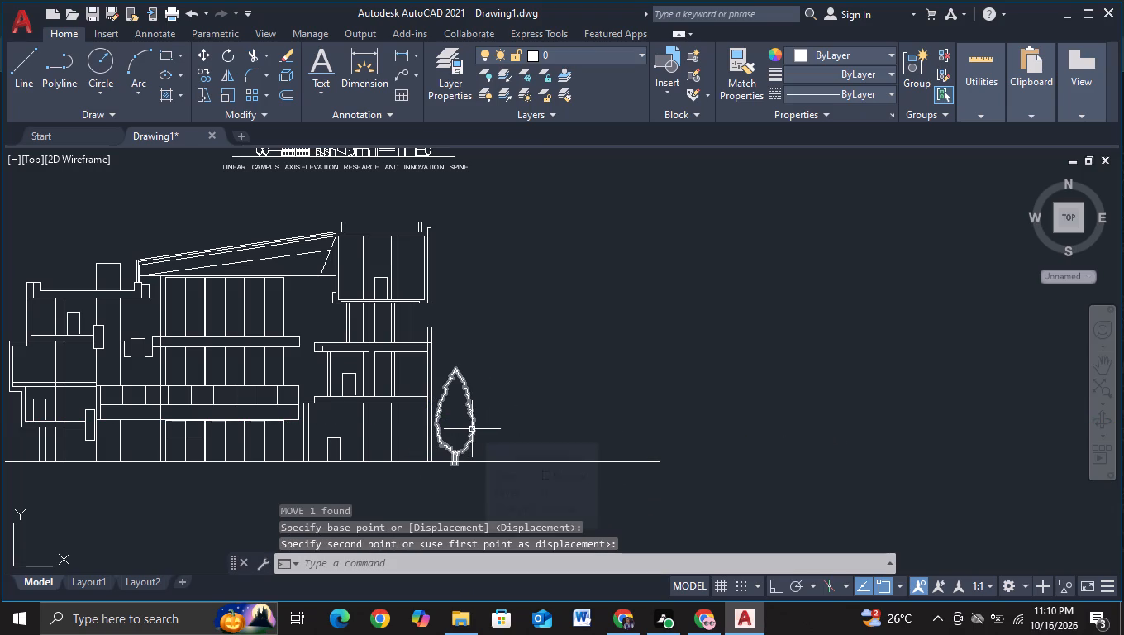
Scale down the tree beside the right block by a factor of about 0.67.
left_click(472, 429)
key("s")
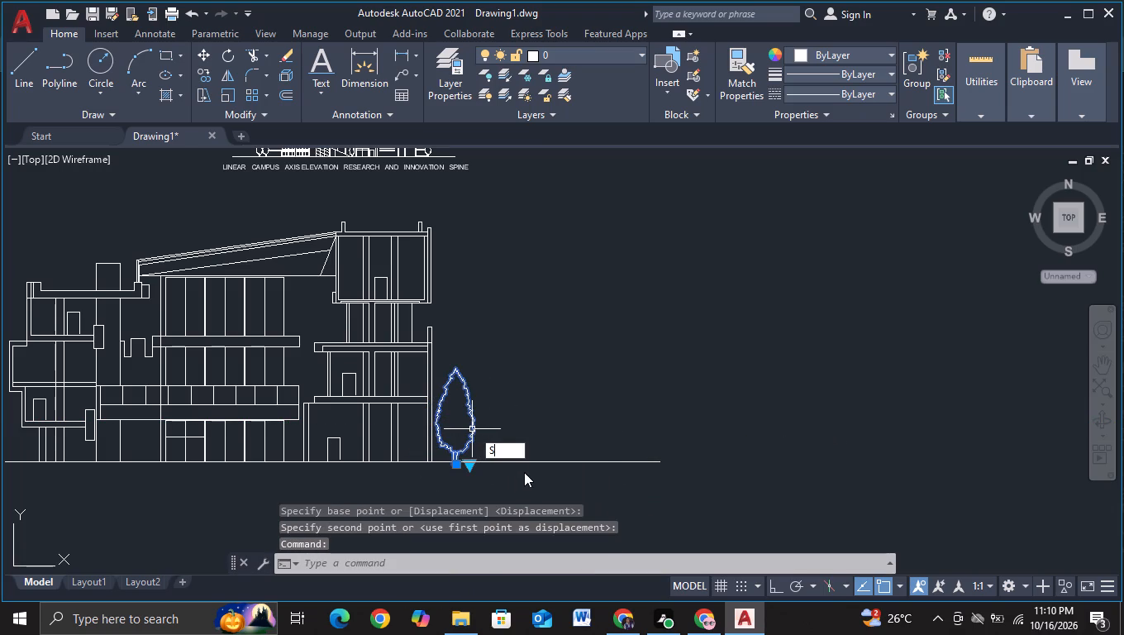
left_click(522, 477)
left_click(462, 429)
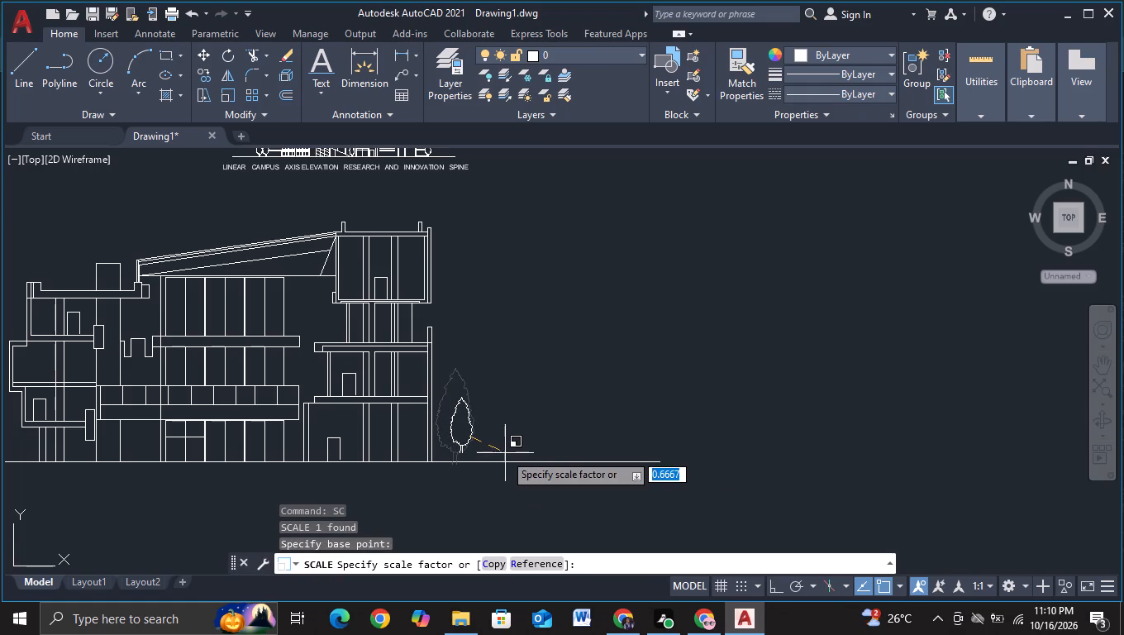
left_click(504, 453)
Move the resized tree down onto the ground line, just beyond the right block's outer wall.
left_click(470, 441)
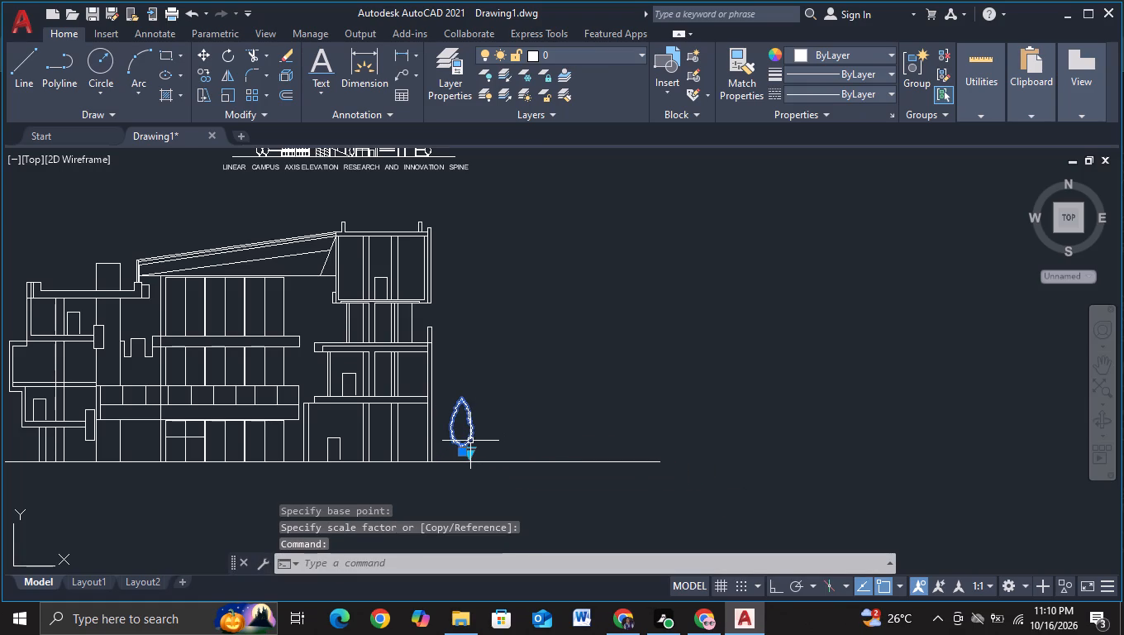
key("m")
left_click(511, 483)
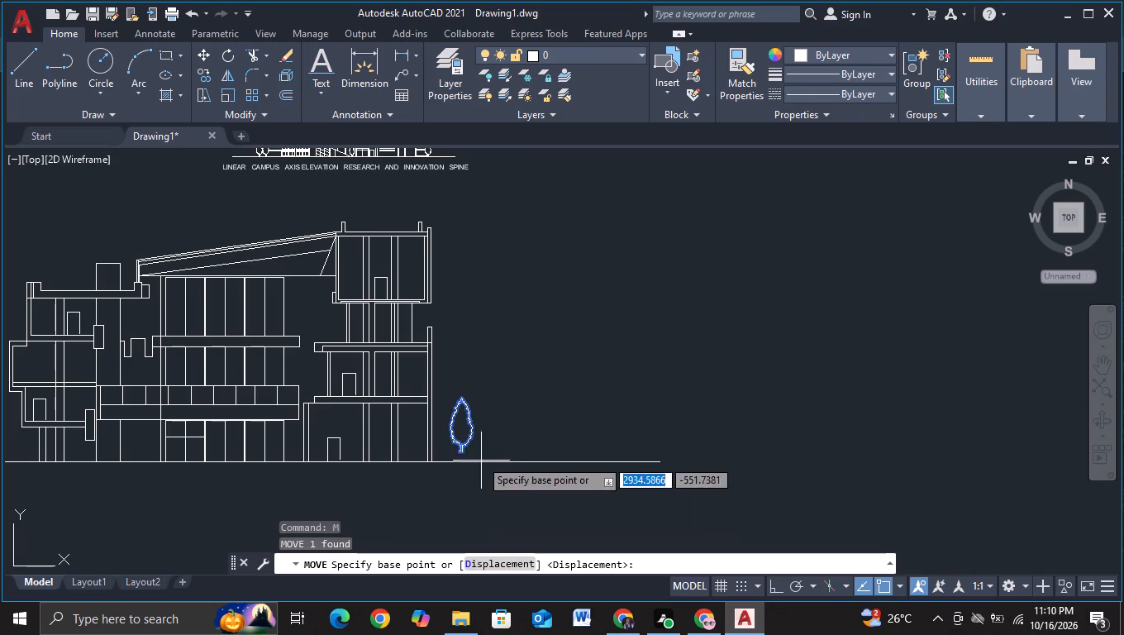
left_click(463, 438)
scroll(450, 456, "up", 1)
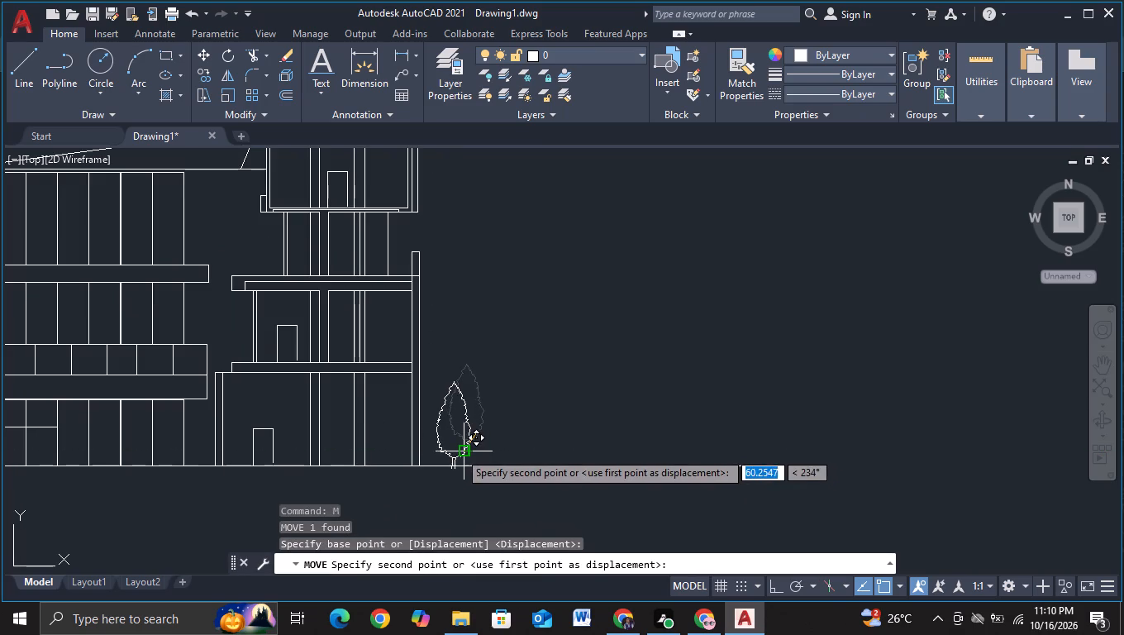
scroll(455, 448, "up", 2)
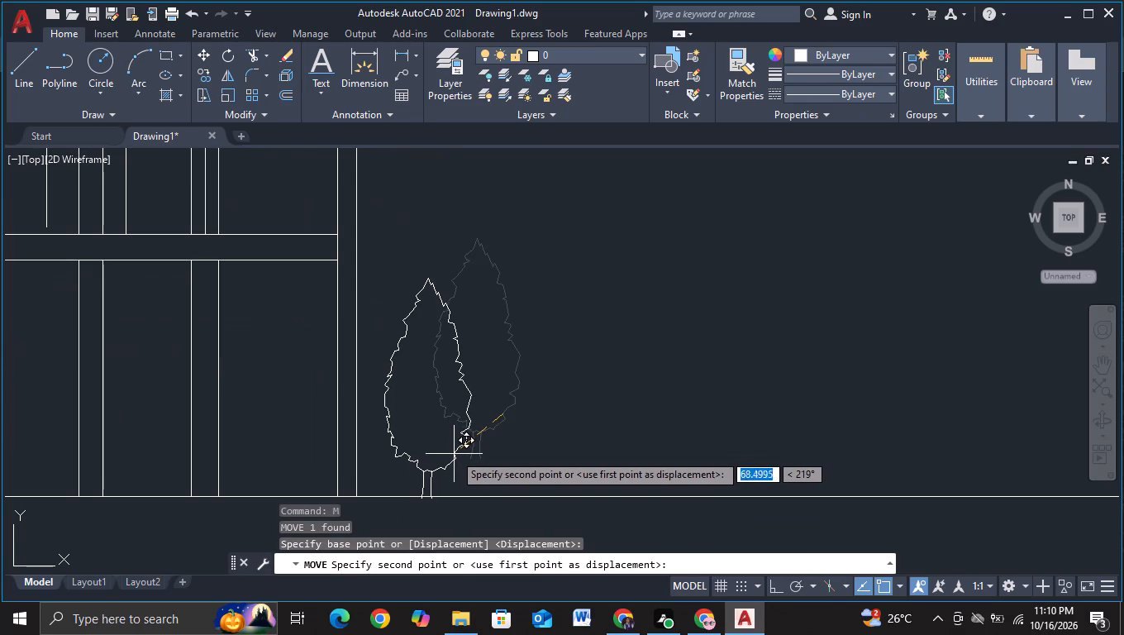
left_click(455, 452)
scroll(455, 452, "down", 2)
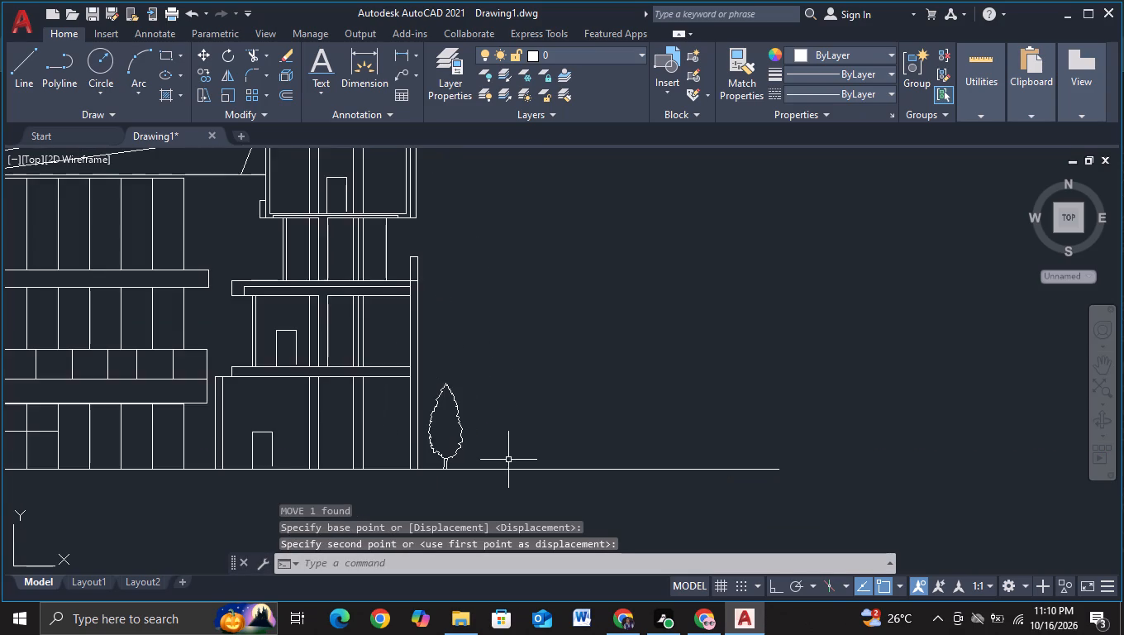
Copy the resized tree horizontally along the ground line to its outer side, with Ortho on and object snap off.
scroll(521, 466, "down", 2)
left_click(497, 461)
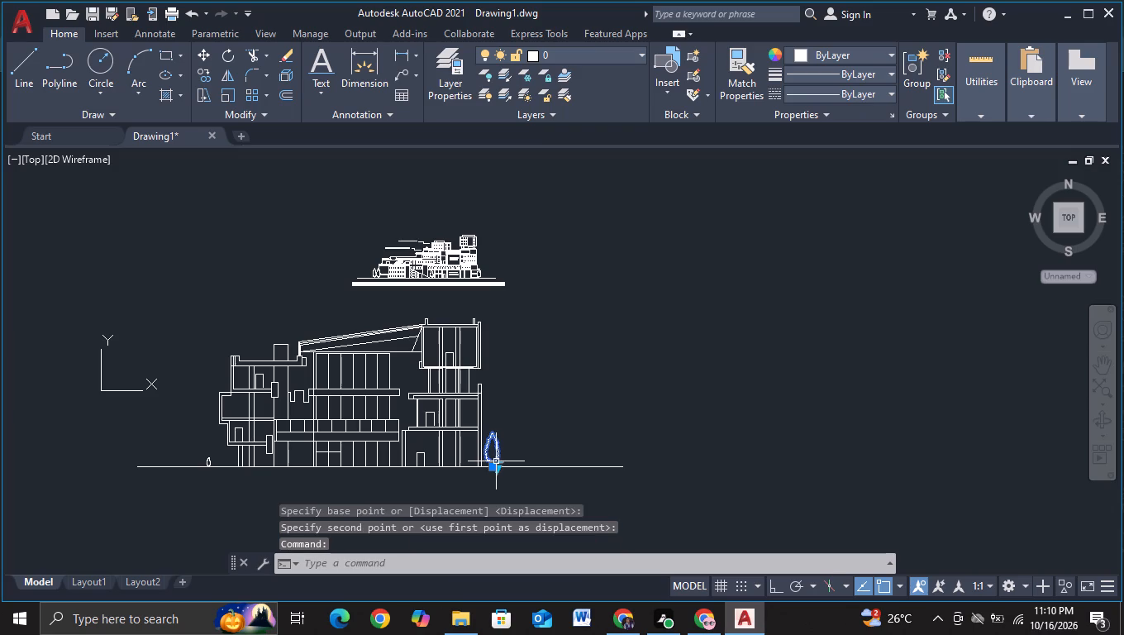
key("c")
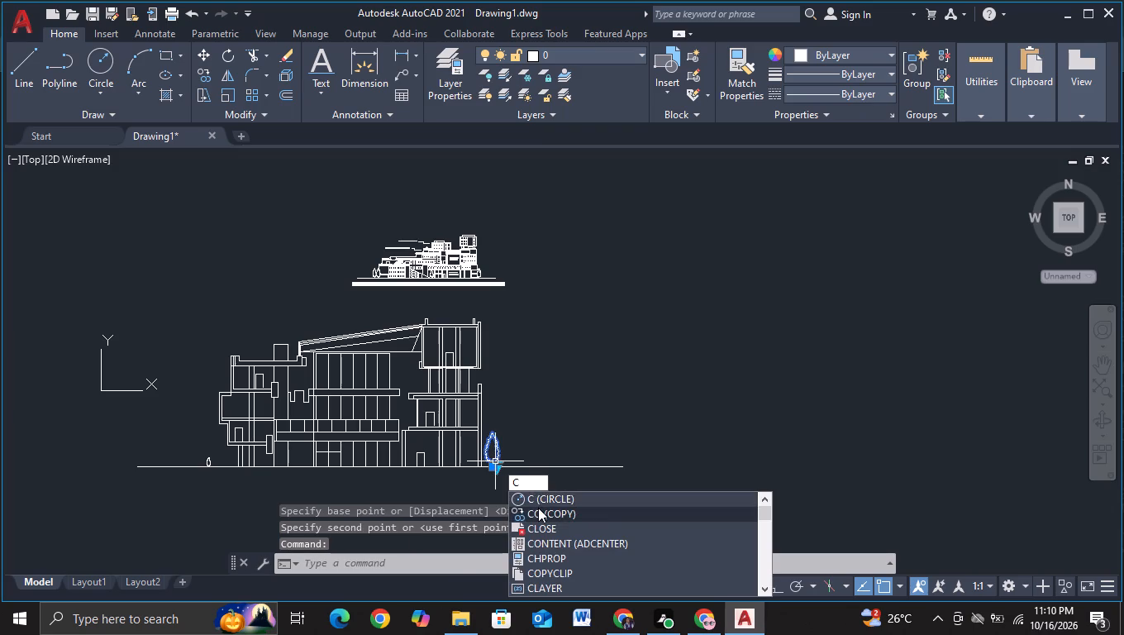
left_click(538, 508)
key("F8")
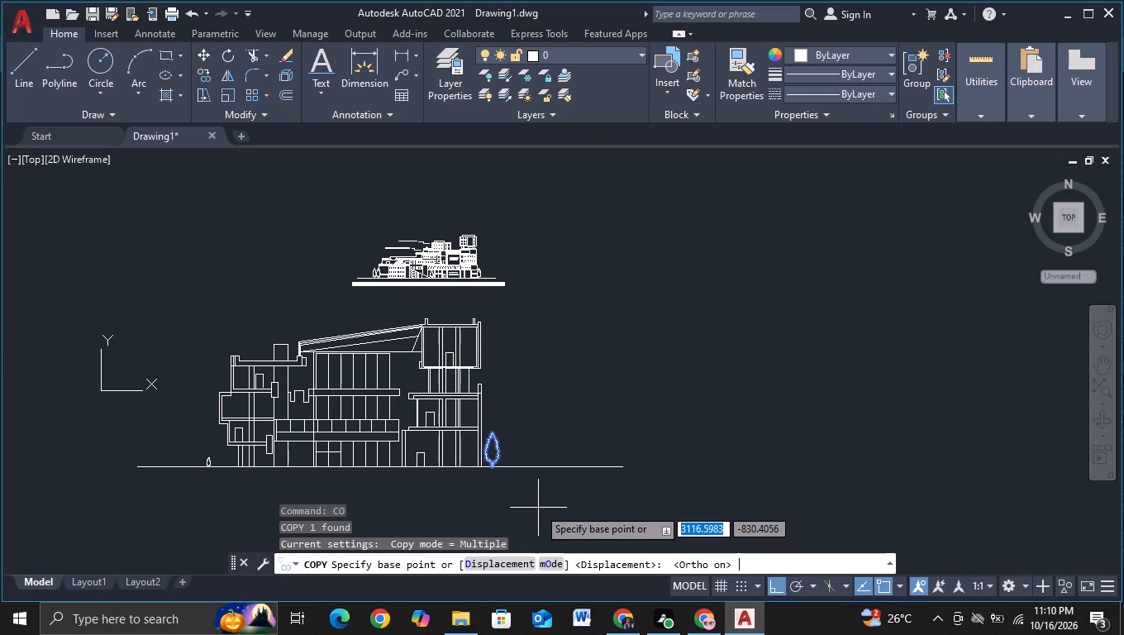
left_click(497, 461)
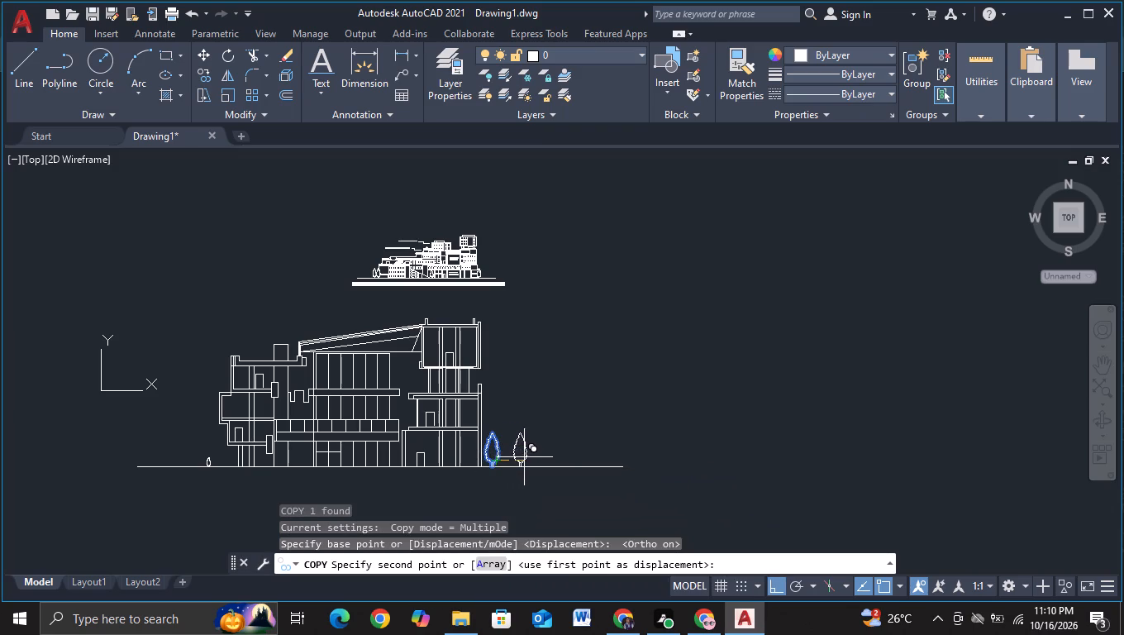
left_click(517, 461)
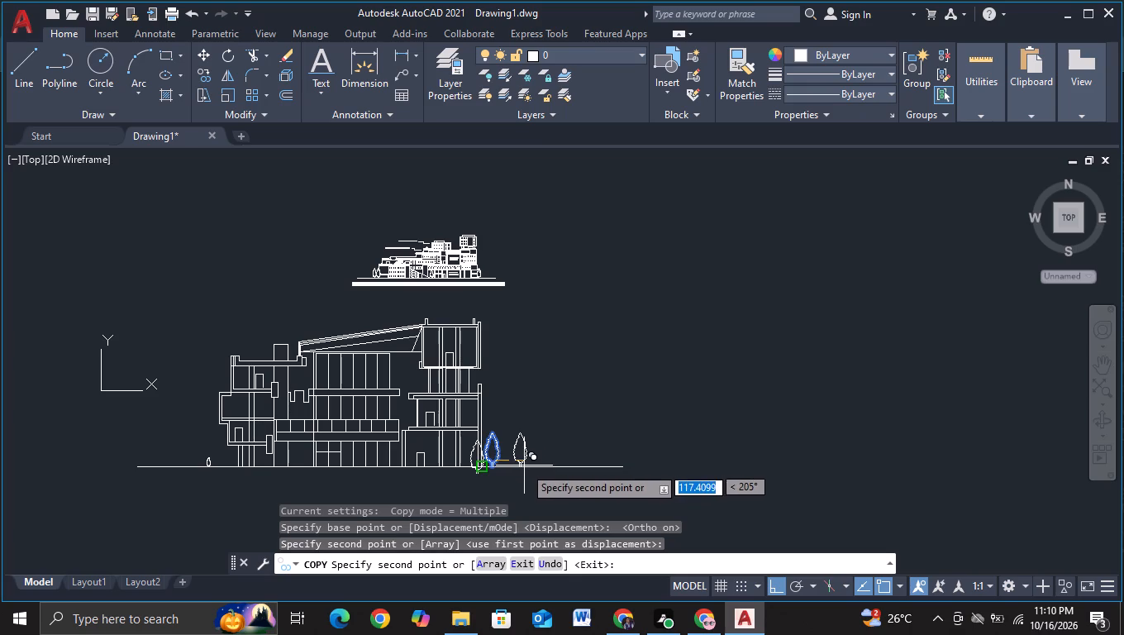
key("ctrl+z")
scroll(522, 466, "up", 3)
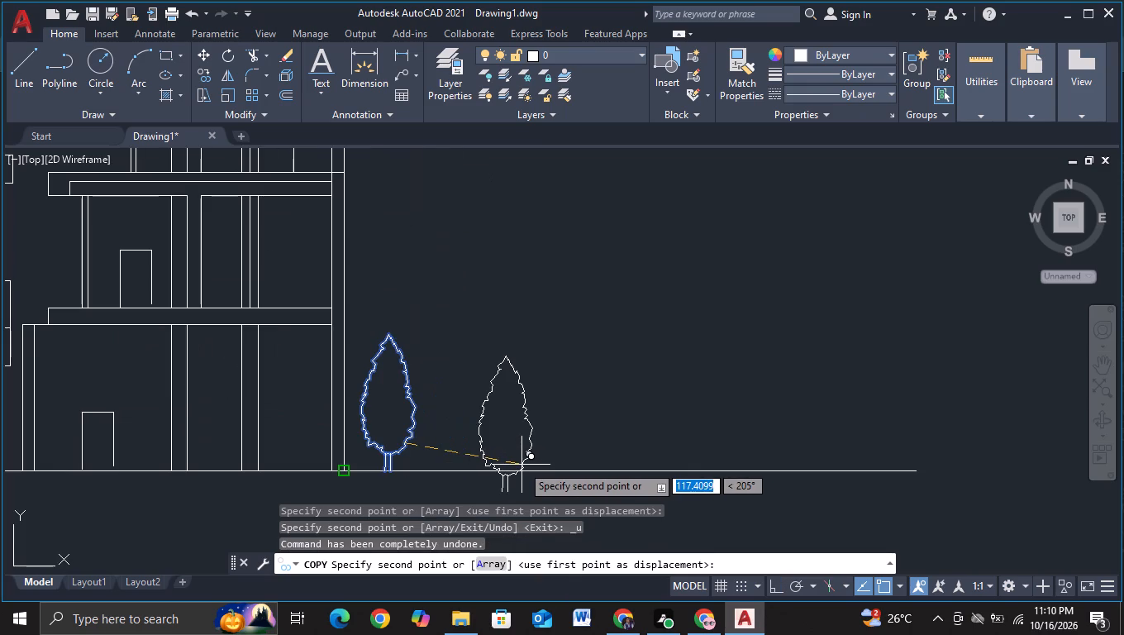
key("F3")
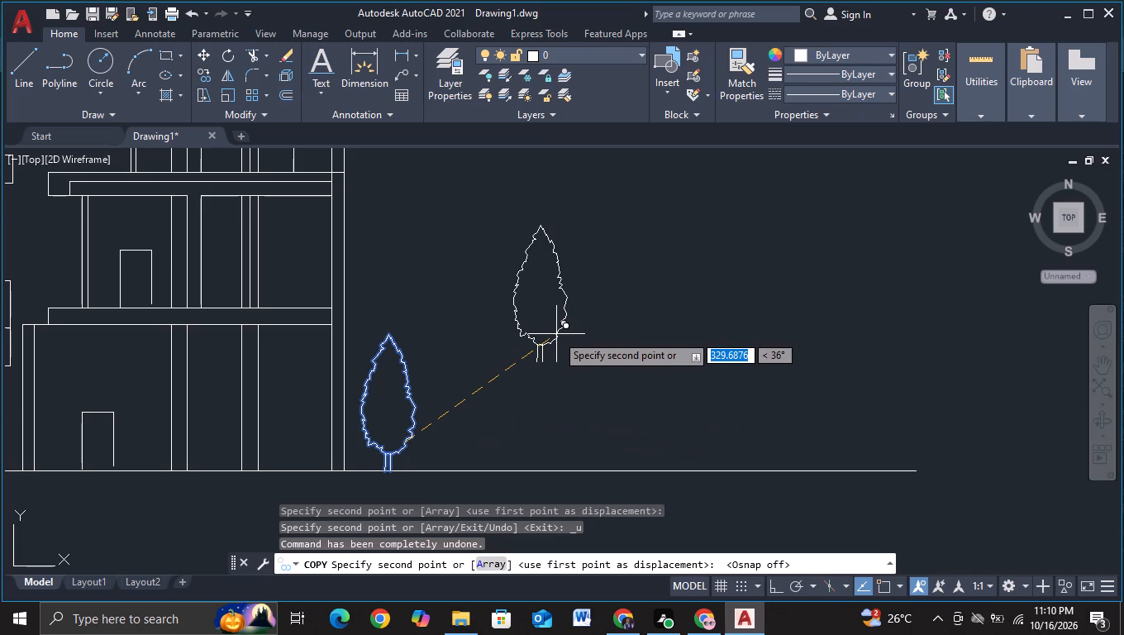
key("F8")
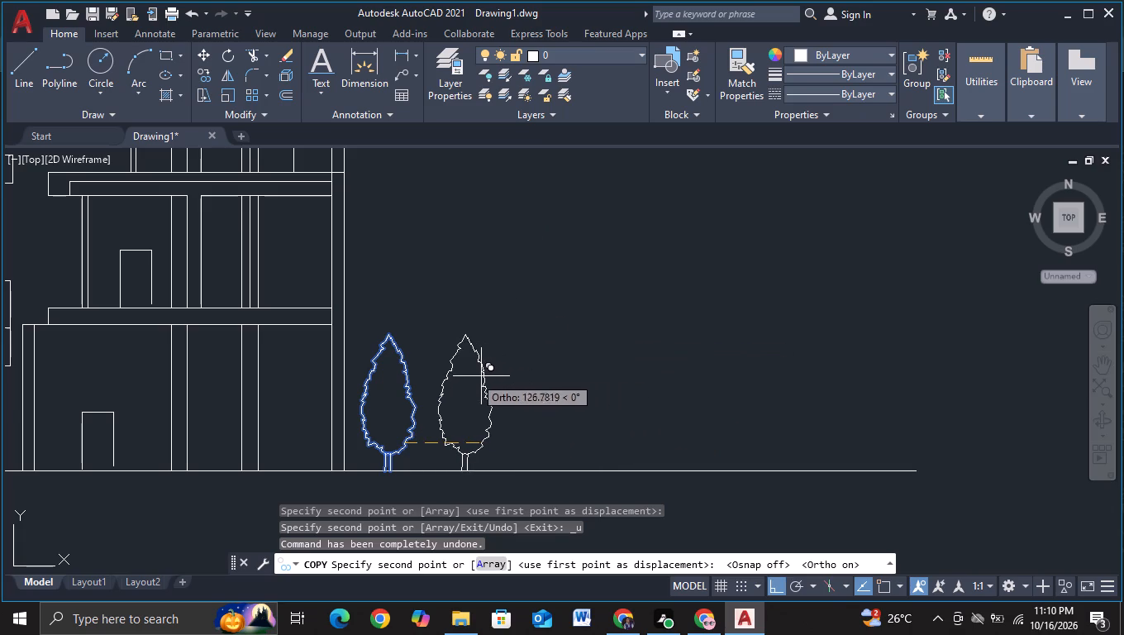
left_click(469, 379)
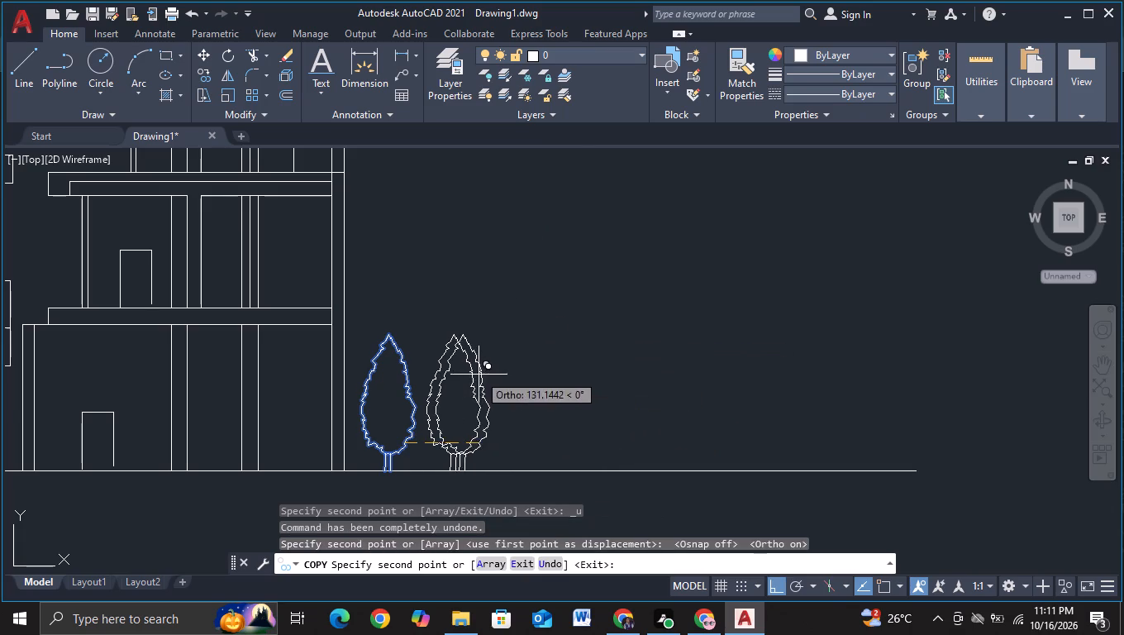
Place two more copies of the resized tree side by side on the ground line outside the left block.
scroll(487, 369, "down", 3)
scroll(155, 371, "up", 3)
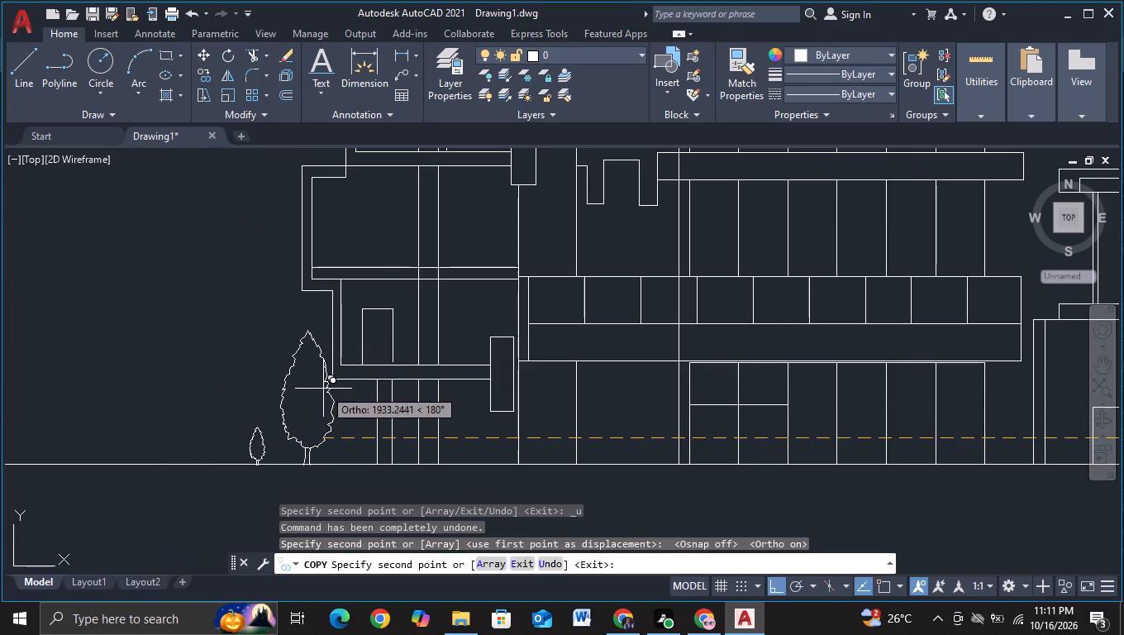
left_click(323, 389)
left_click(241, 400)
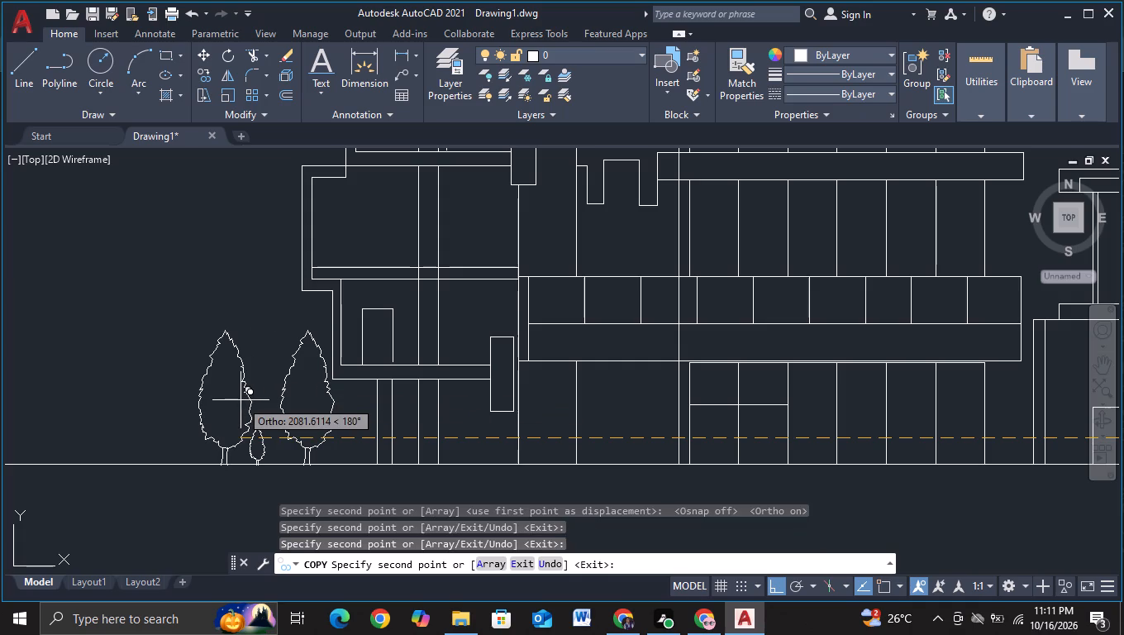
key("Escape")
Delete the small tree standing between the two larger trees outside the left block.
left_click(261, 451)
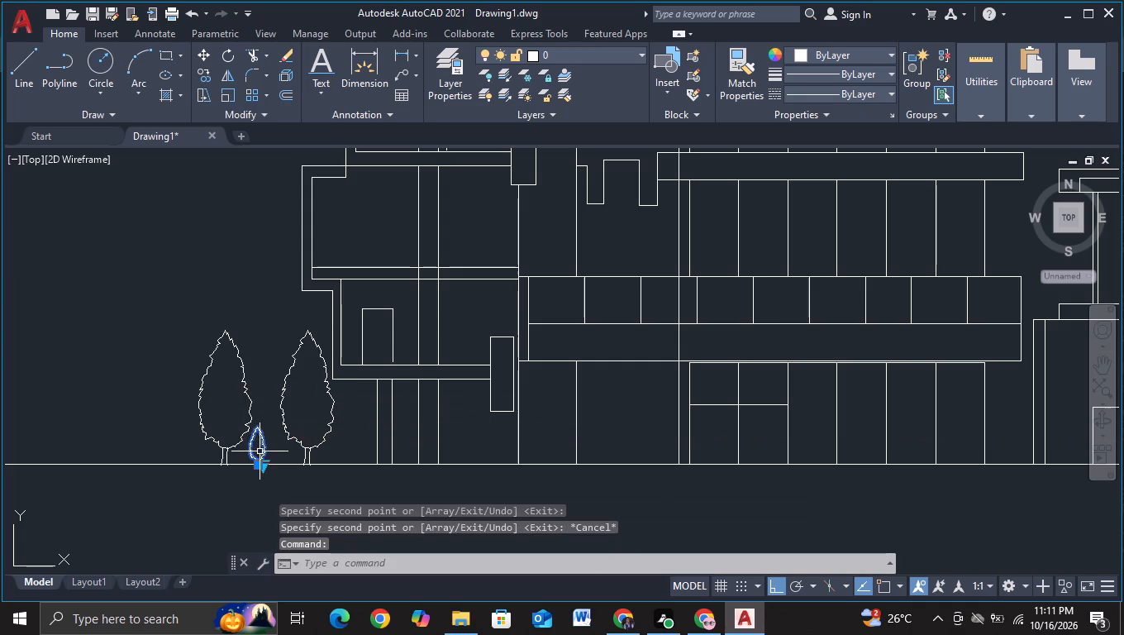
key("Delete")
Trim away the excess box outline standing above the left block's roof slab.
scroll(259, 452, "down", 3)
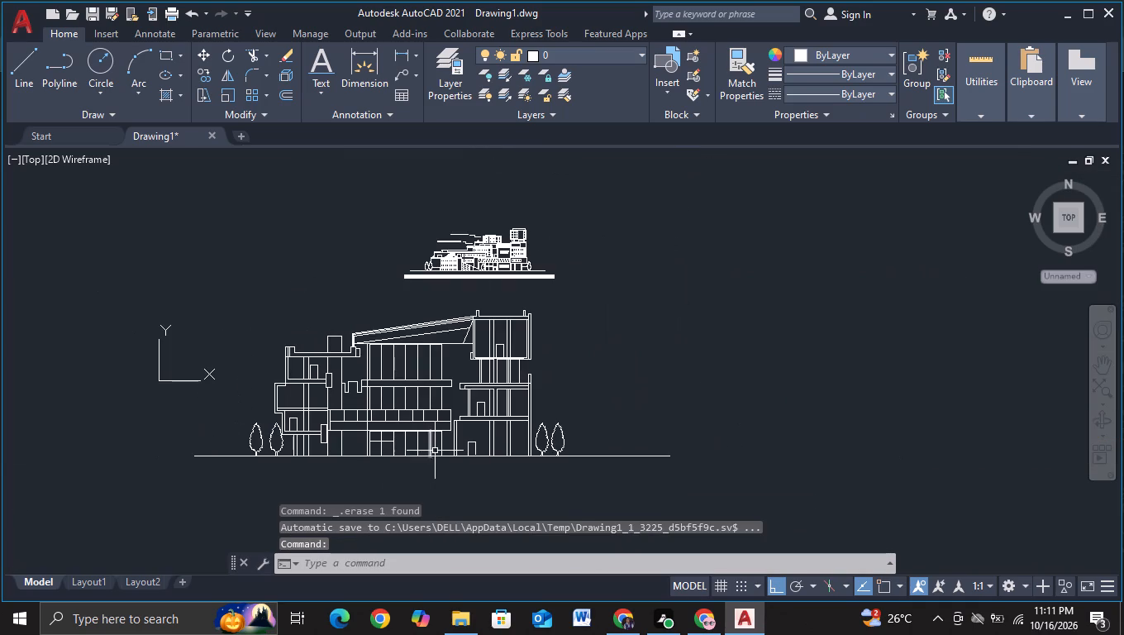
middle_click_drag(490, 483, 515, 426)
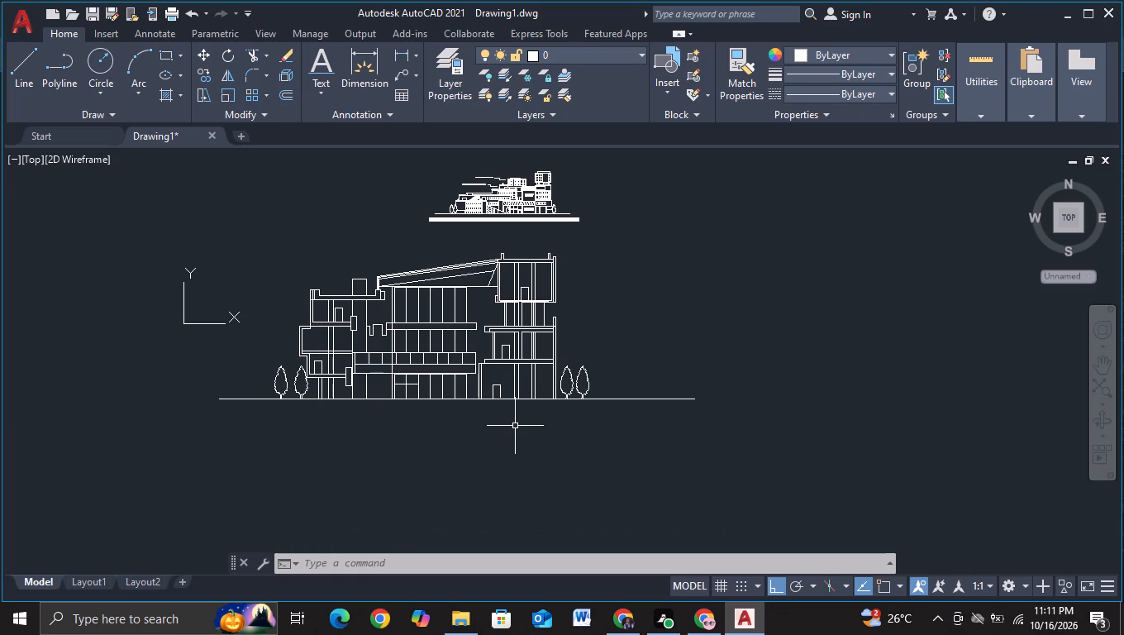
left_click(250, 54)
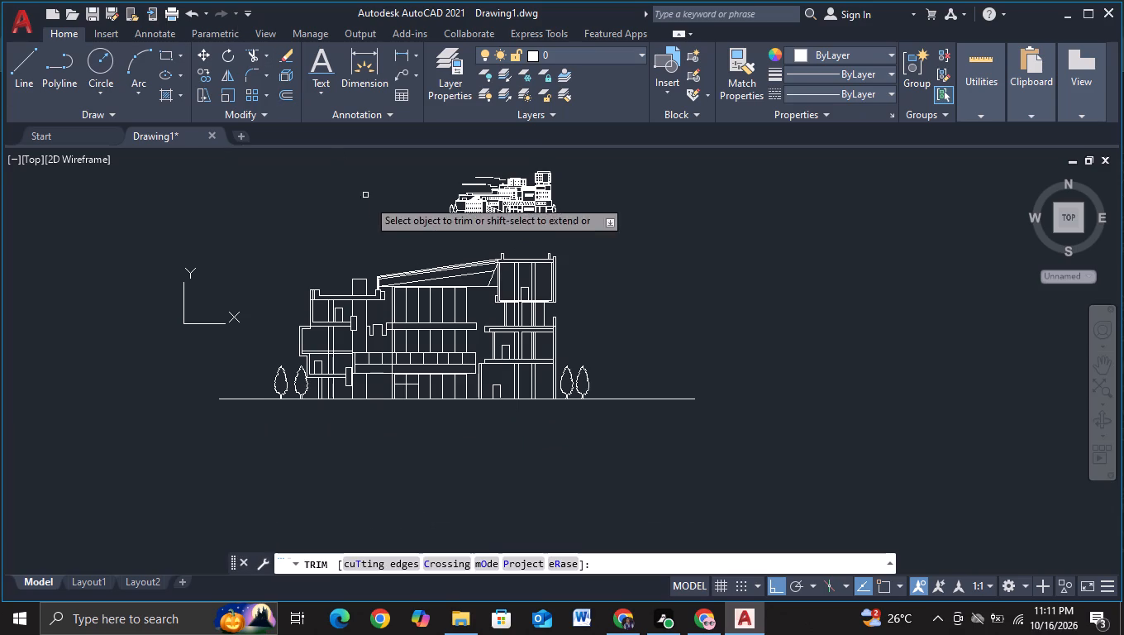
scroll(369, 203, "up", 2)
left_click_drag(365, 413, 334, 390)
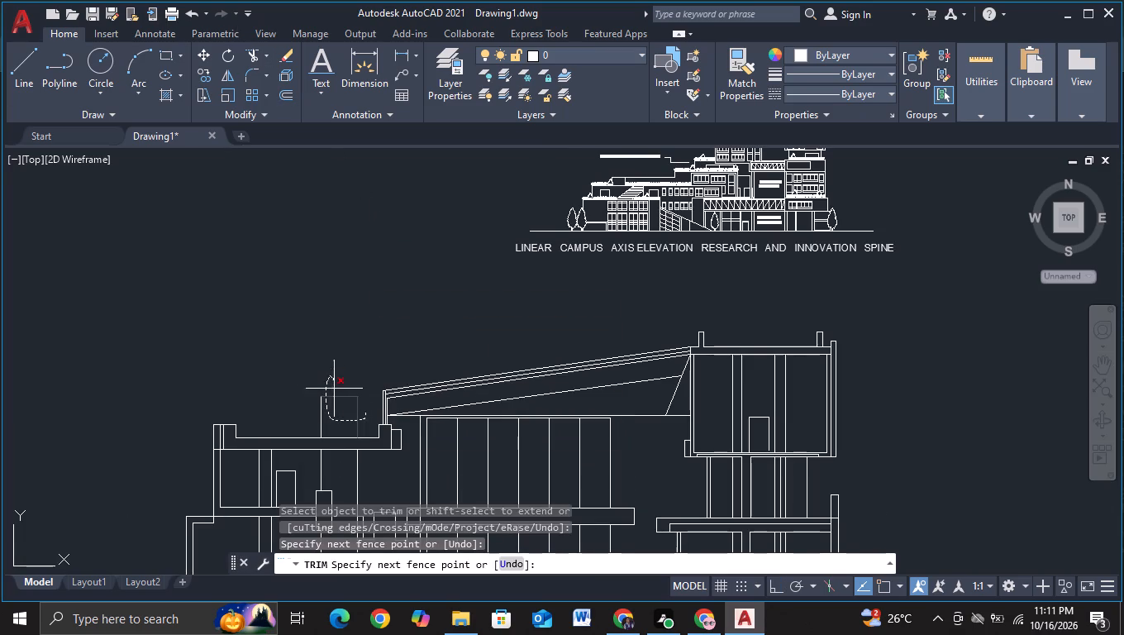
left_click_drag(334, 390, 305, 415)
scroll(338, 370, "down", 2)
middle_click_drag(636, 417, 640, 381)
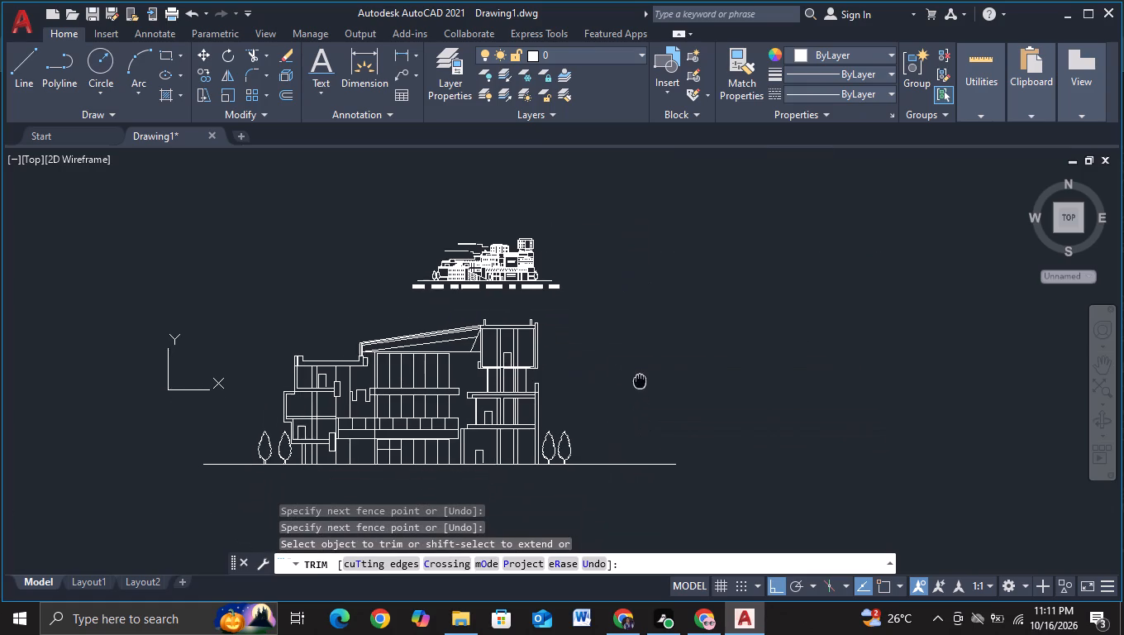
middle_click_drag(640, 381, 641, 380)
middle_click_drag(640, 397, 642, 378)
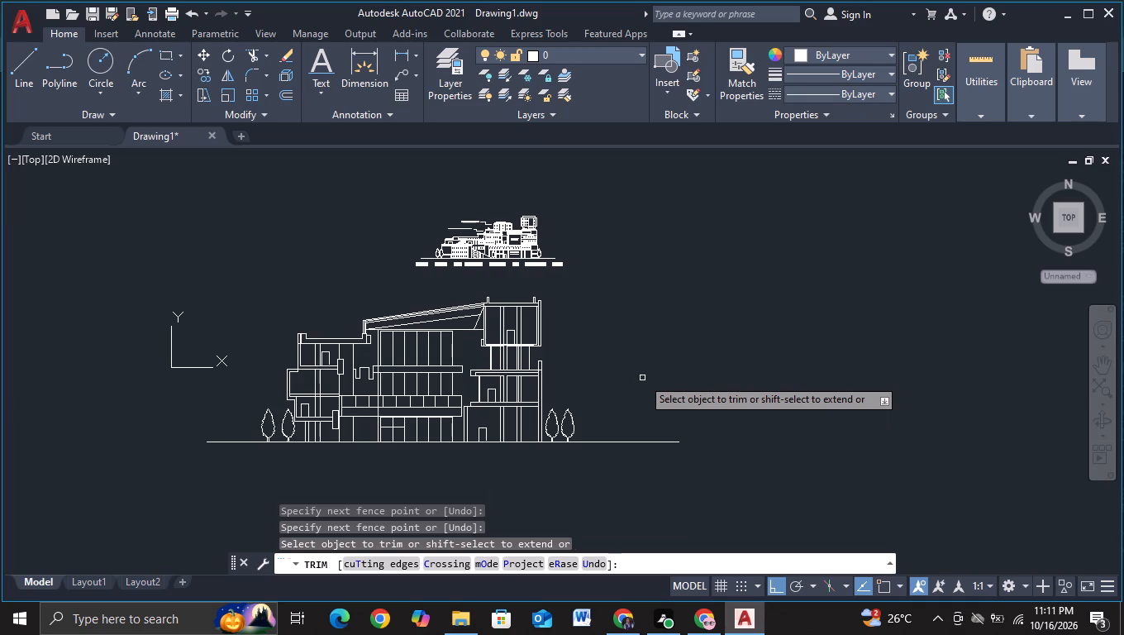
middle_click_drag(642, 378, 646, 353)
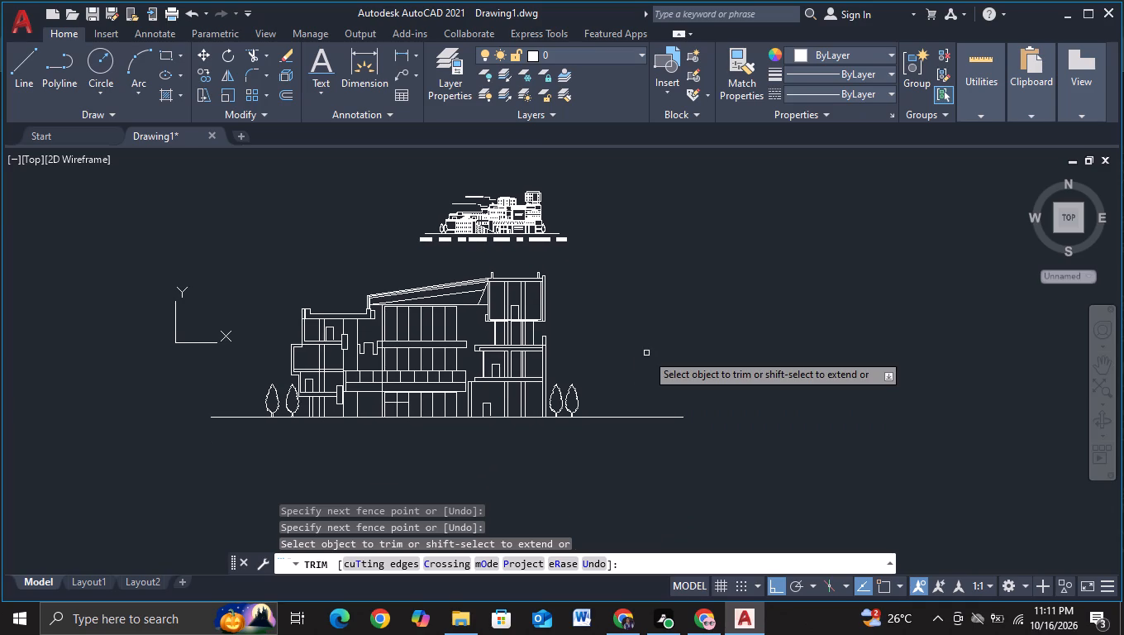
key("Escape")
Copy the stepped beam profile beside the middle floor slab straight down to the ground floor, just below the glazed balcony band.
scroll(589, 370, "up", 2)
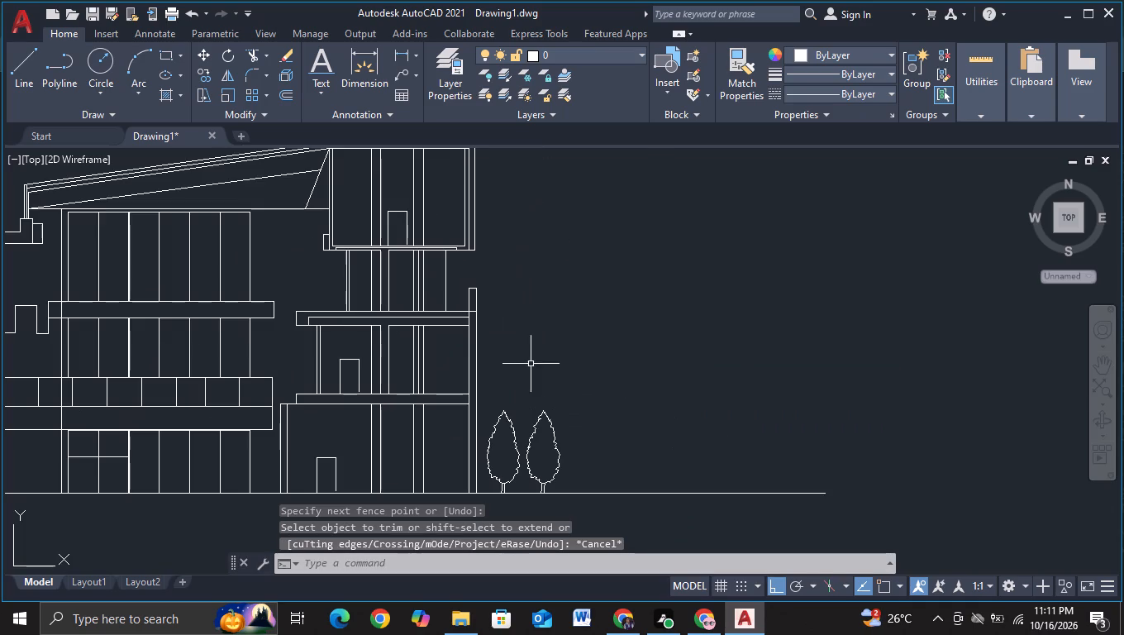
middle_click_drag(269, 360, 779, 337)
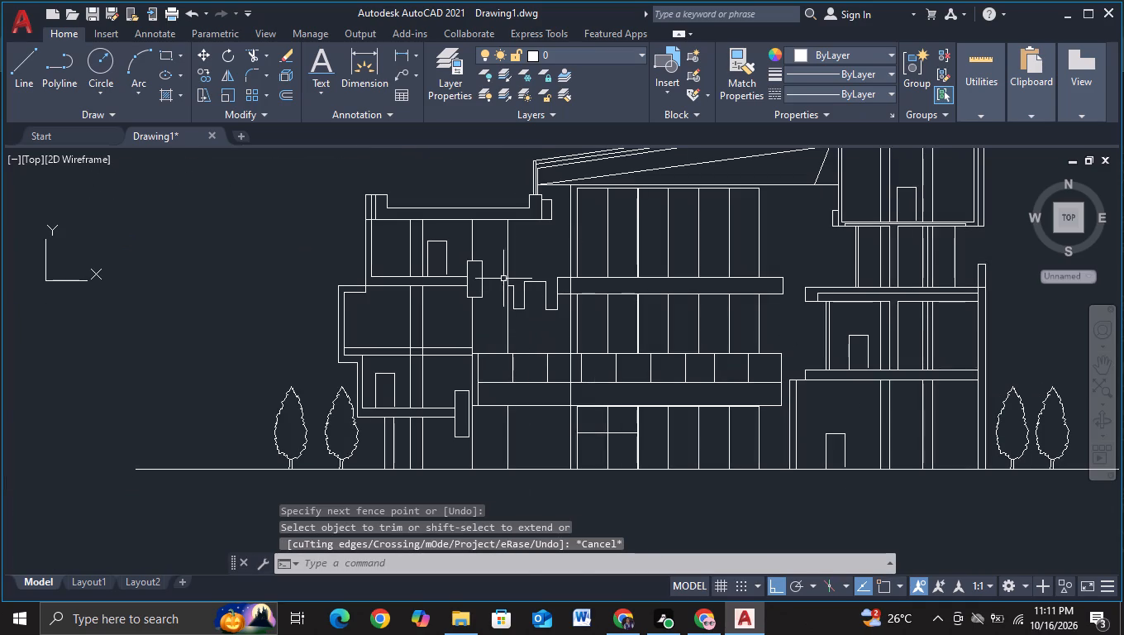
left_click(498, 268)
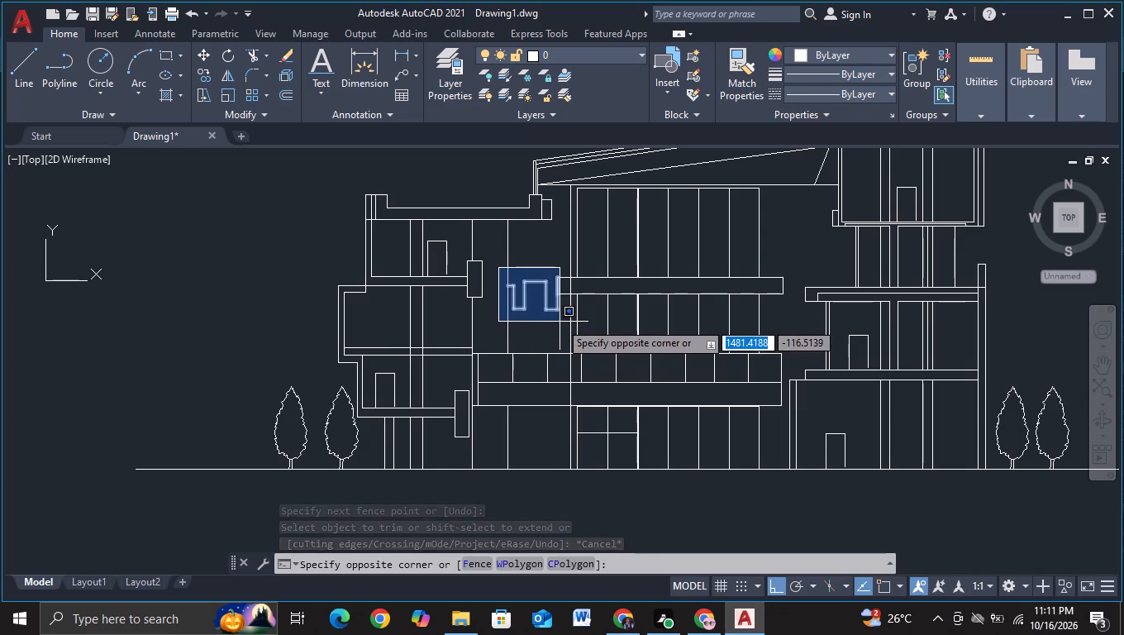
left_click(560, 322)
key("c")
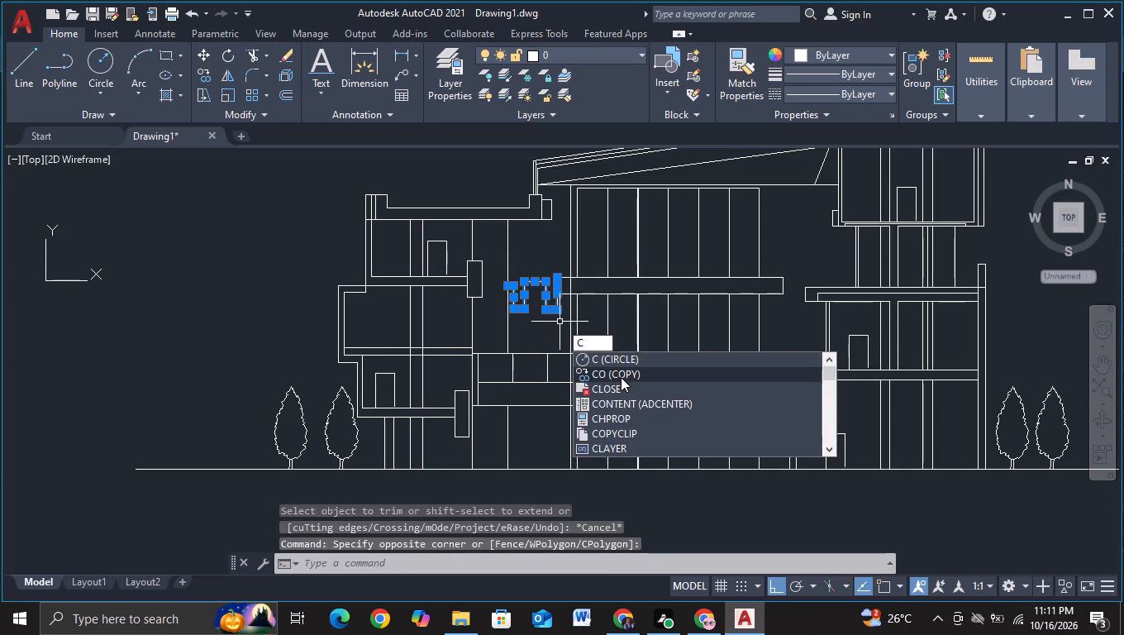
left_click(621, 377)
left_click(545, 303)
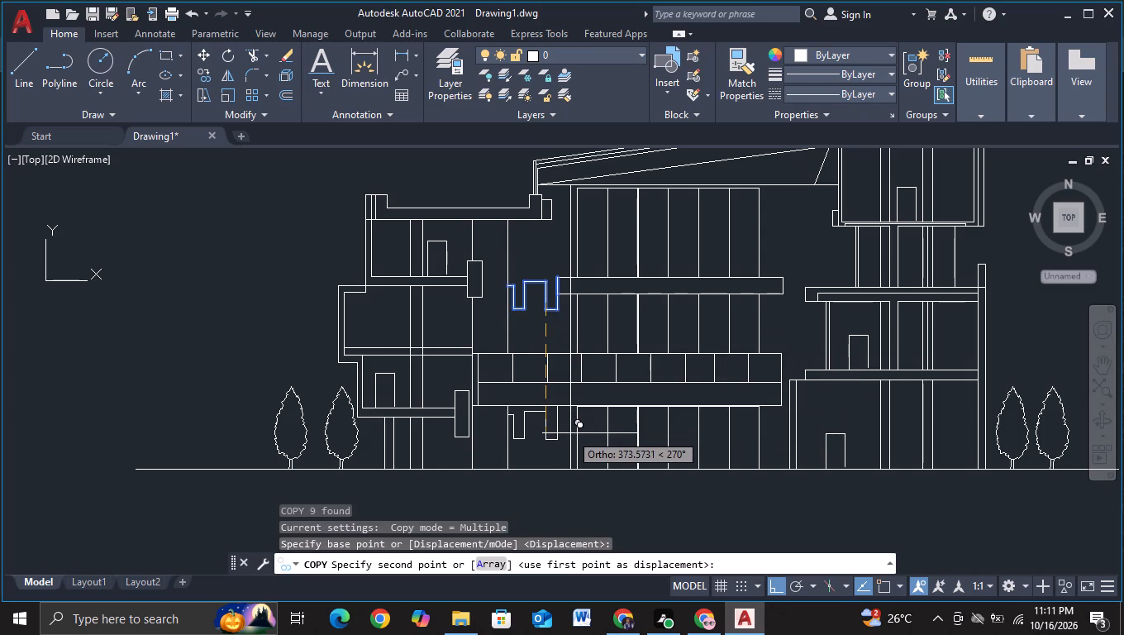
left_click(570, 435)
key("Escape")
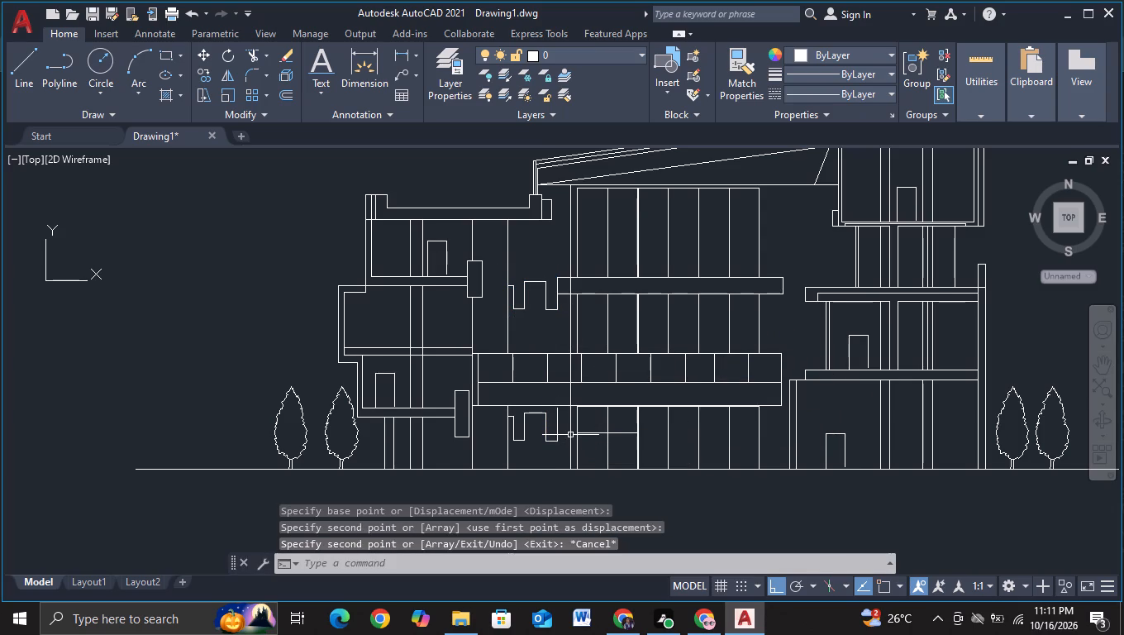
Extend the short jamb lines of the right block's ground-floor, middle-floor and top-floor doors down to their floor lines.
scroll(557, 347, "down", 2)
middle_click_drag(804, 341, 727, 327)
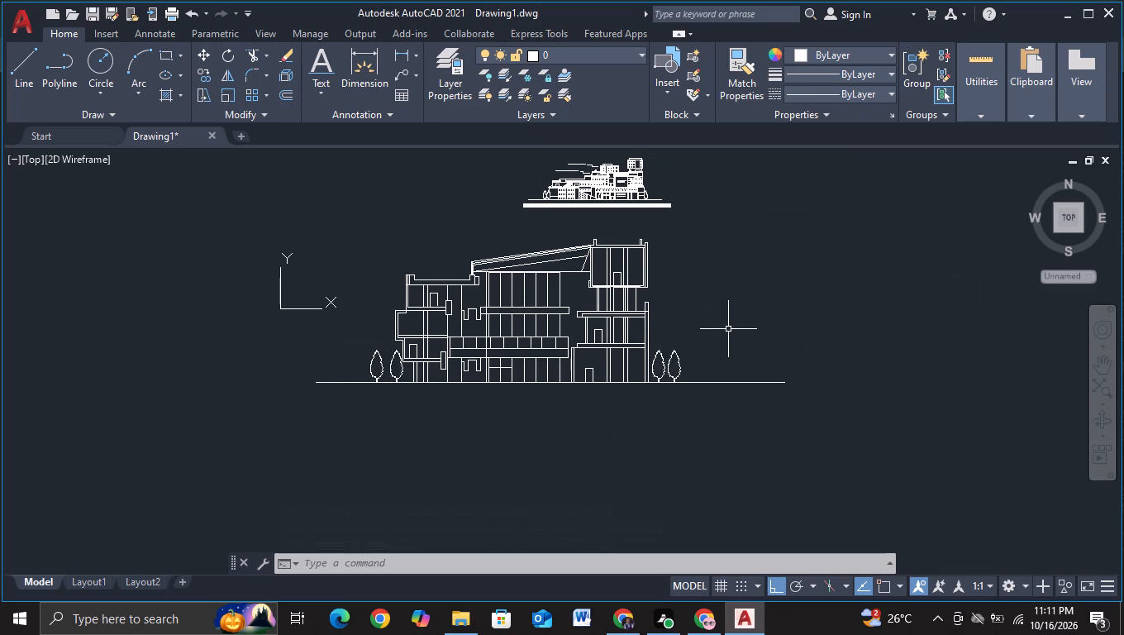
scroll(676, 392, "up", 2)
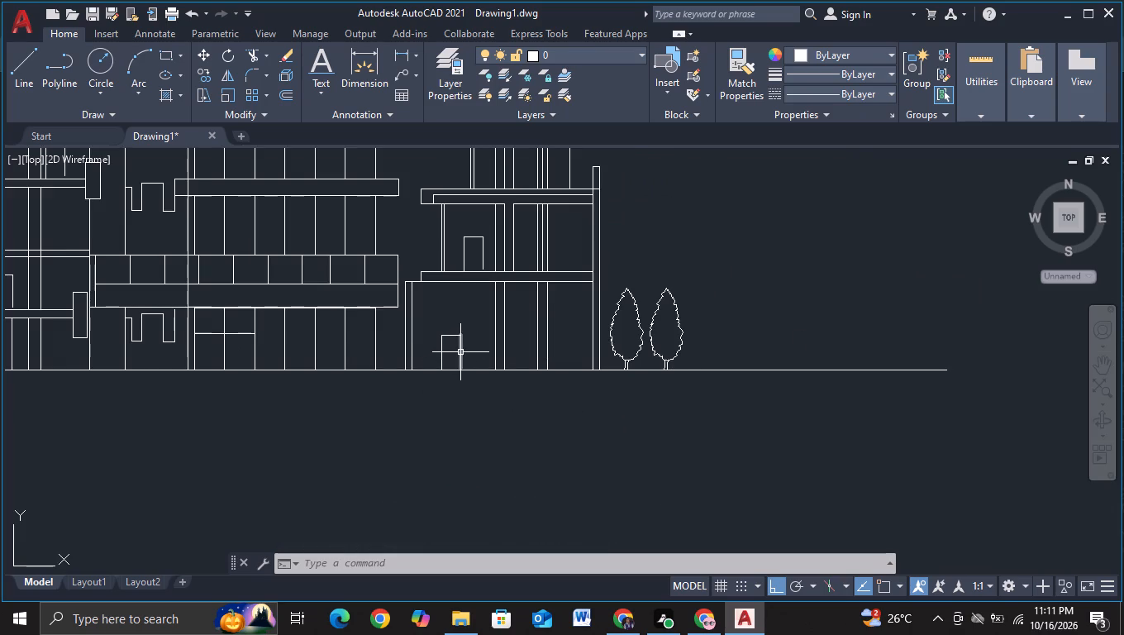
left_click(460, 352)
key("Escape")
scroll(460, 352, "up", 2)
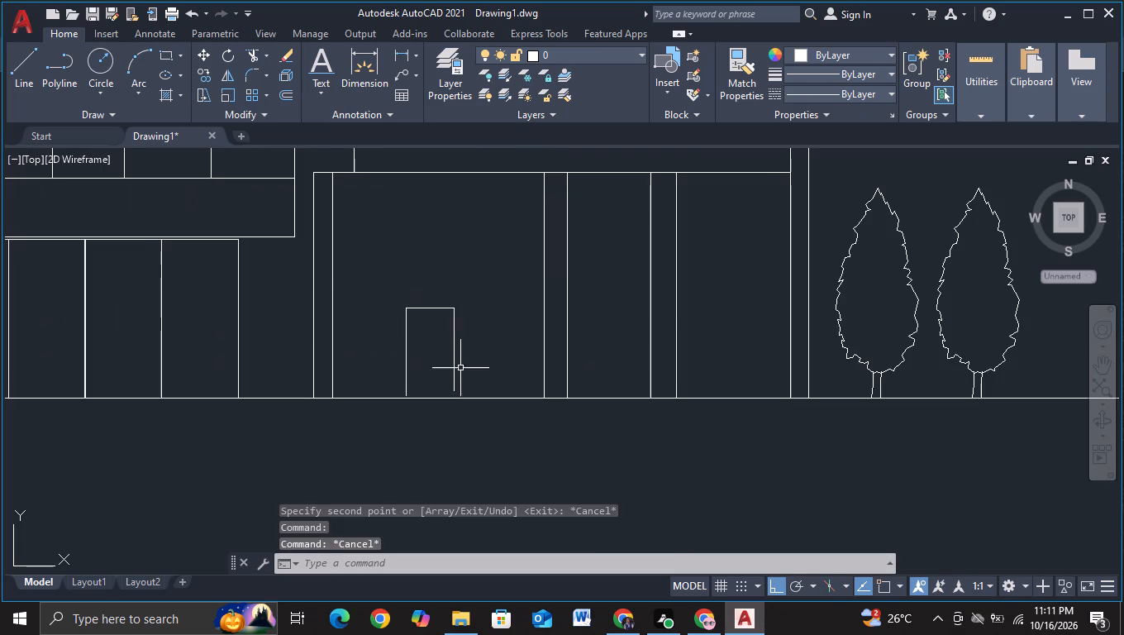
key("e")
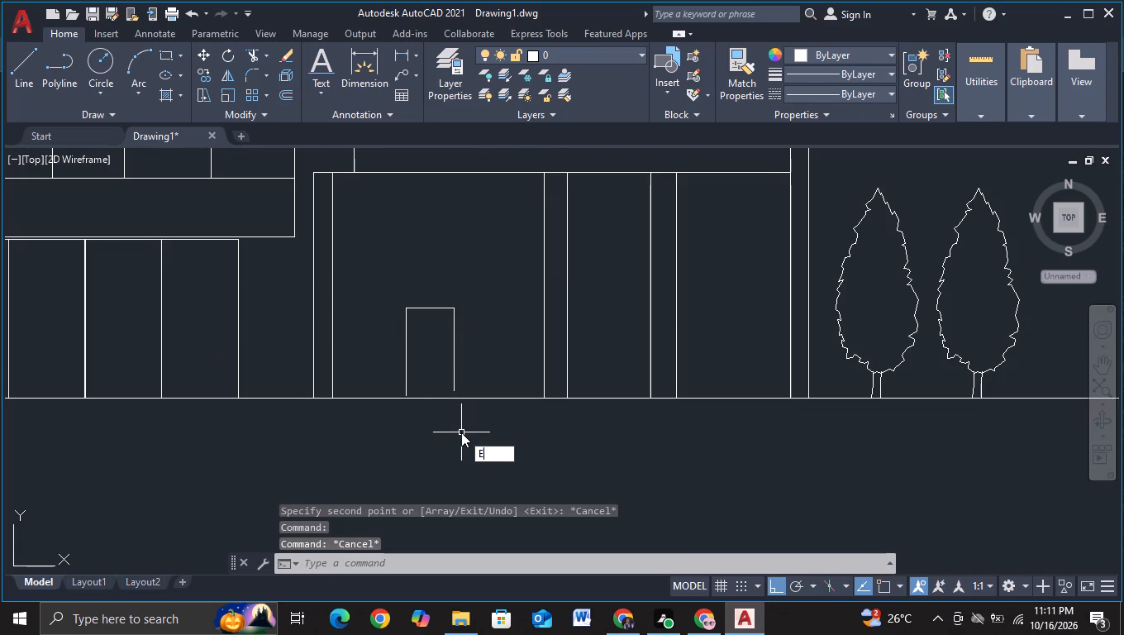
left_click(526, 484)
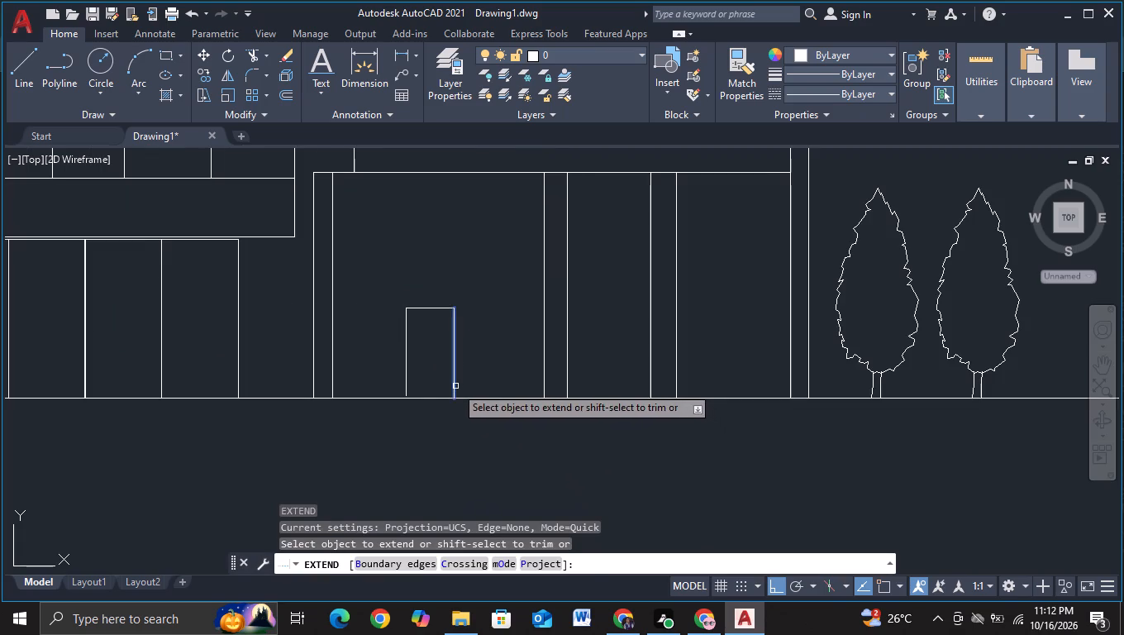
left_click(455, 386)
scroll(487, 342, "down", 2)
middle_click_drag(472, 317, 473, 393)
scroll(479, 352, "up", 2)
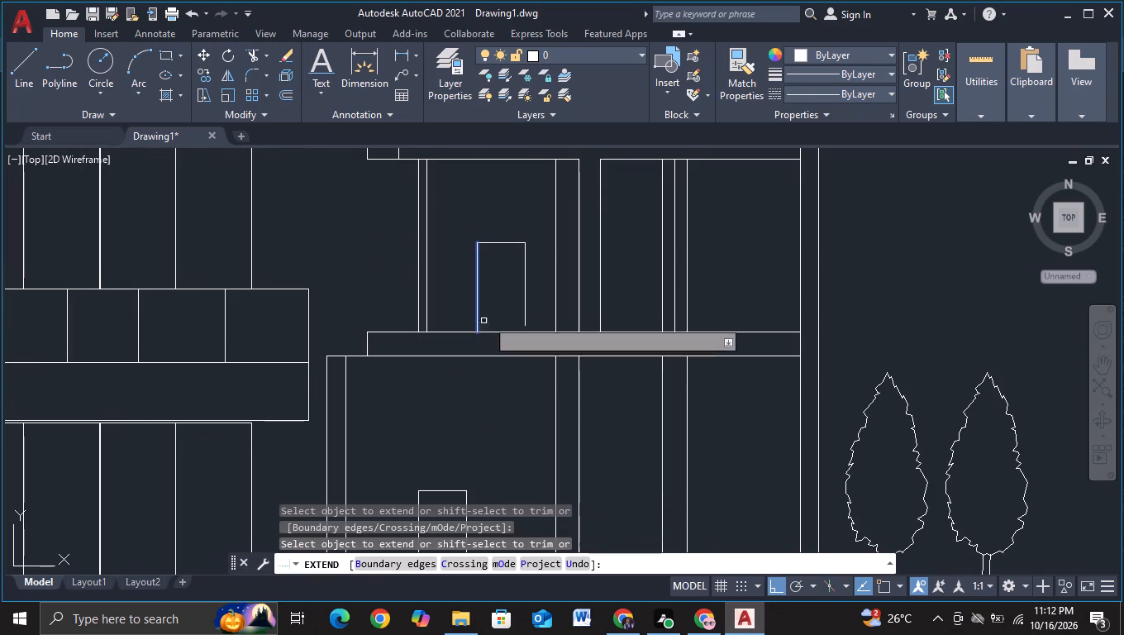
left_click(525, 309)
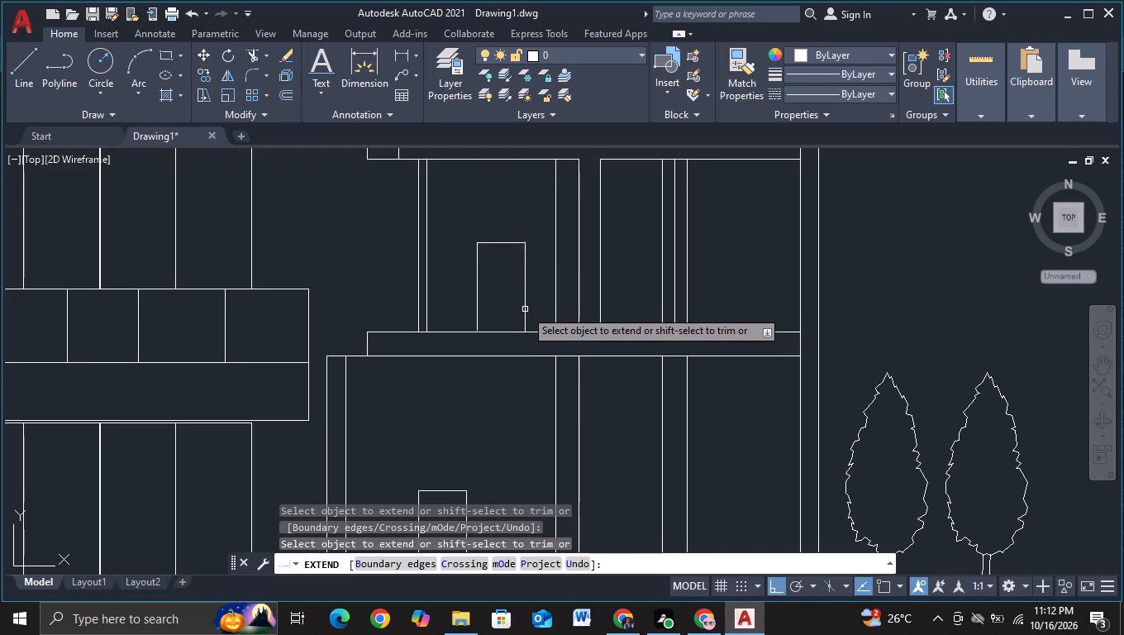
middle_click_drag(538, 314, 534, 528)
scroll(560, 329, "down", 2)
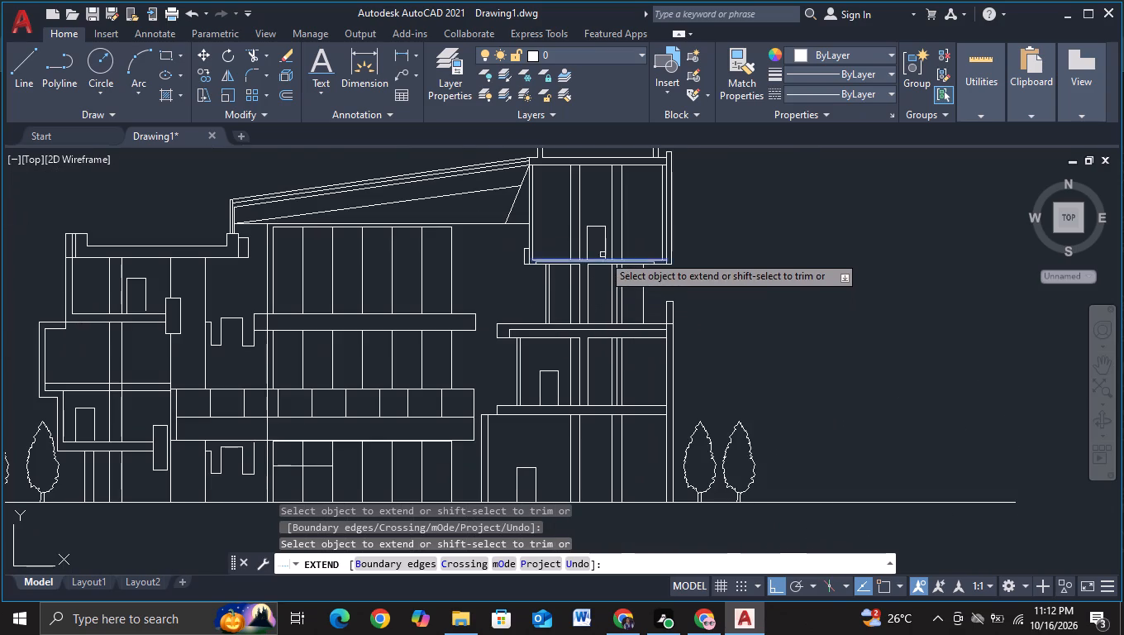
left_click(607, 251)
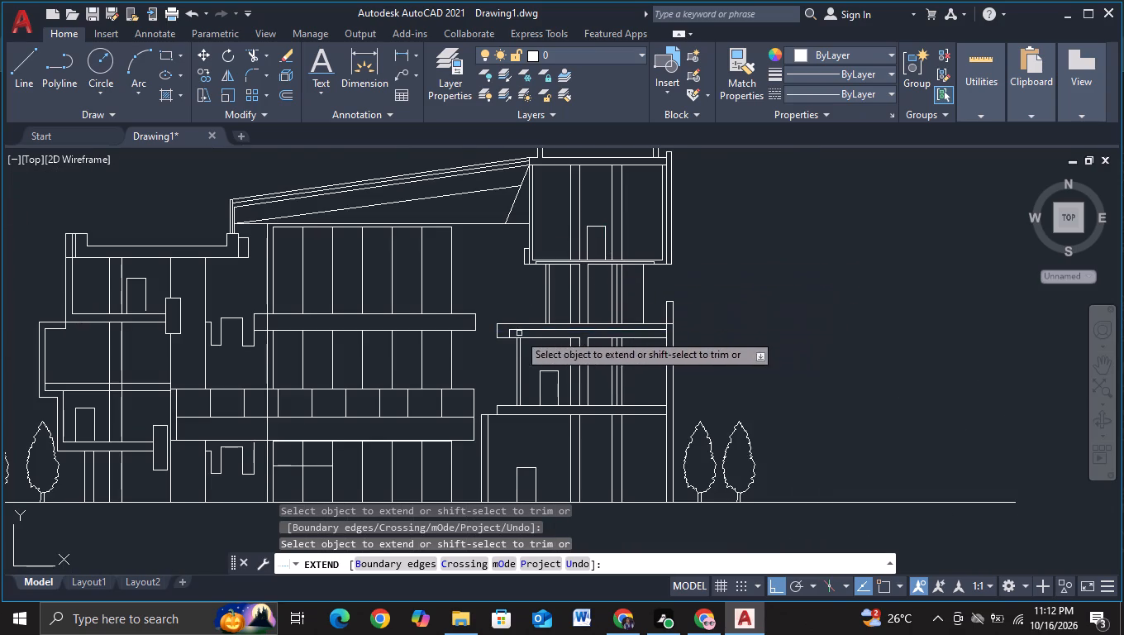
Extend the short jamb lines of the left block's upper and lower doors down to their floor slabs.
left_click(145, 307)
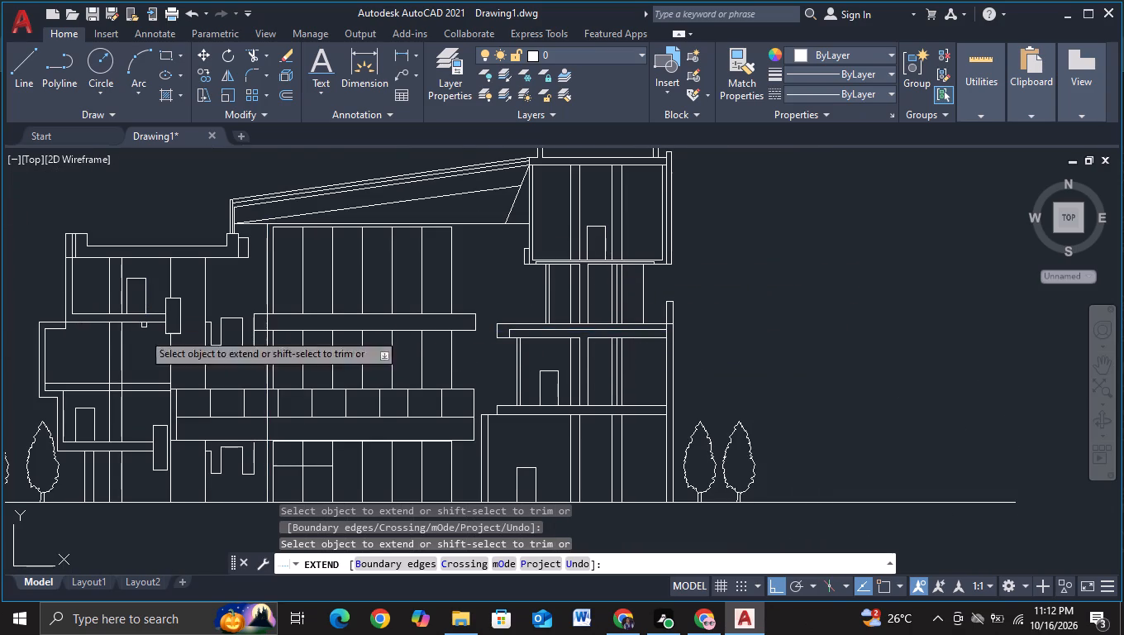
left_click(93, 432)
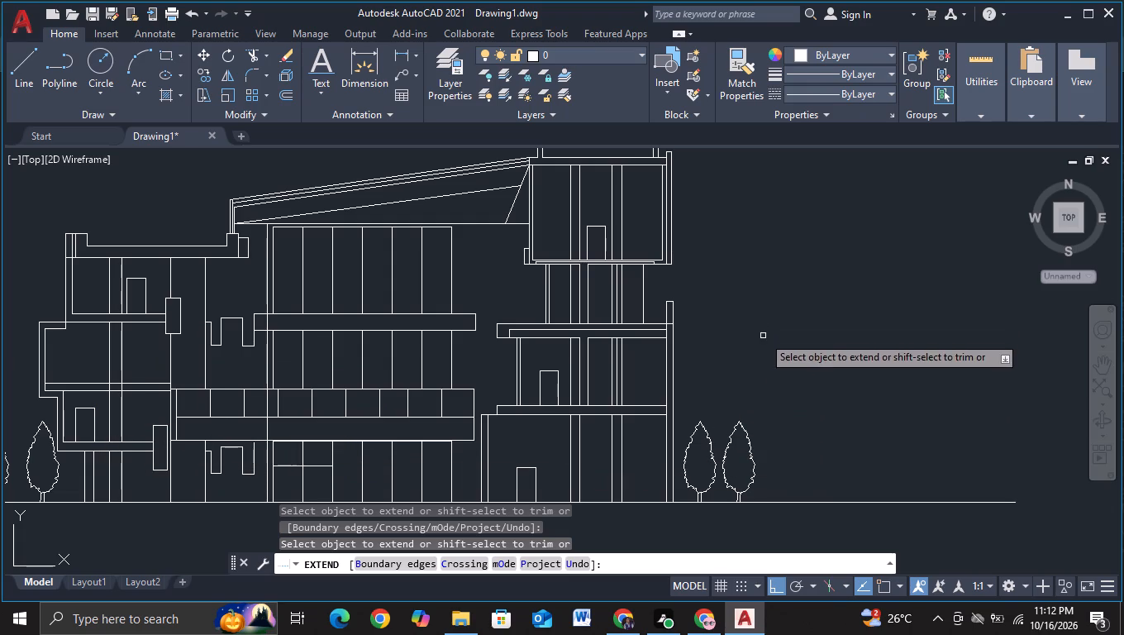
middle_click_drag(763, 352, 759, 307)
scroll(759, 307, "down", 1)
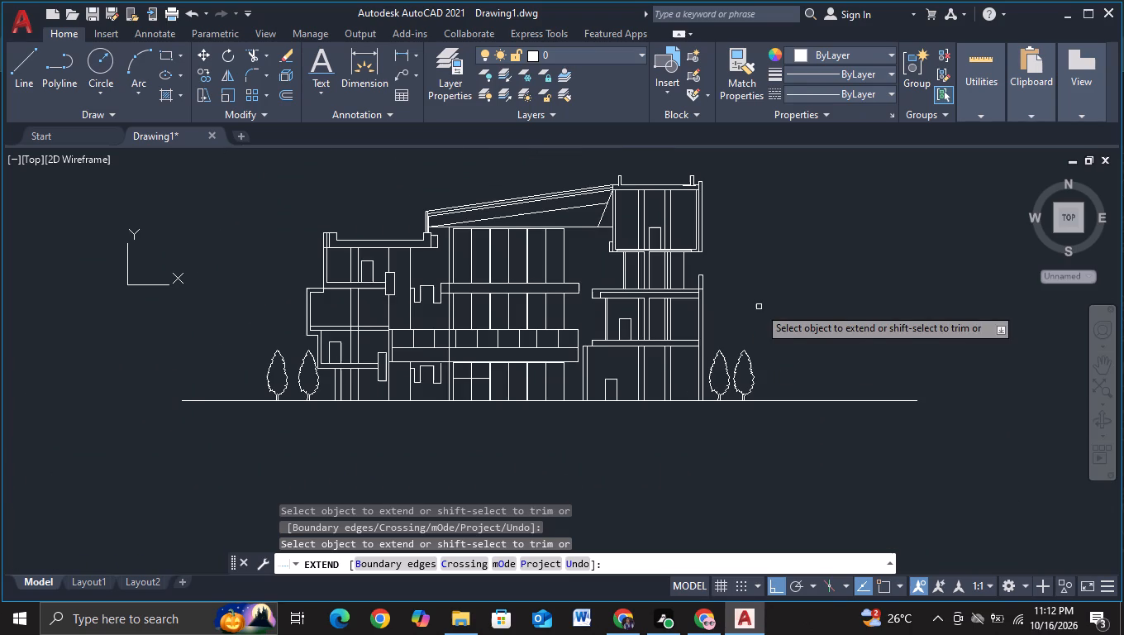
key("Escape")
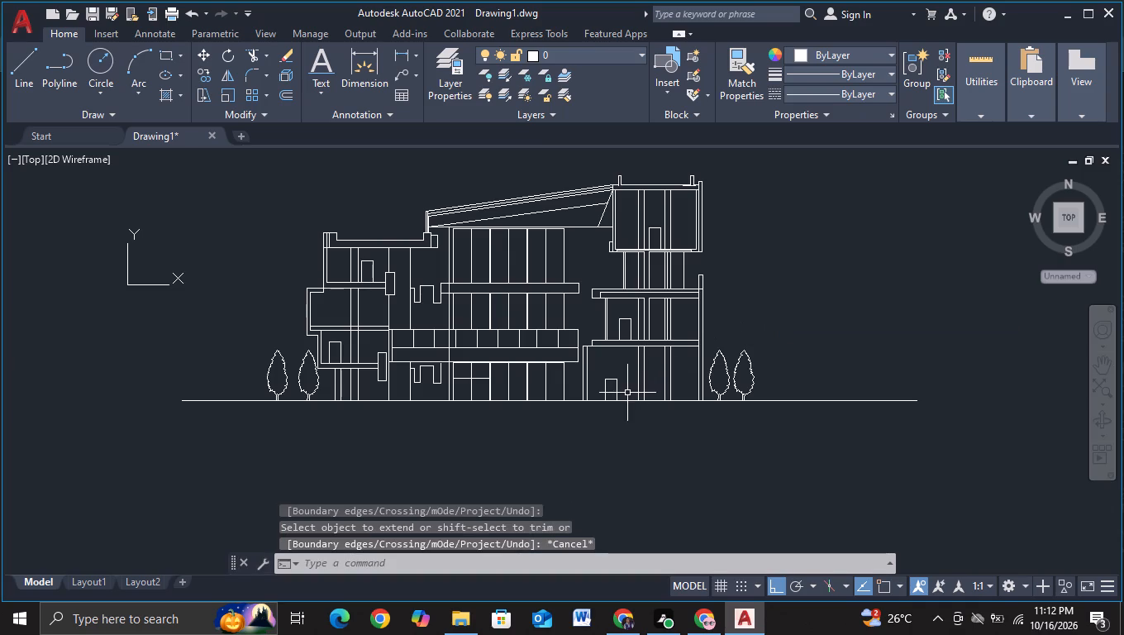
Copy the right block's ground-floor door horizontally about 343 units, into the bay beside the outer wall.
scroll(595, 374, "up", 2)
left_click_drag(603, 370, 607, 387)
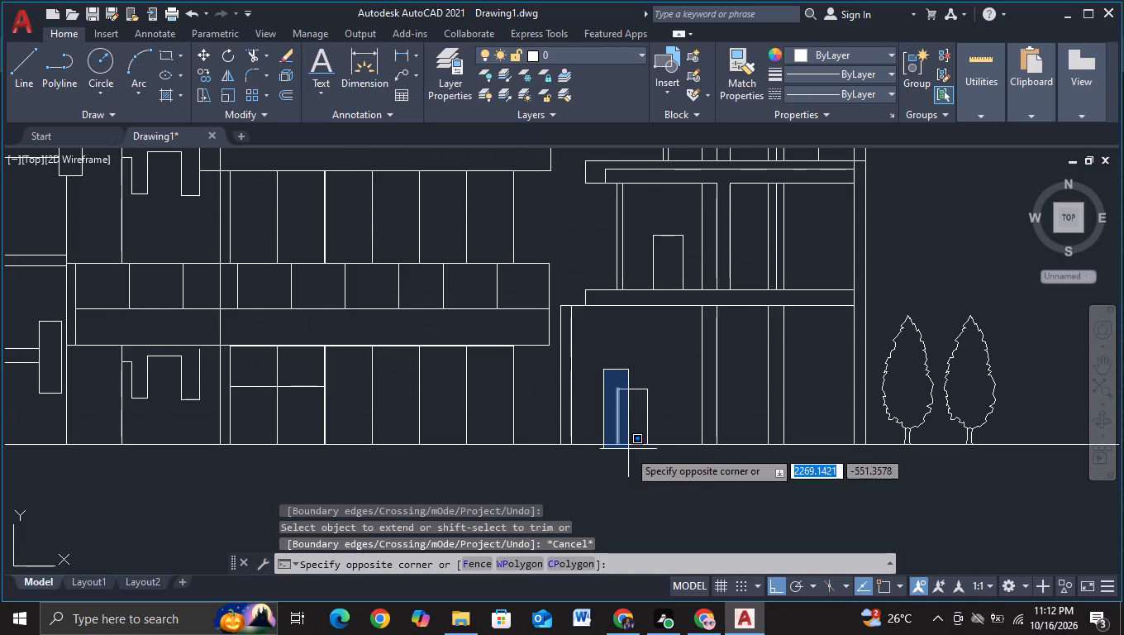
left_click(661, 470)
key("c")
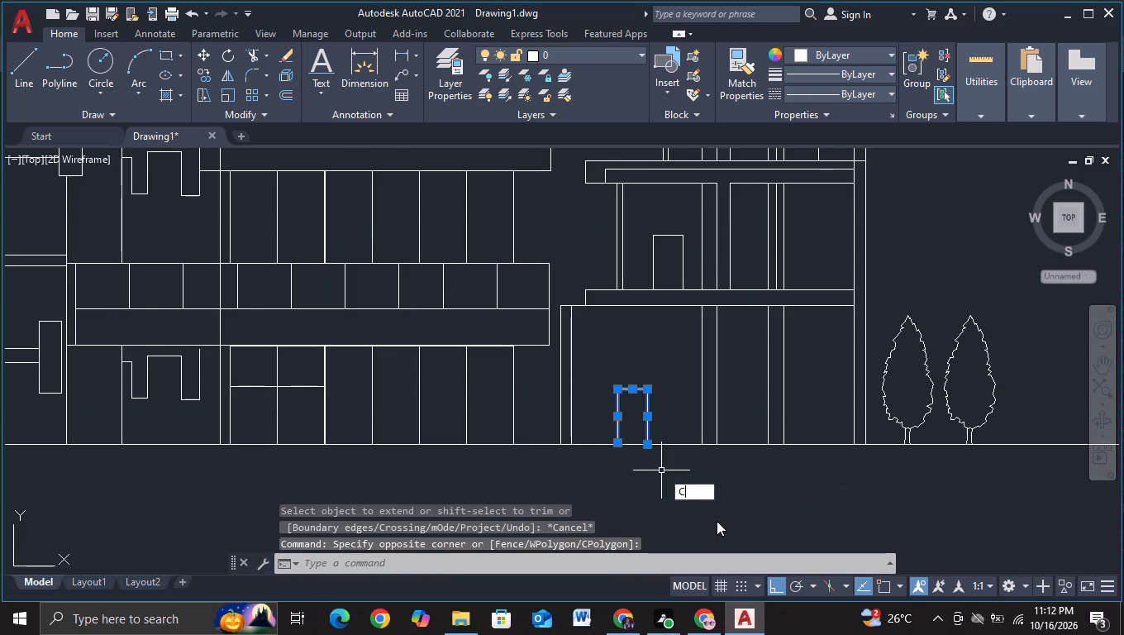
left_click(712, 520)
left_click(639, 423)
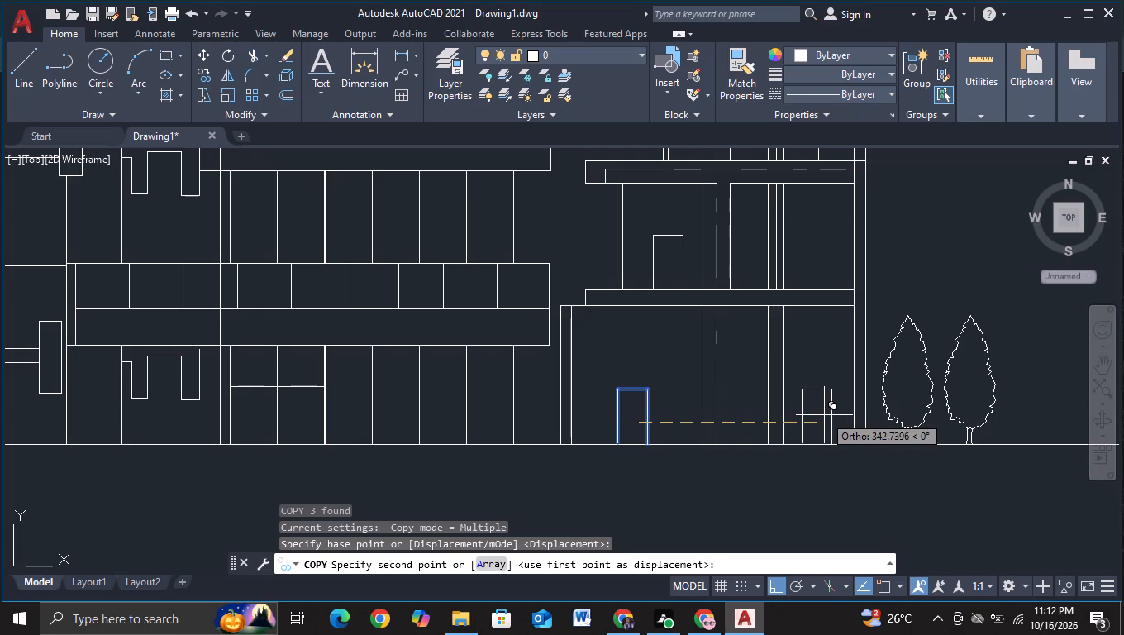
left_click(824, 415)
scroll(824, 415, "down", 1)
key("Escape")
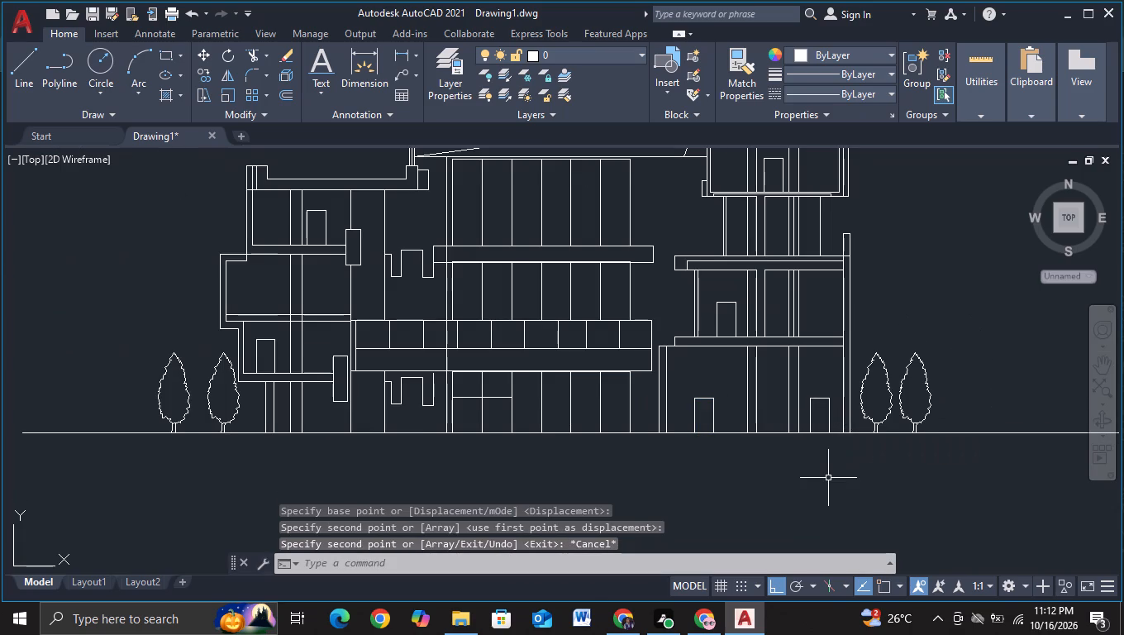
Copy the left block's ground-level door about 176 units straight up, onto the floor slab above.
middle_click_drag(827, 479, 845, 446)
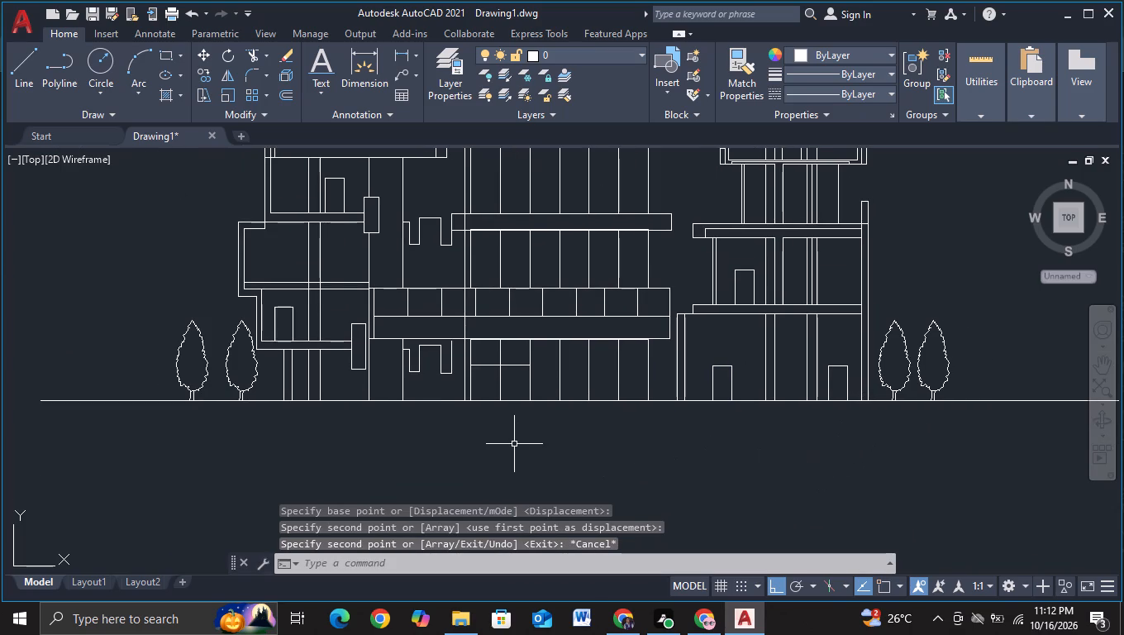
scroll(264, 330, "up", 2)
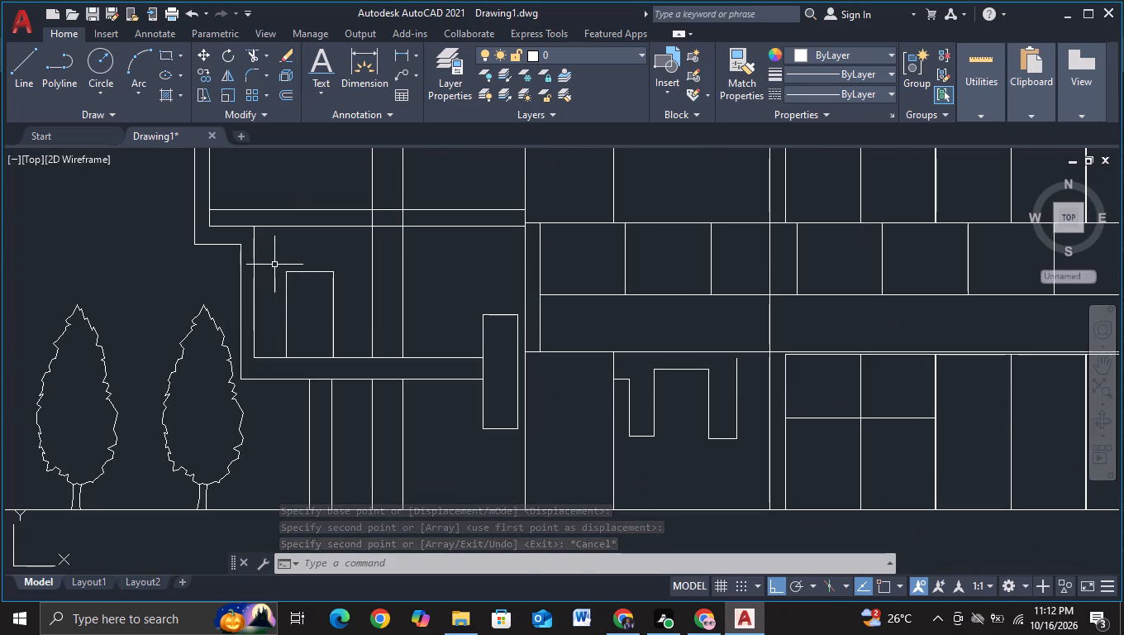
left_click(272, 255)
left_click(354, 365)
key("c")
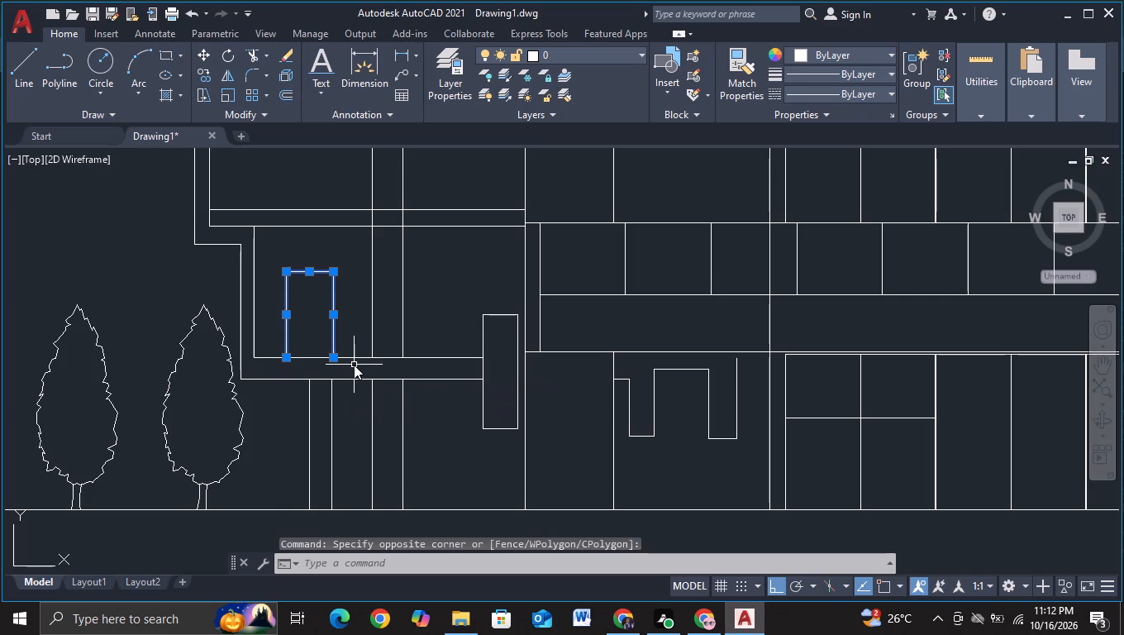
left_click(444, 417)
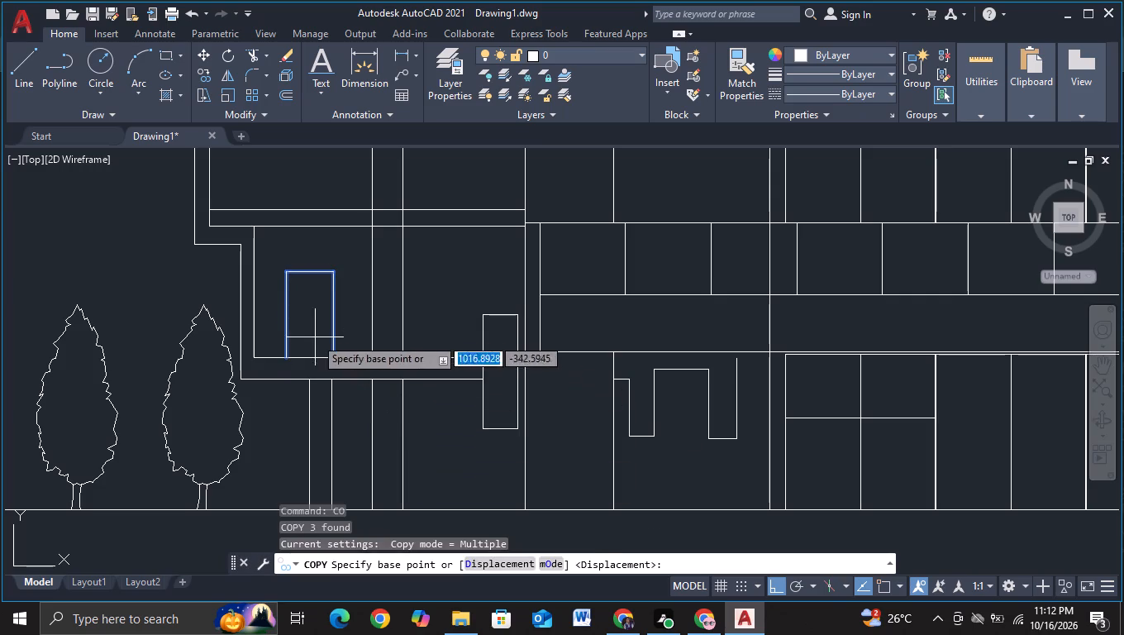
left_click_drag(312, 335, 314, 319)
middle_click_drag(331, 262, 338, 477)
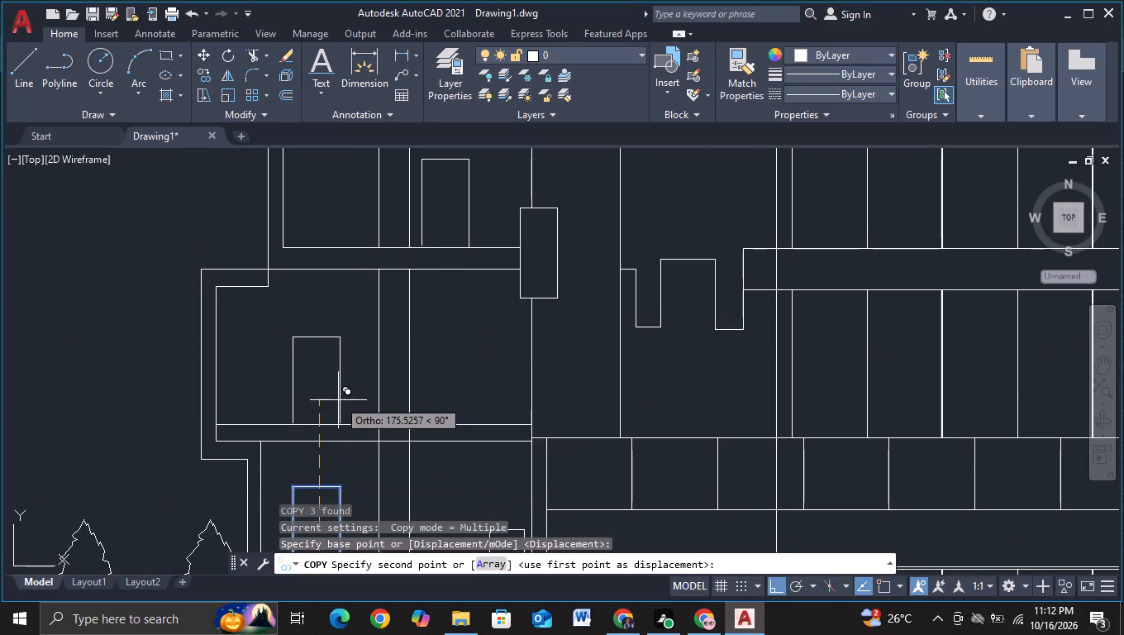
left_click(341, 400)
key("Escape")
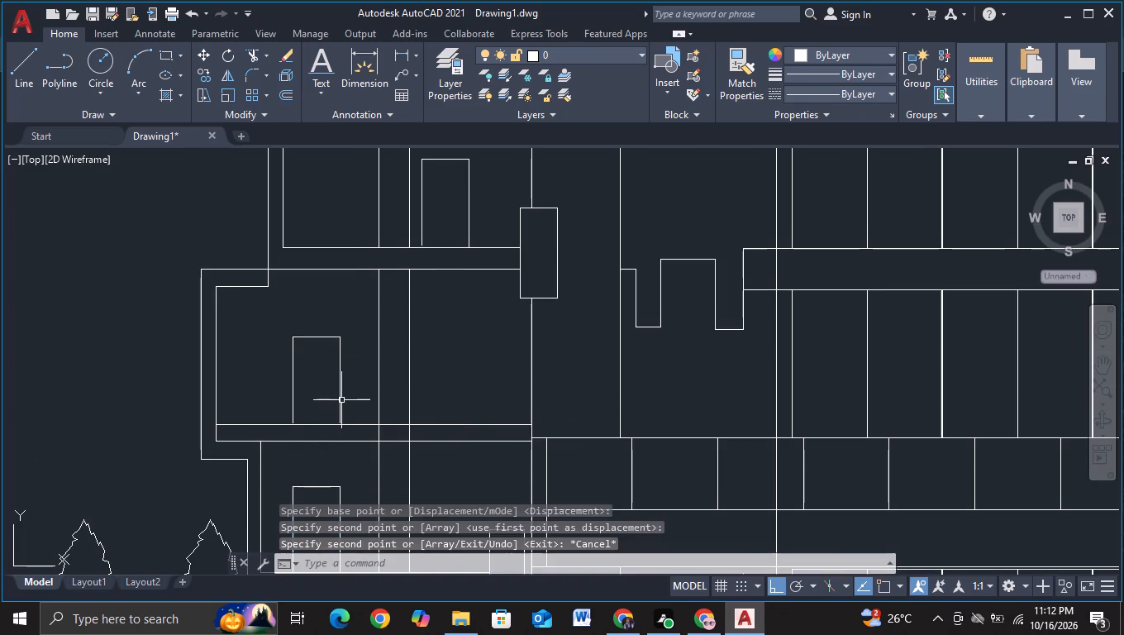
Draw a temporary three-sided line frame crossing the ground line's left end, just outside the left-hand trees.
scroll(371, 394, "down", 2)
scroll(909, 364, "down", 1)
middle_click_drag(977, 352, 922, 332)
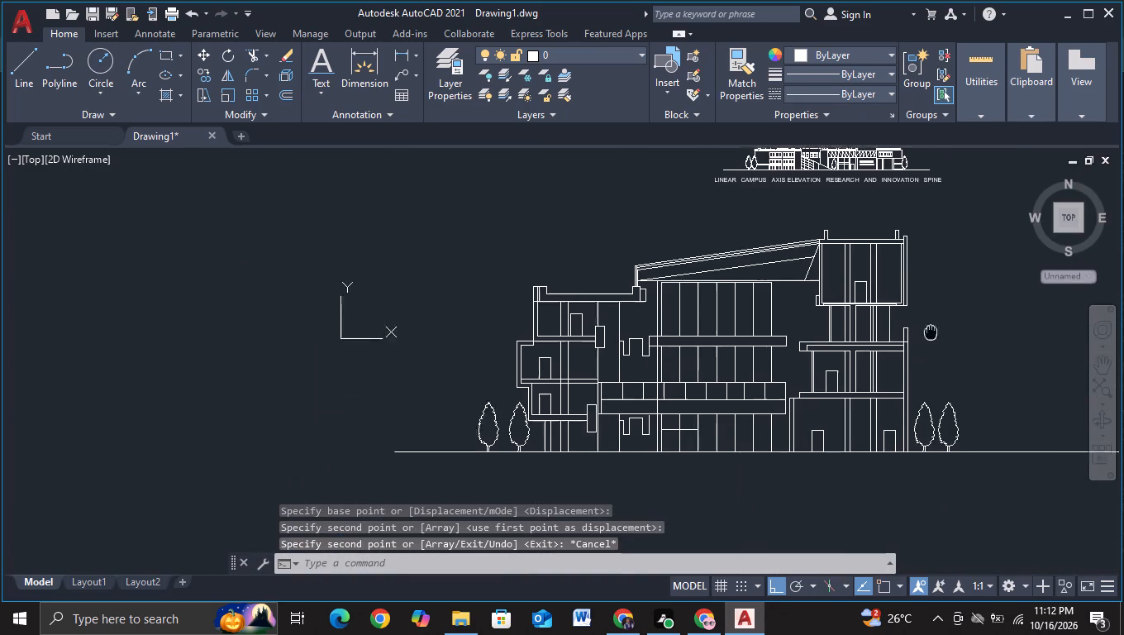
middle_click_drag(922, 332, 818, 327)
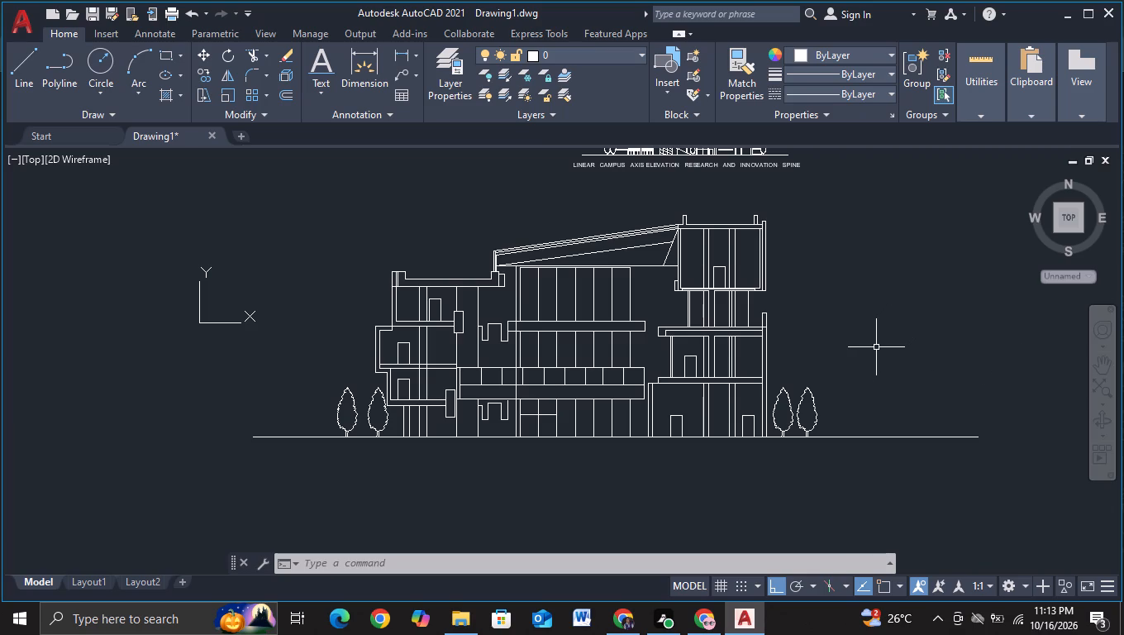
middle_click_drag(876, 347, 874, 380)
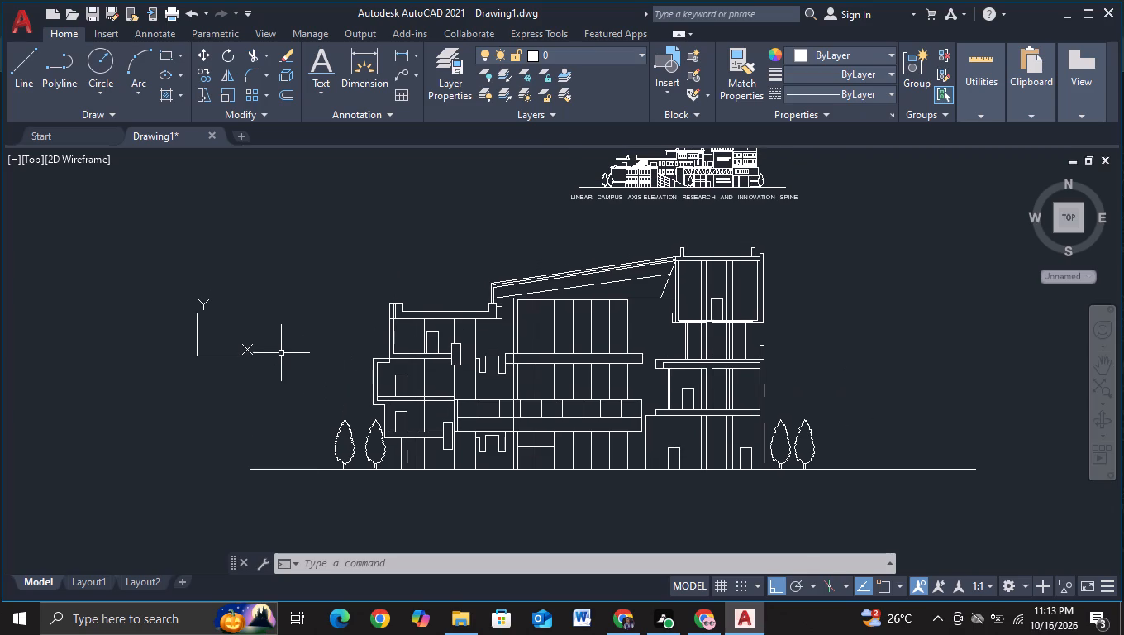
scroll(597, 380, "down", 1)
left_click(31, 80)
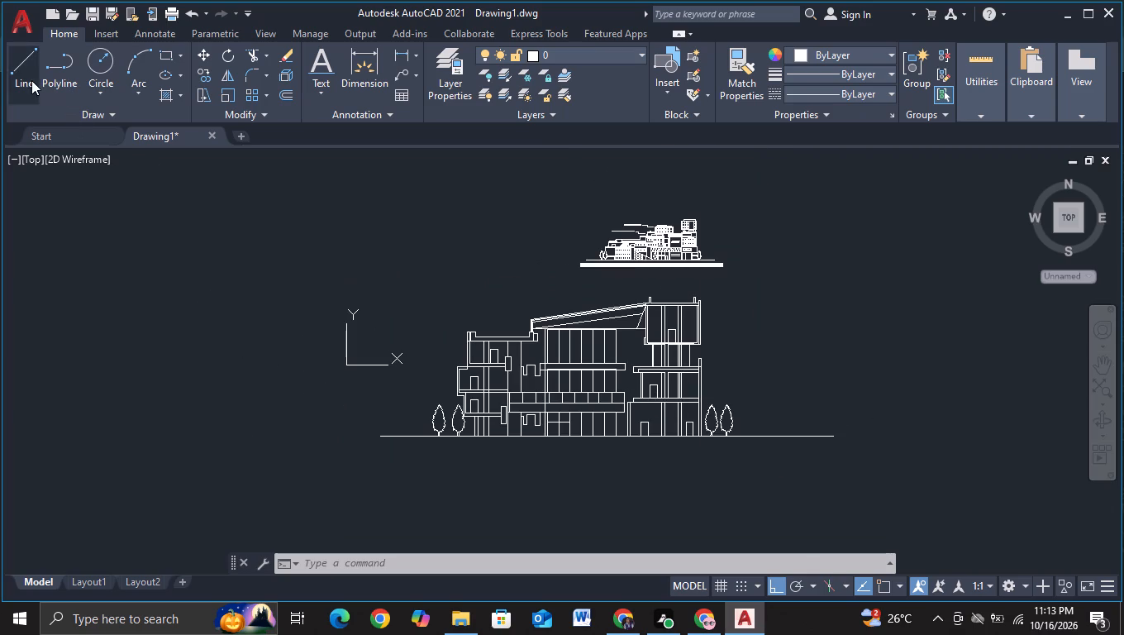
scroll(397, 400, "up", 2)
left_click_drag(380, 513, 380, 505)
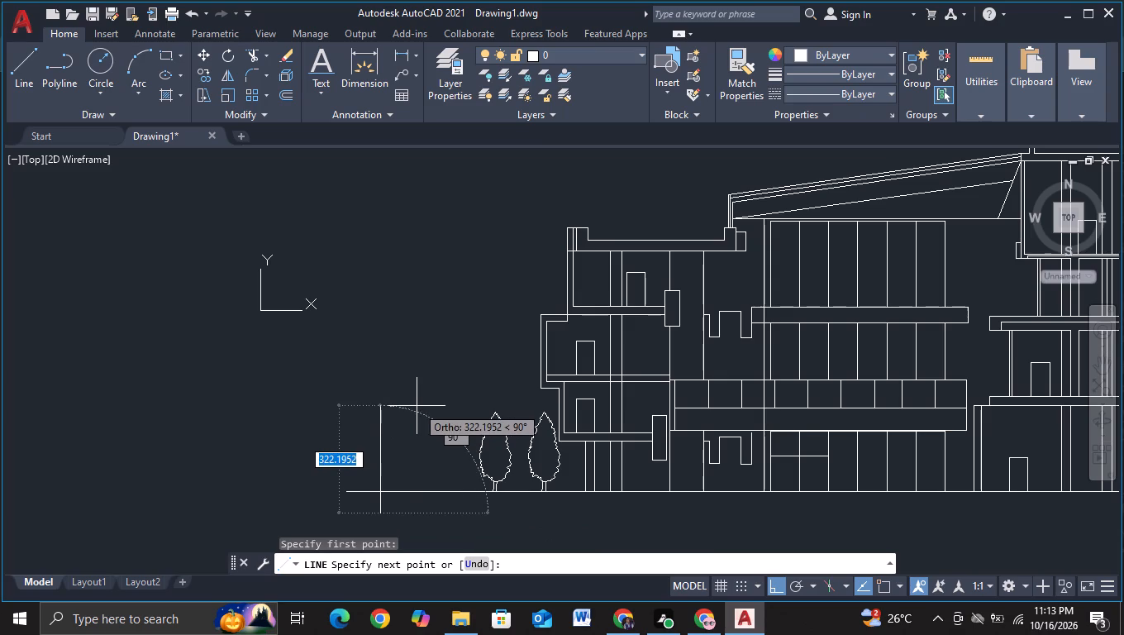
left_click(392, 396)
left_click(426, 401)
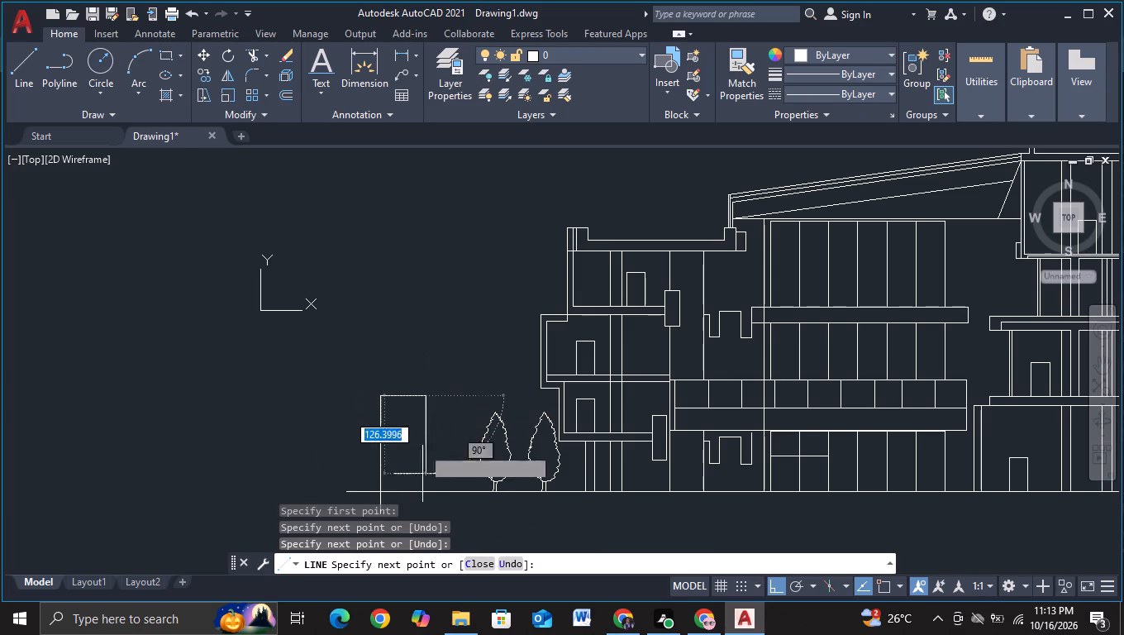
middle_click_drag(430, 508, 421, 372)
left_click(421, 390)
key("Escape")
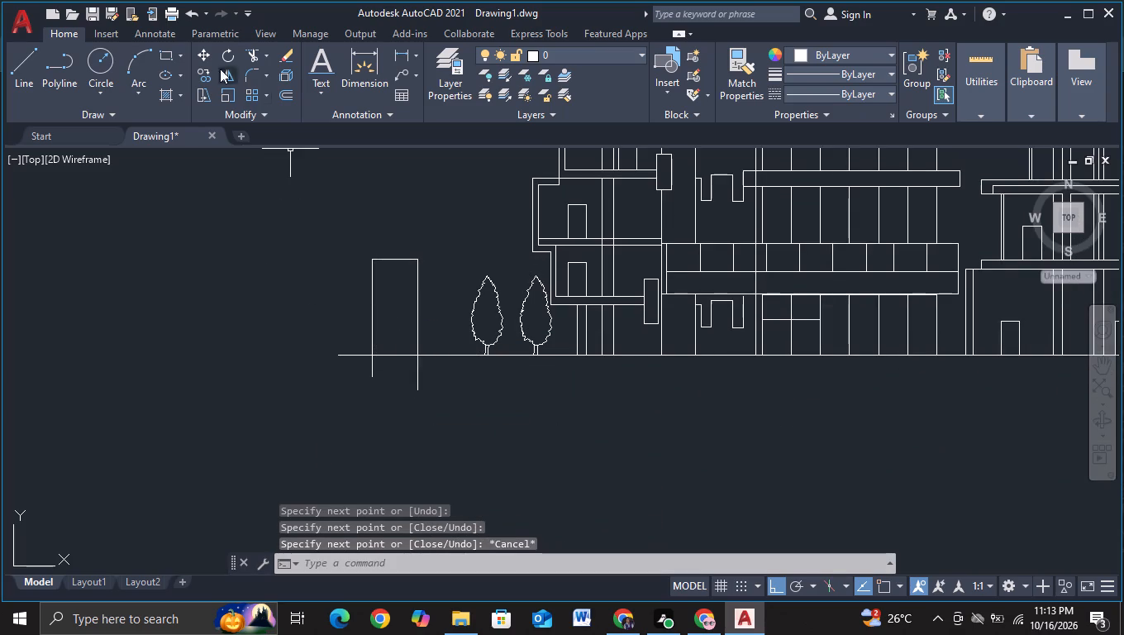
Trim the ground line back to the frame's inner side near the left-hand trees, removing the frame lines as well.
left_click(255, 51)
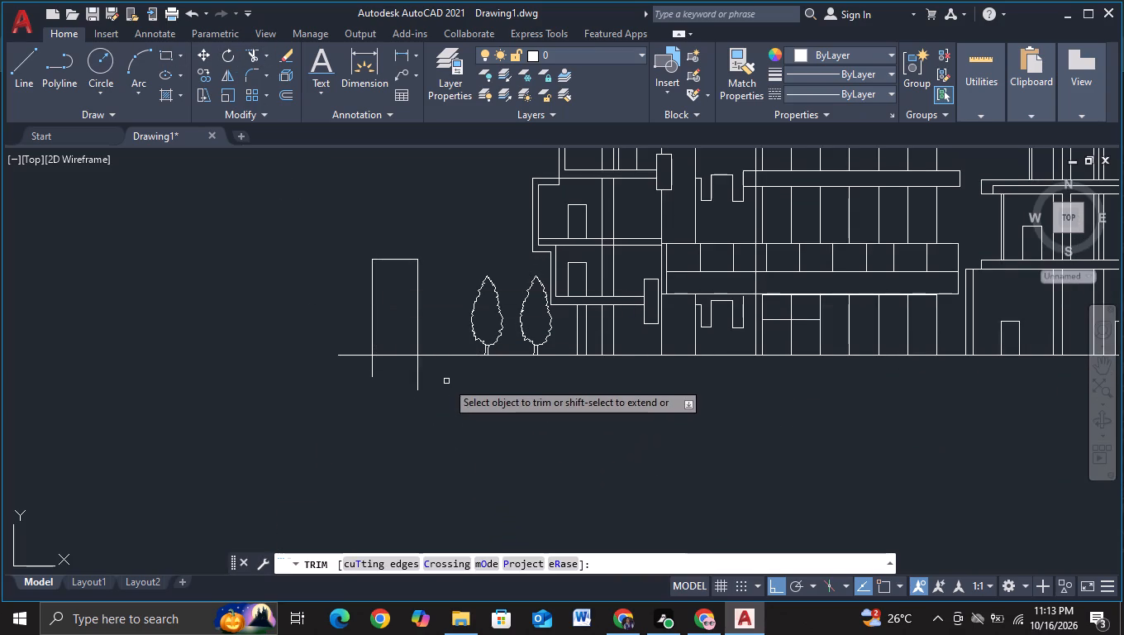
left_click_drag(445, 368, 350, 337)
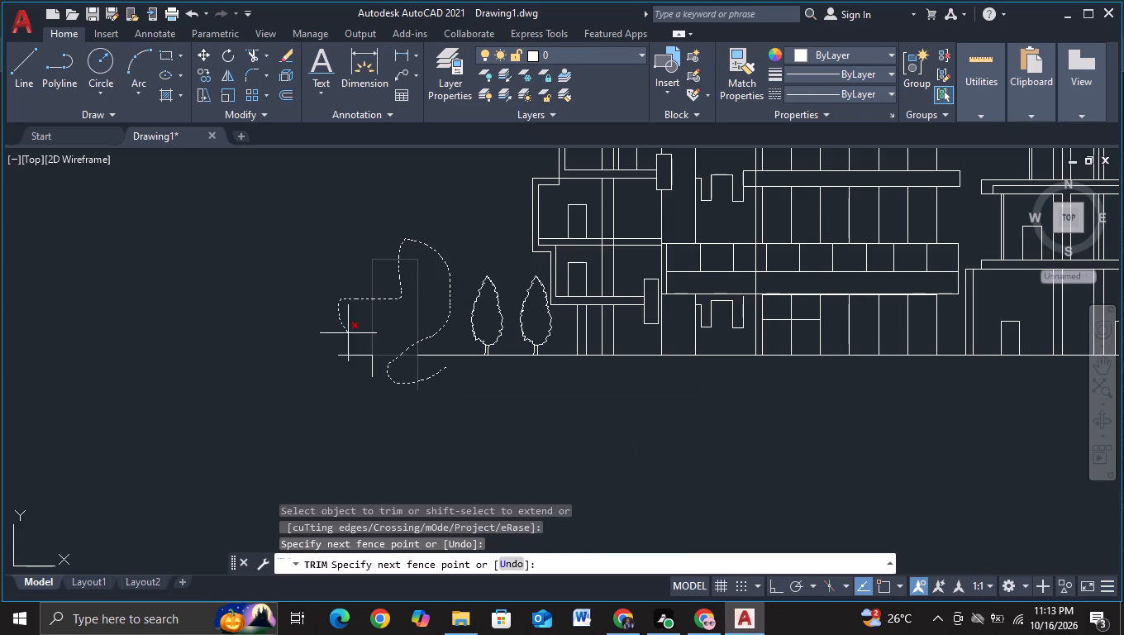
left_click_drag(350, 337, 361, 363)
Trim the ground line's right end at a temporary vertical line about 1043 units long beyond the right-hand trees, removing the line too.
scroll(500, 418, "down", 1)
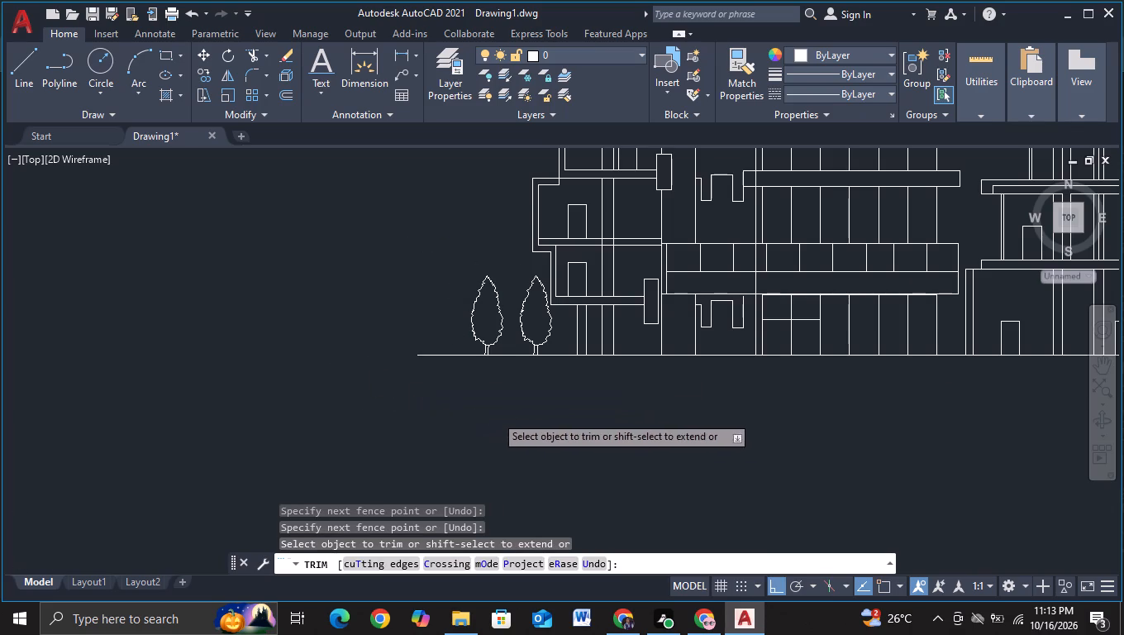
middle_click_drag(607, 434, 193, 437)
left_click_drag(20, 74, 36, 84)
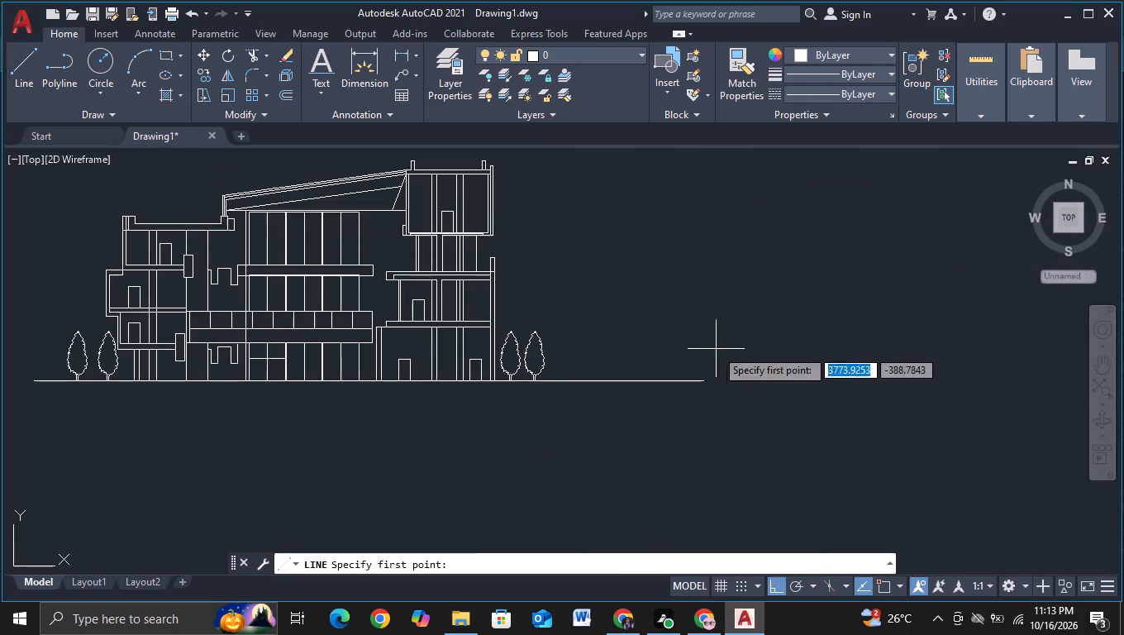
left_click(564, 244)
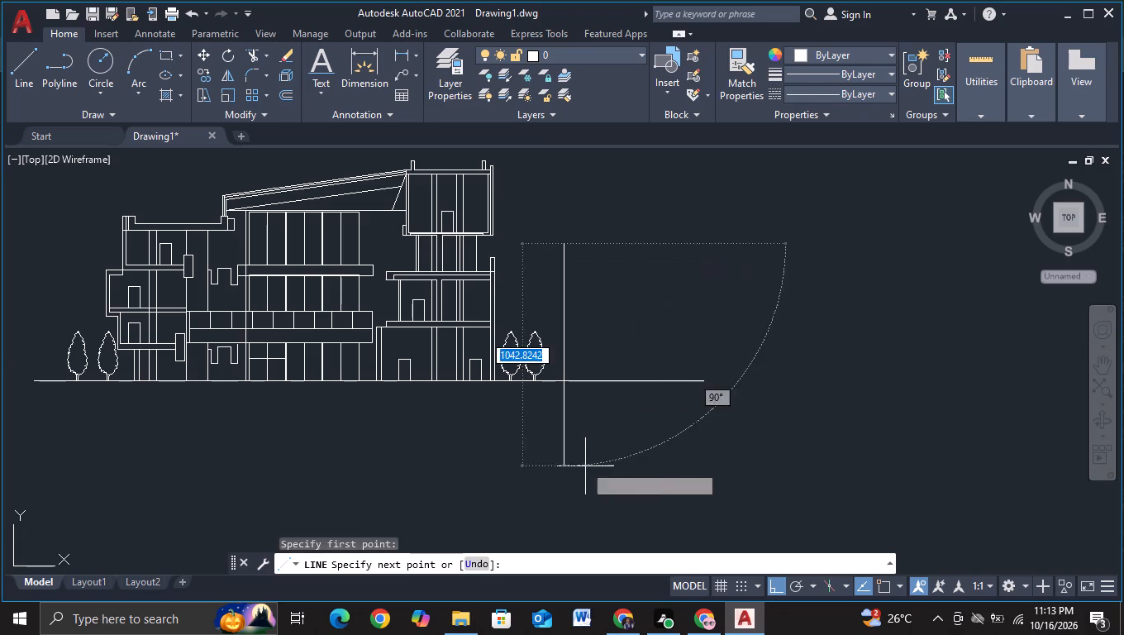
left_click(585, 466)
key("Escape")
left_click(250, 55)
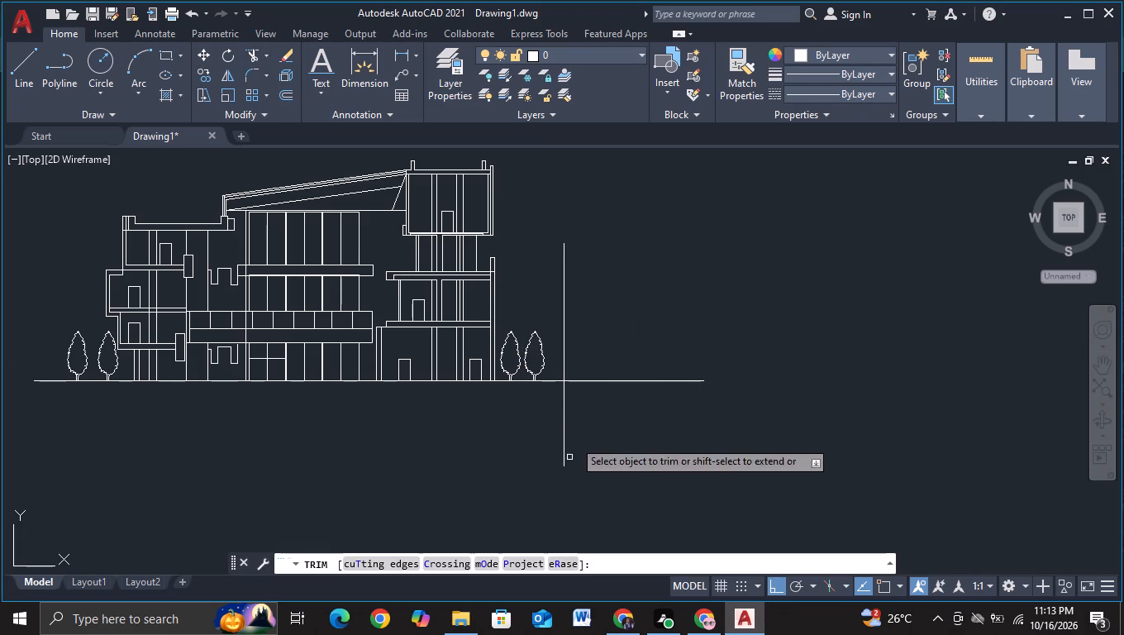
left_click_drag(545, 294, 525, 417)
scroll(664, 444, "down", 2)
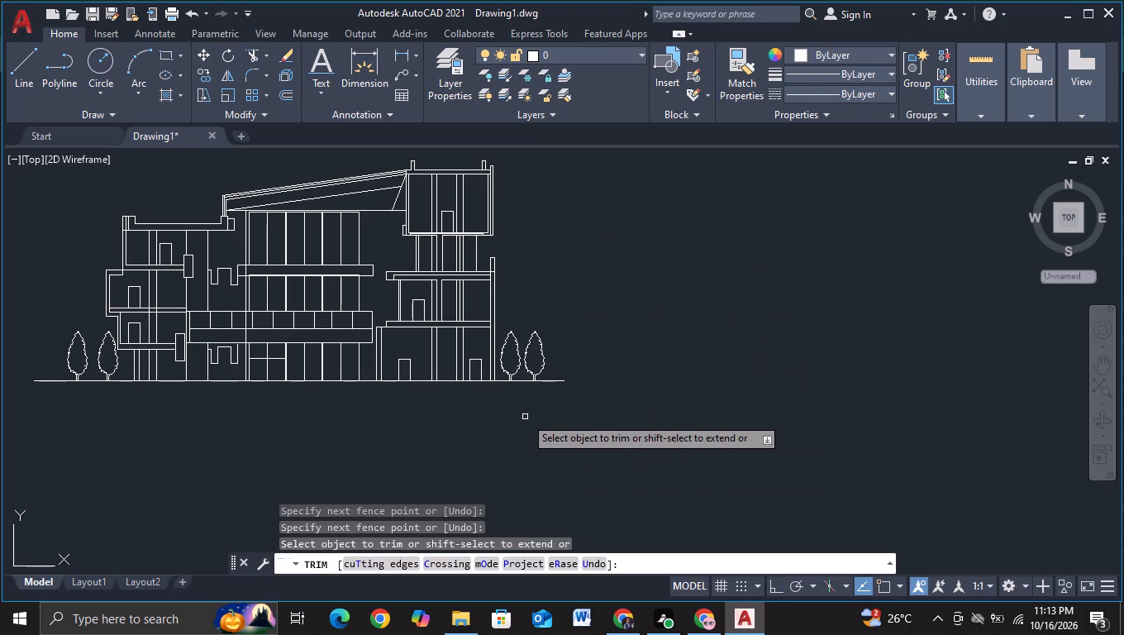
middle_click_drag(626, 466, 822, 423)
key("Escape")
Compare the overall size and placement of the building section with the campus axis elevation above it.
scroll(663, 399, "down", 1)
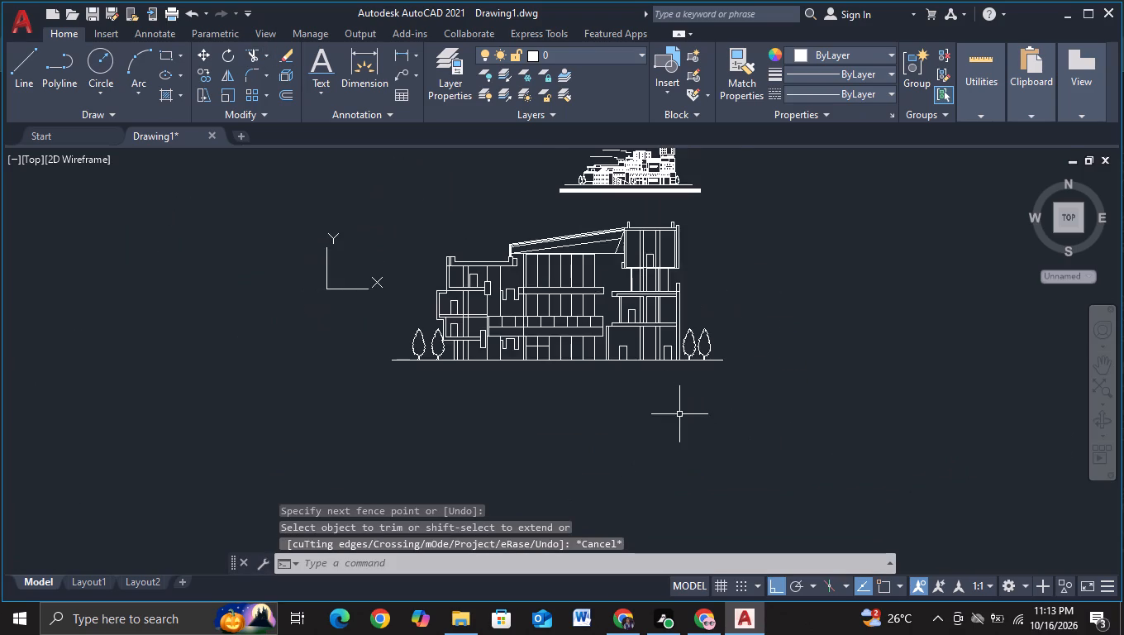
middle_click_drag(680, 415, 677, 472)
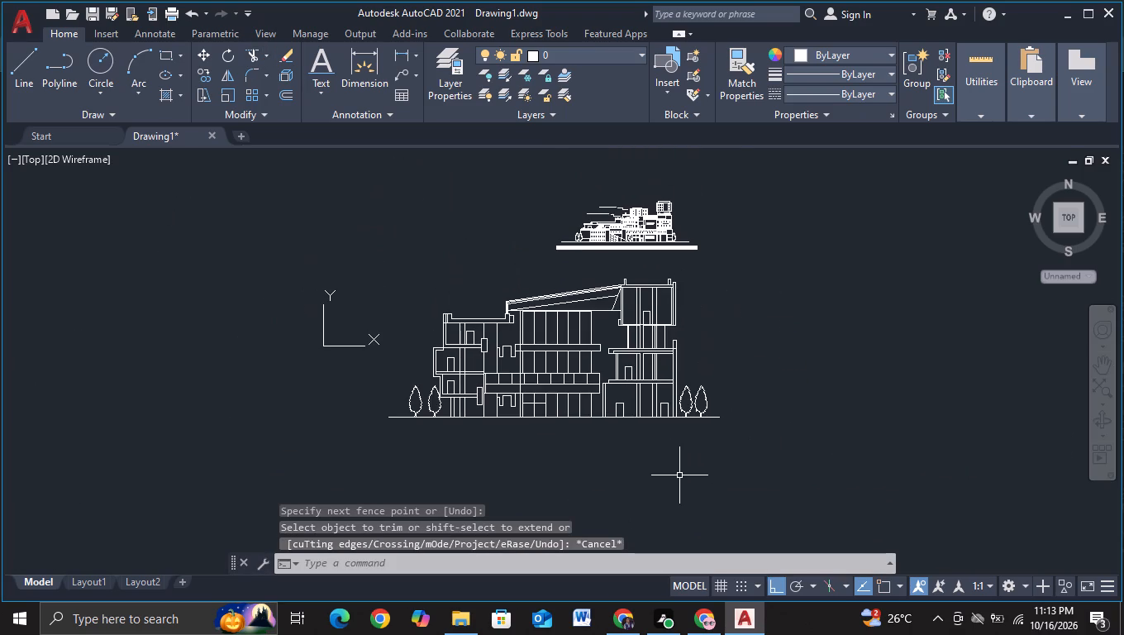
middle_click_drag(680, 475, 769, 460)
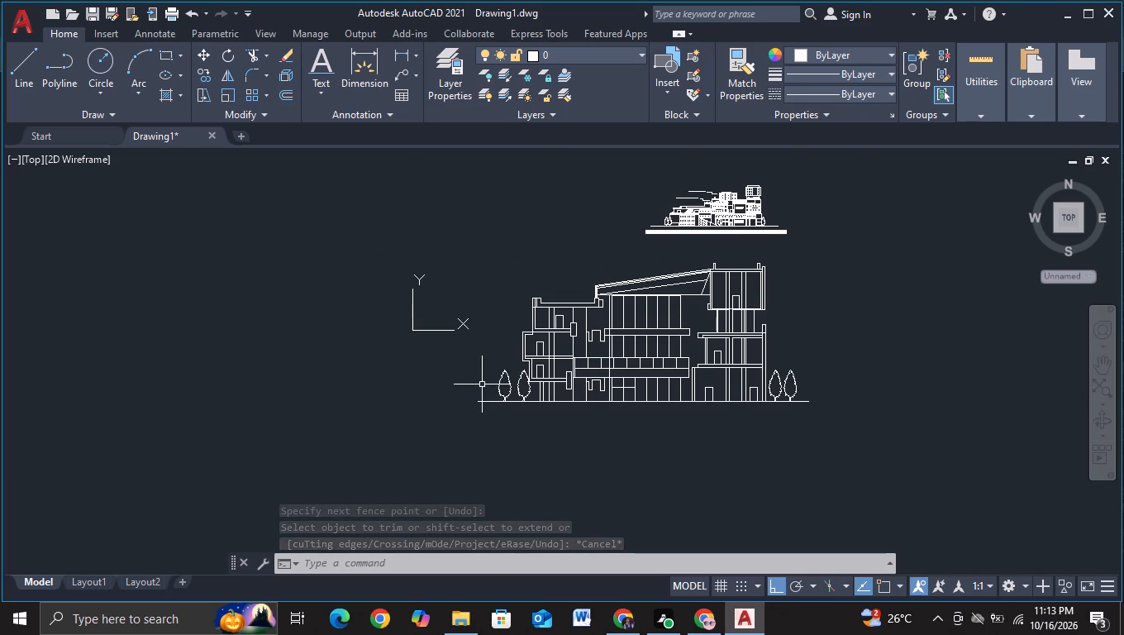
scroll(604, 453, "up", 1)
middle_click_drag(837, 431, 771, 519)
middle_click_drag(881, 282, 868, 353)
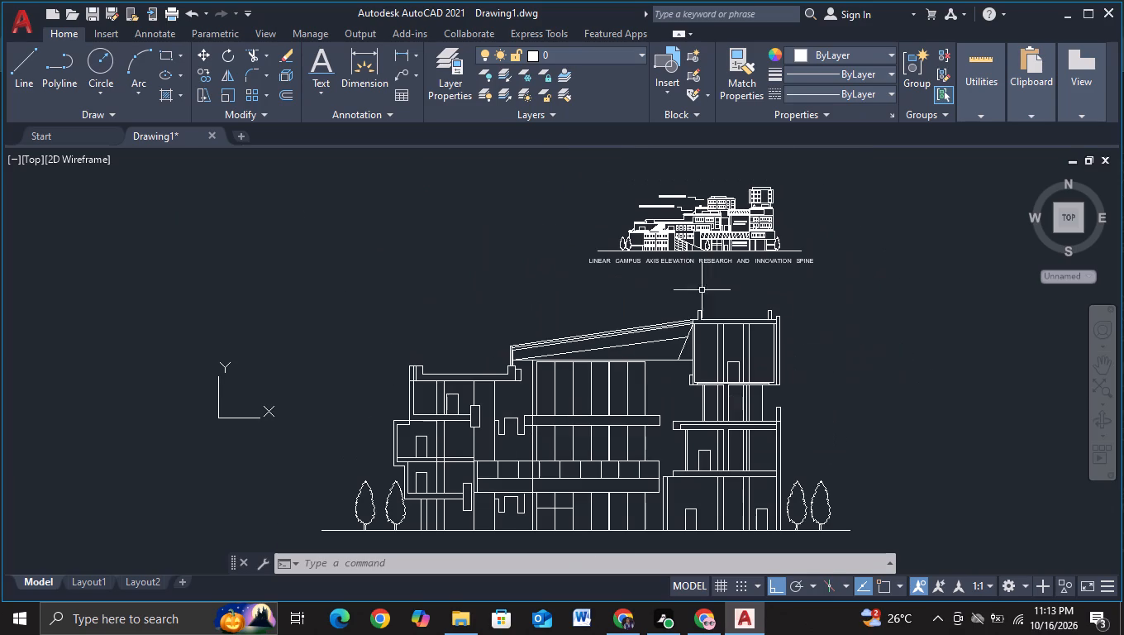
left_click(698, 260)
key("Escape")
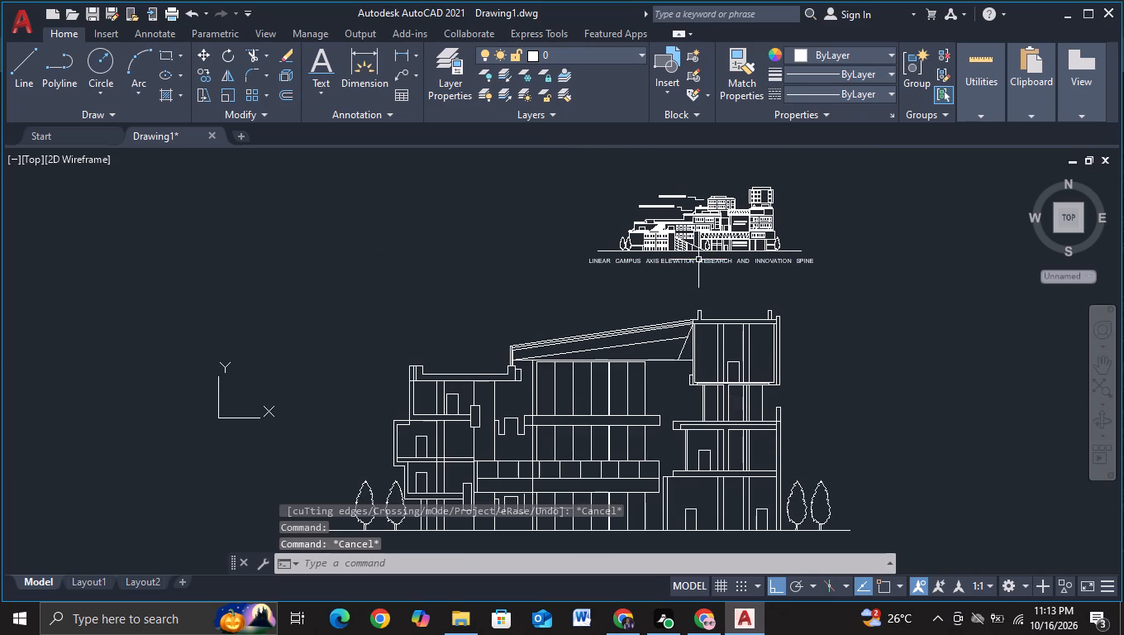
middle_click_drag(872, 398, 897, 285)
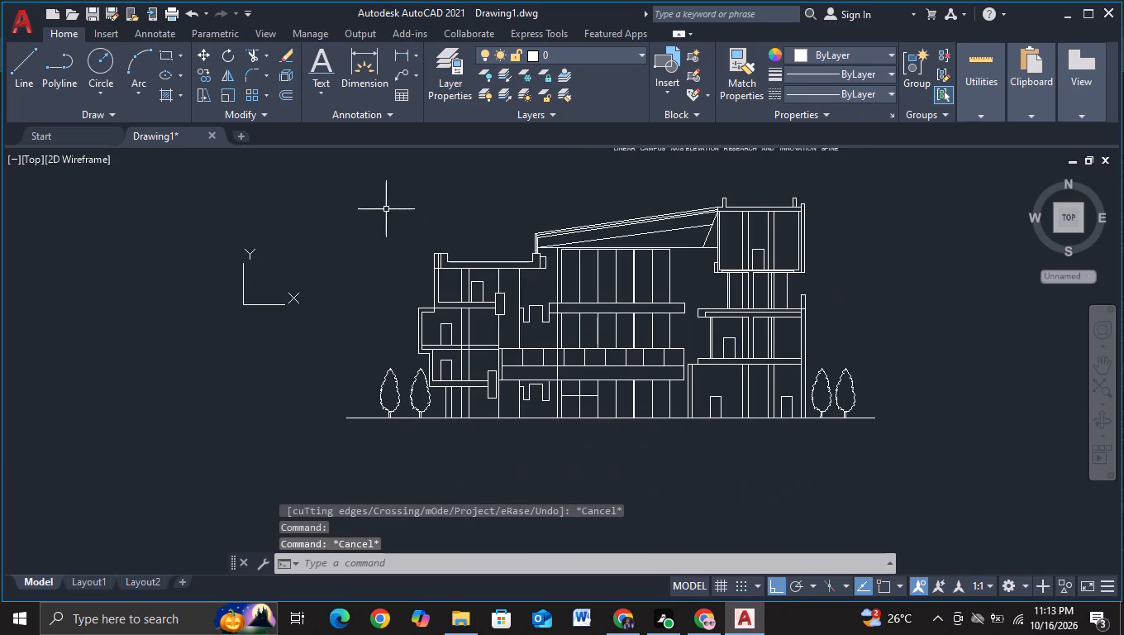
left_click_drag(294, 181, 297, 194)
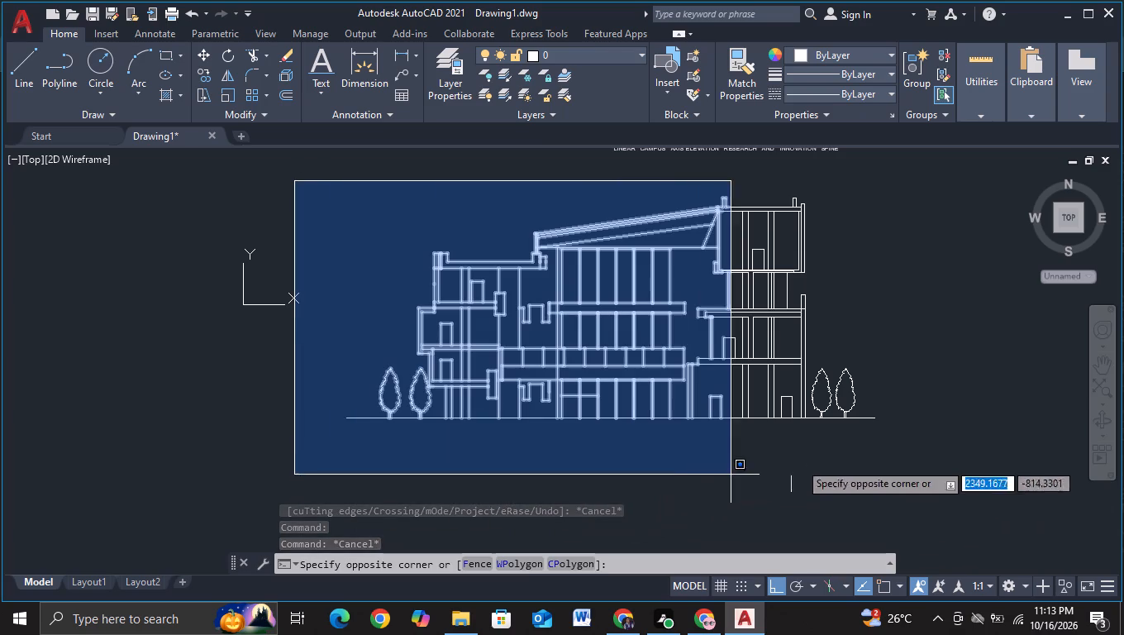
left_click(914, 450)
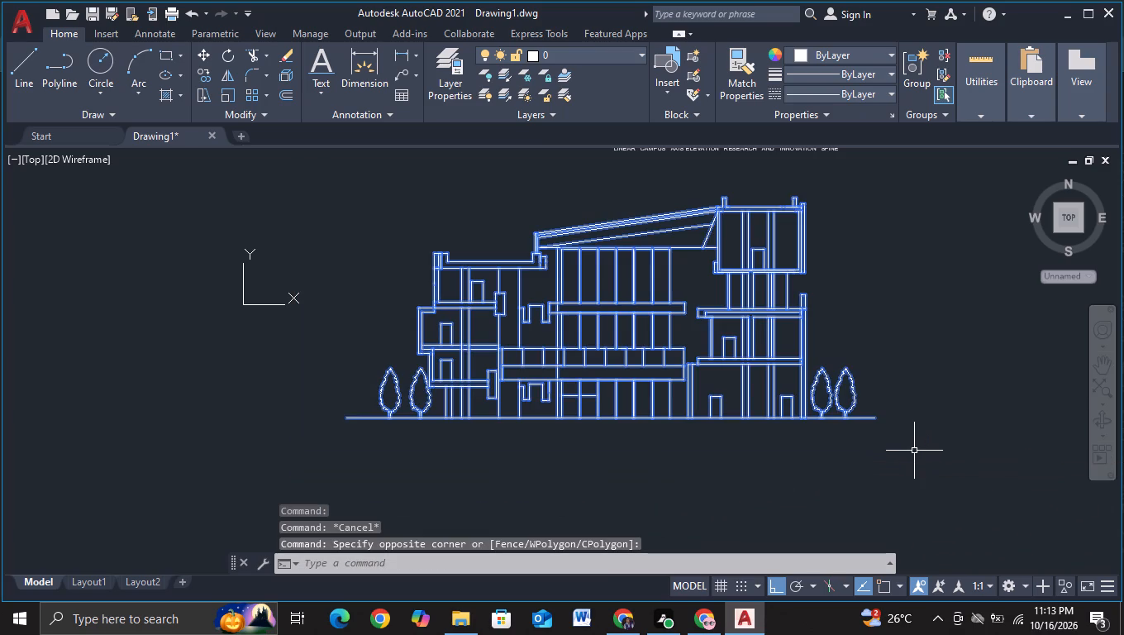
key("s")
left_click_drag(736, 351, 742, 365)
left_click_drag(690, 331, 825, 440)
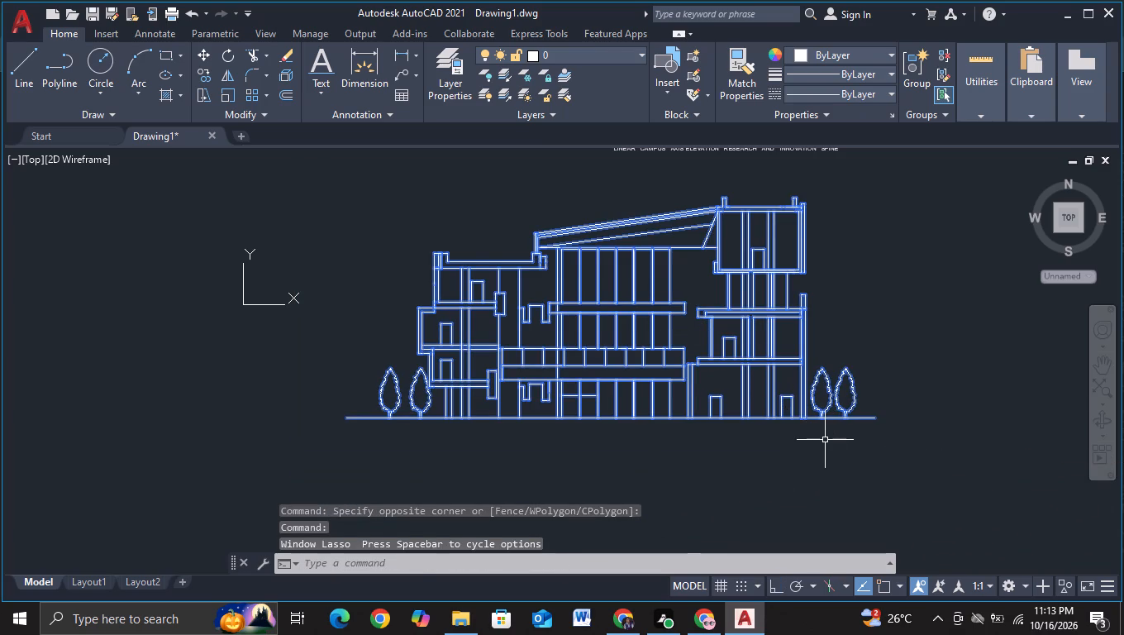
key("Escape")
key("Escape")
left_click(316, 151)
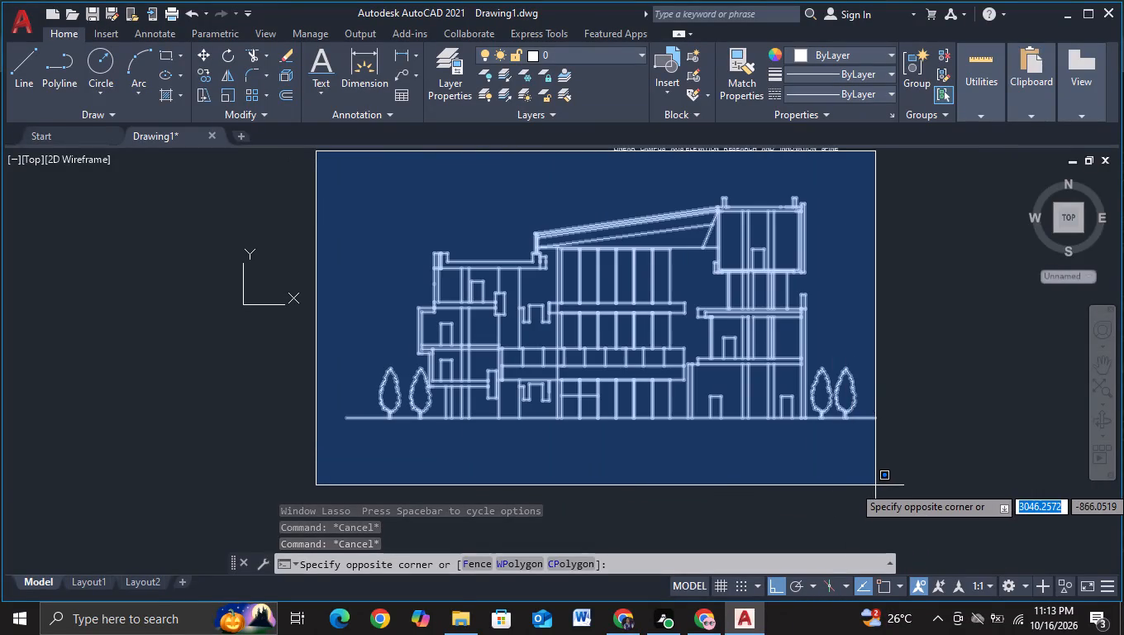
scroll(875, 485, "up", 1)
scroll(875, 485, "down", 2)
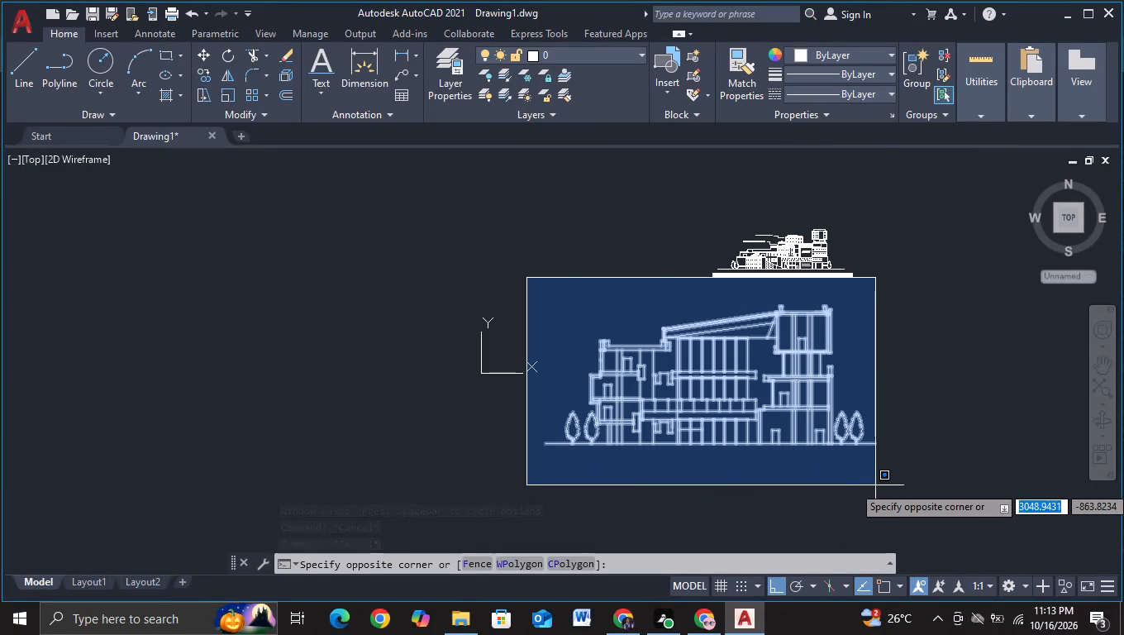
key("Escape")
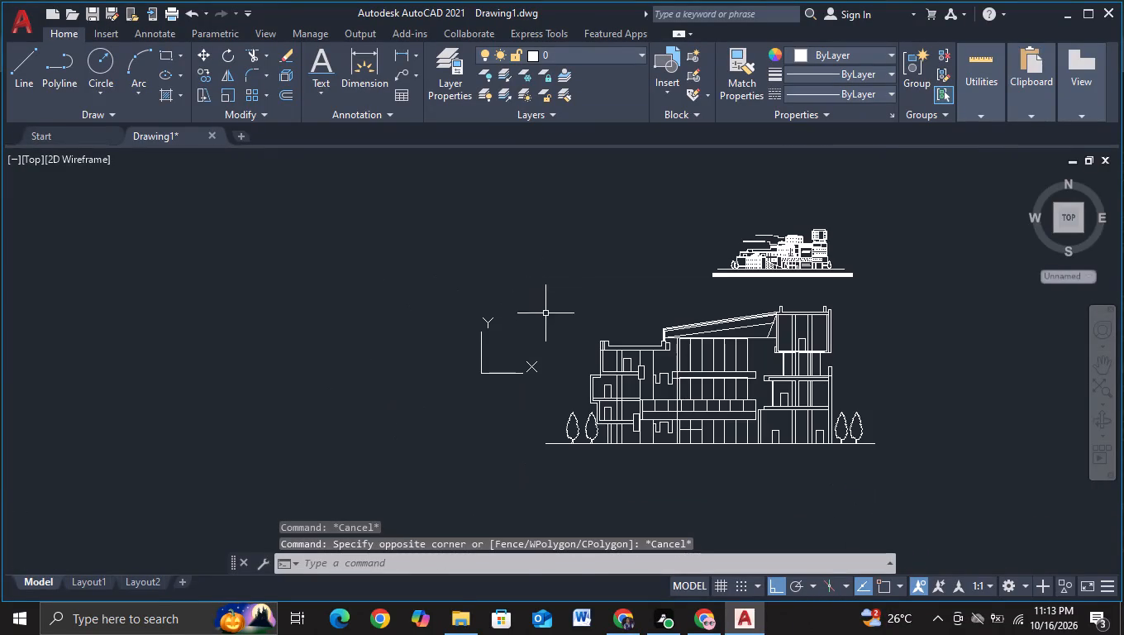
Scale the whole building section, trees and ground line included, down about its middle until slightly narrower than the campus axis elevation.
left_click(543, 301)
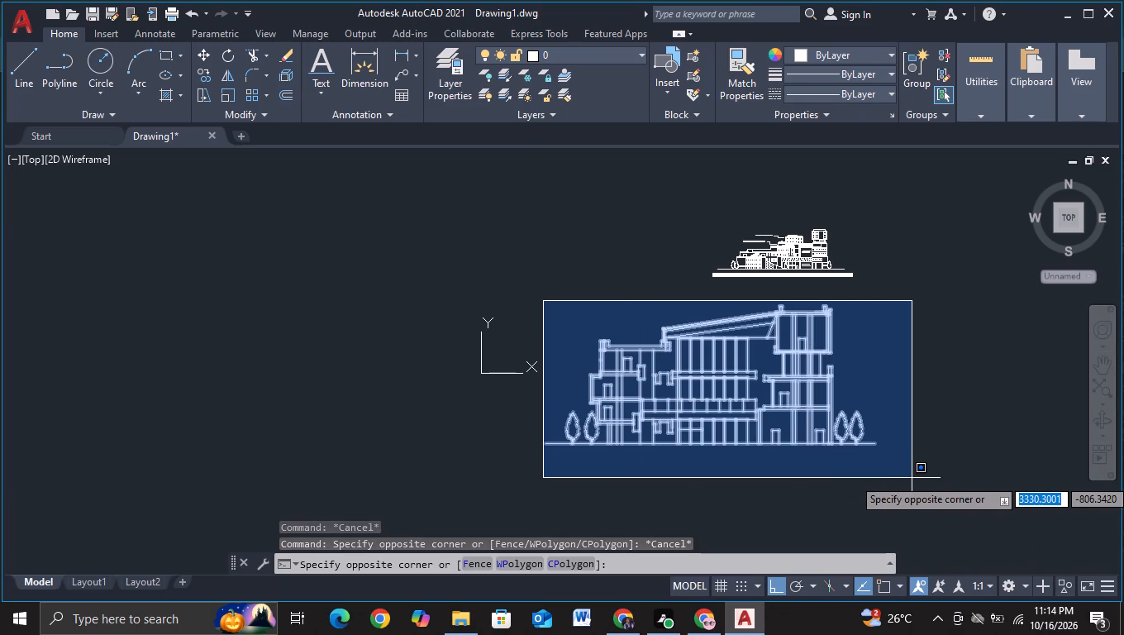
left_click(912, 478)
key("s")
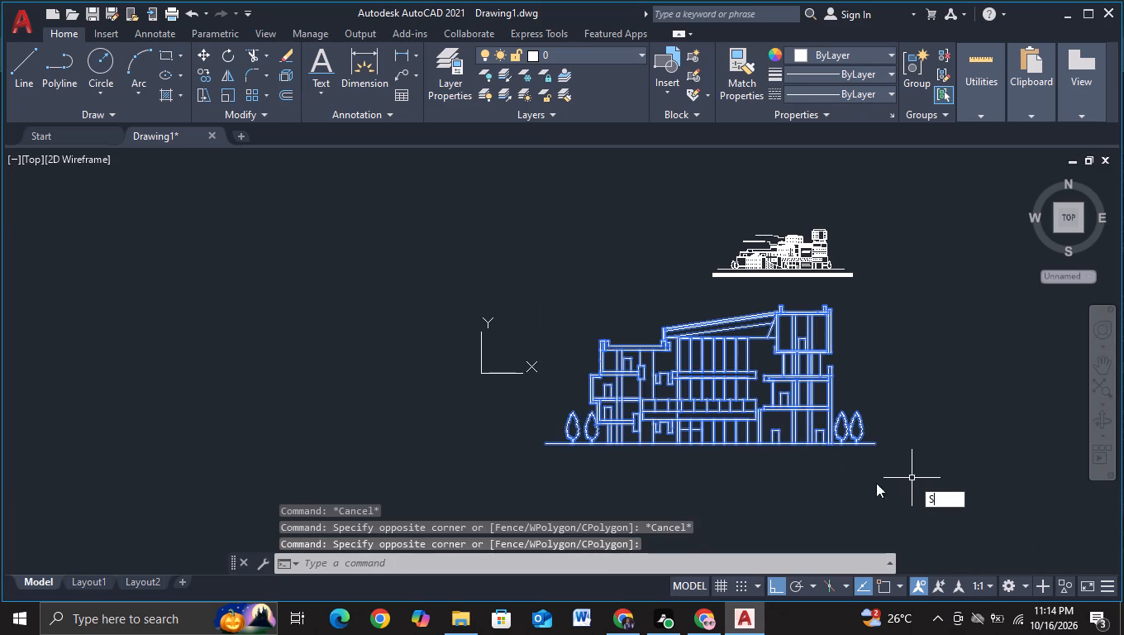
left_click(929, 526)
left_click(764, 393)
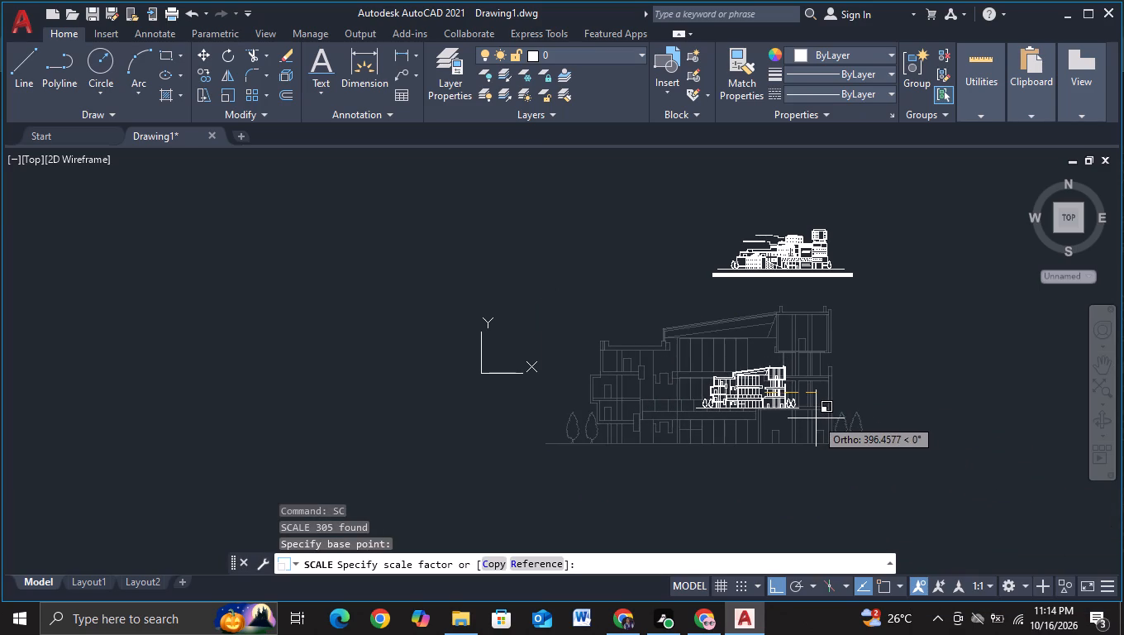
left_click(816, 418)
Move the scaled building section up and across to sit centred just below the campus axis elevation's title.
left_click_drag(674, 340, 674, 363)
left_click(870, 485)
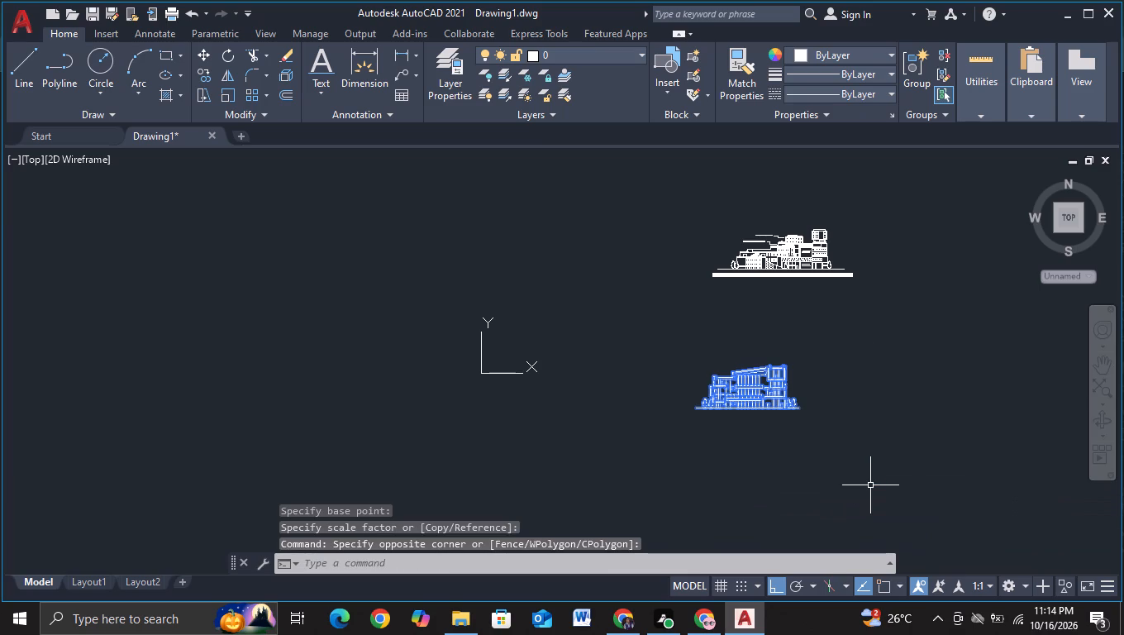
key("m")
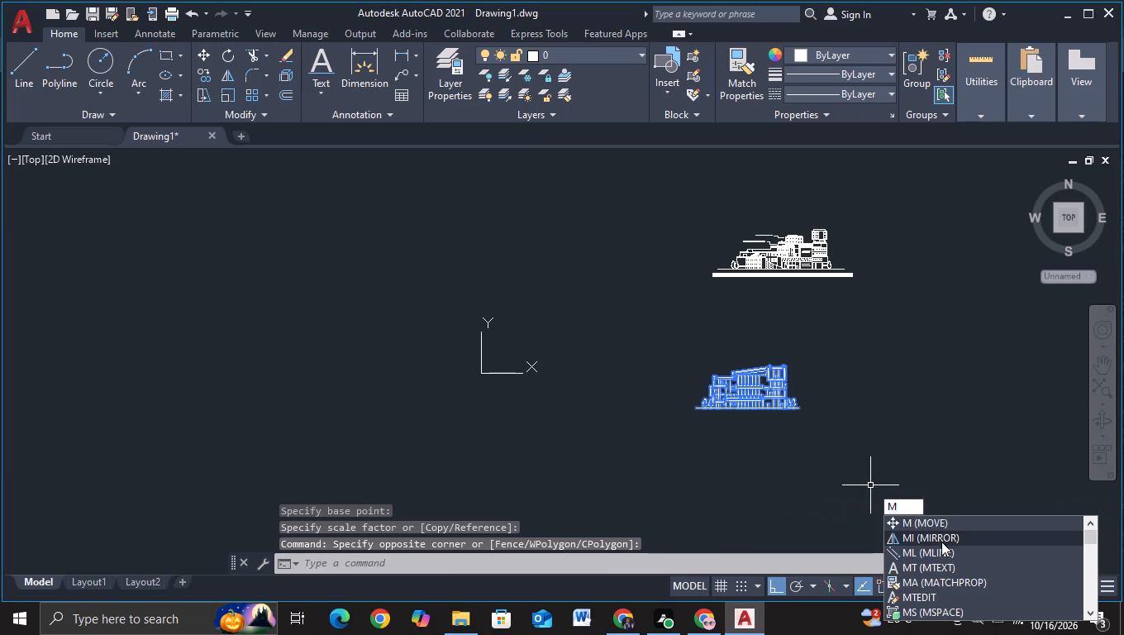
left_click(936, 523)
left_click(750, 398)
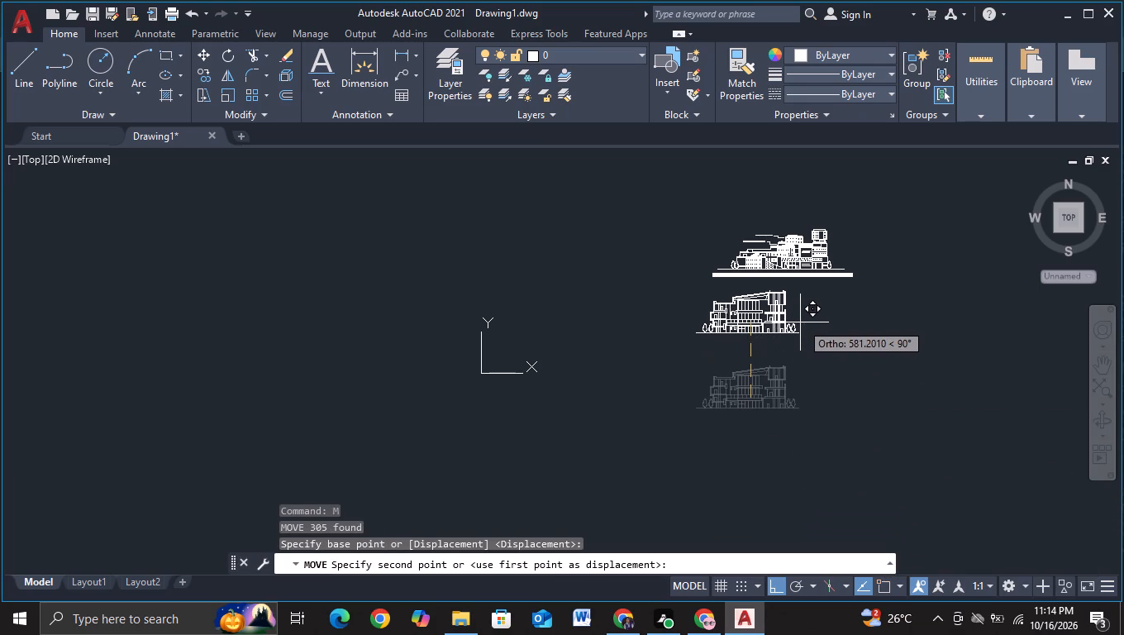
key("F8")
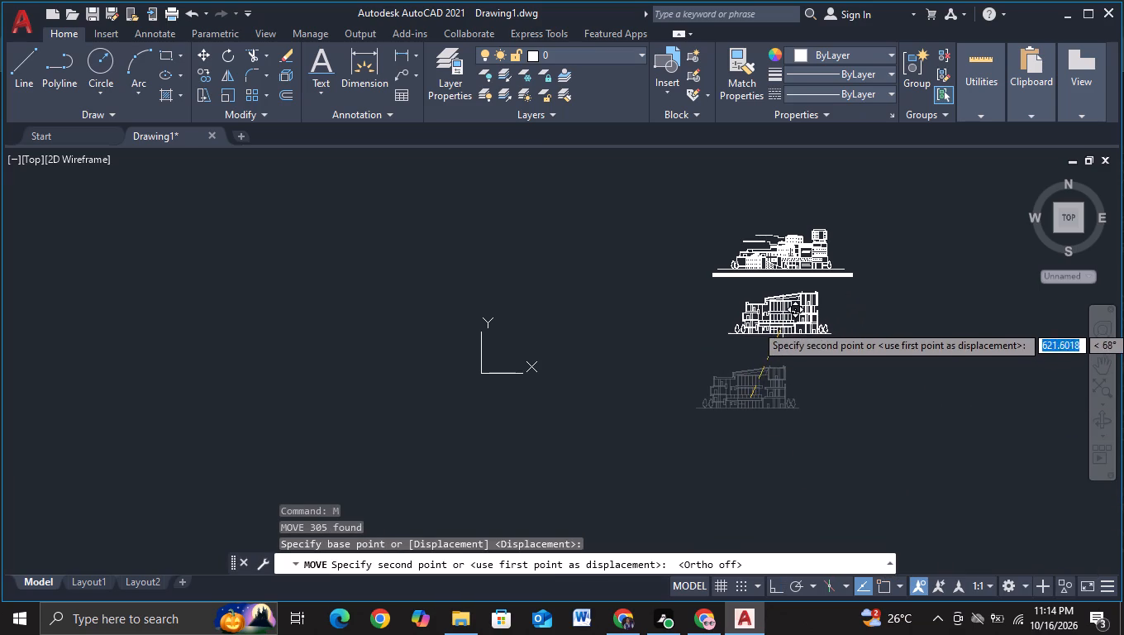
scroll(784, 324, "up", 2)
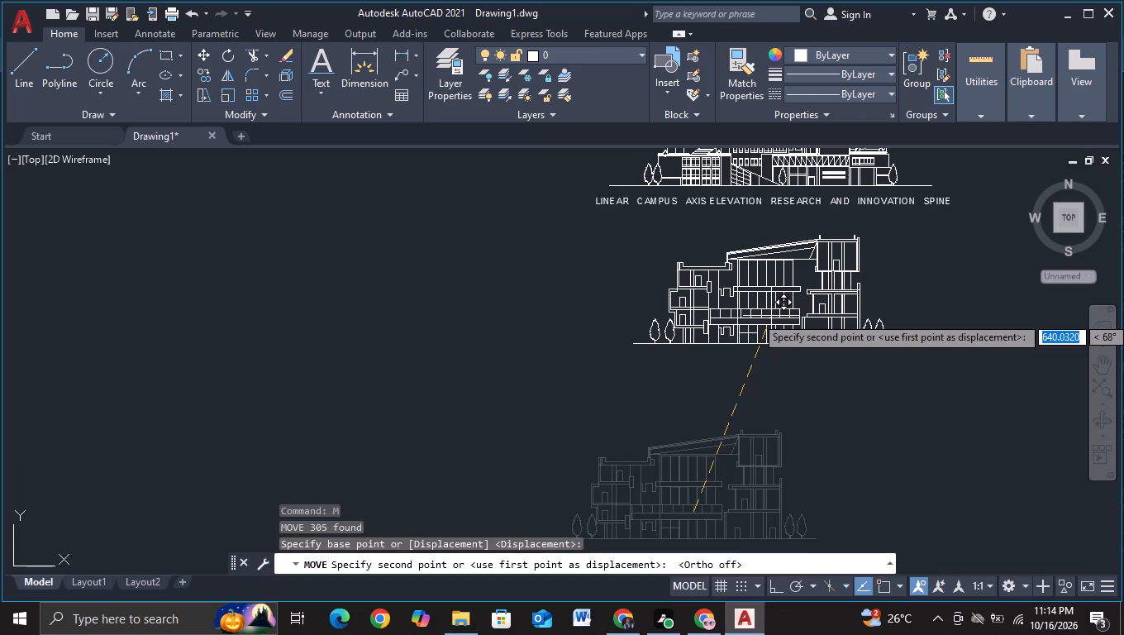
left_click(771, 316)
scroll(825, 387, "down", 1)
scroll(791, 301, "up", 2)
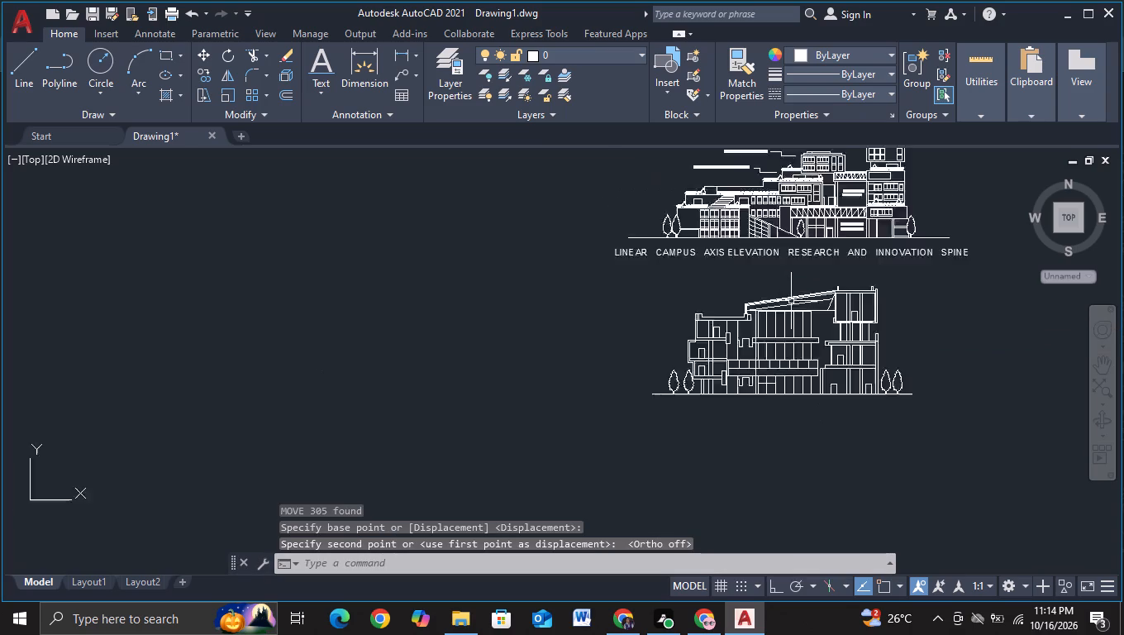
middle_click_drag(767, 266, 653, 298)
scroll(656, 305, "down", 1)
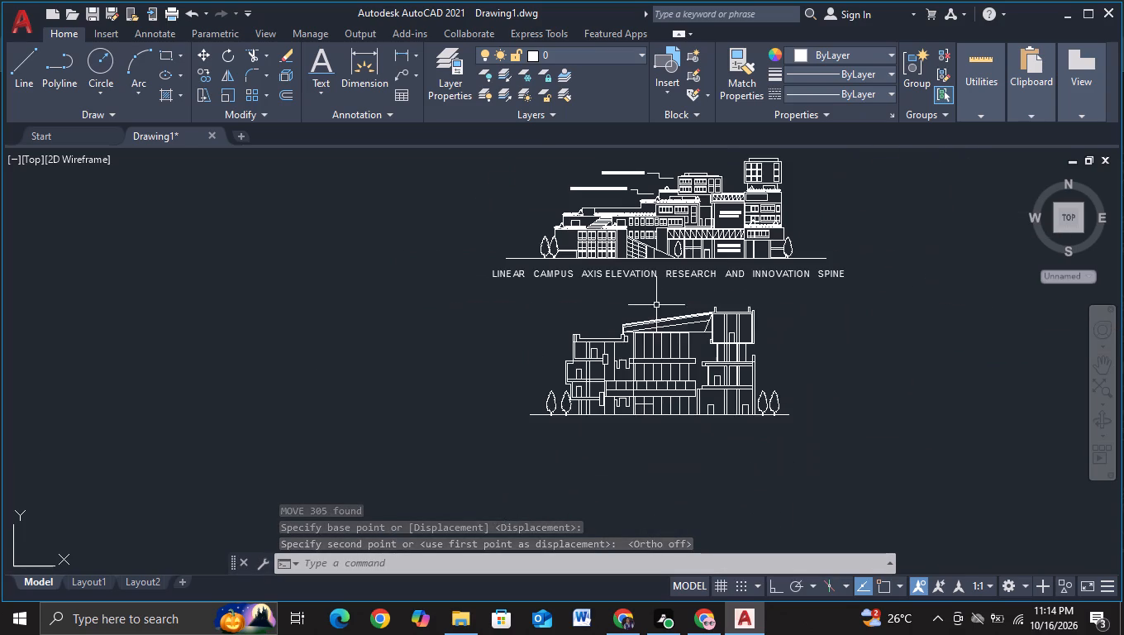
middle_click_drag(850, 321, 855, 339)
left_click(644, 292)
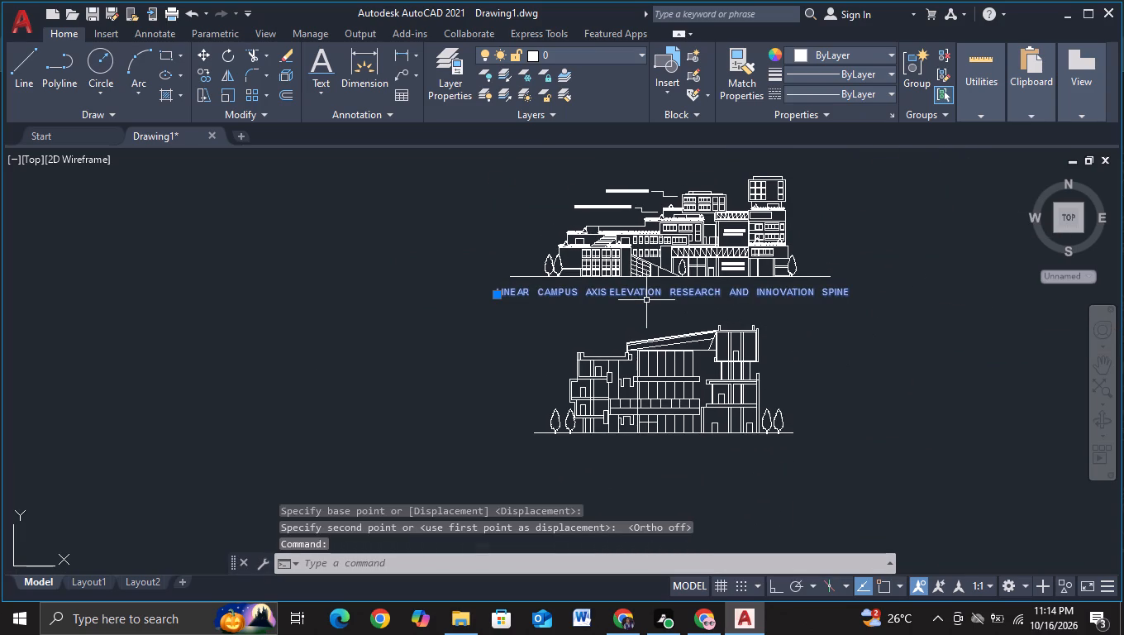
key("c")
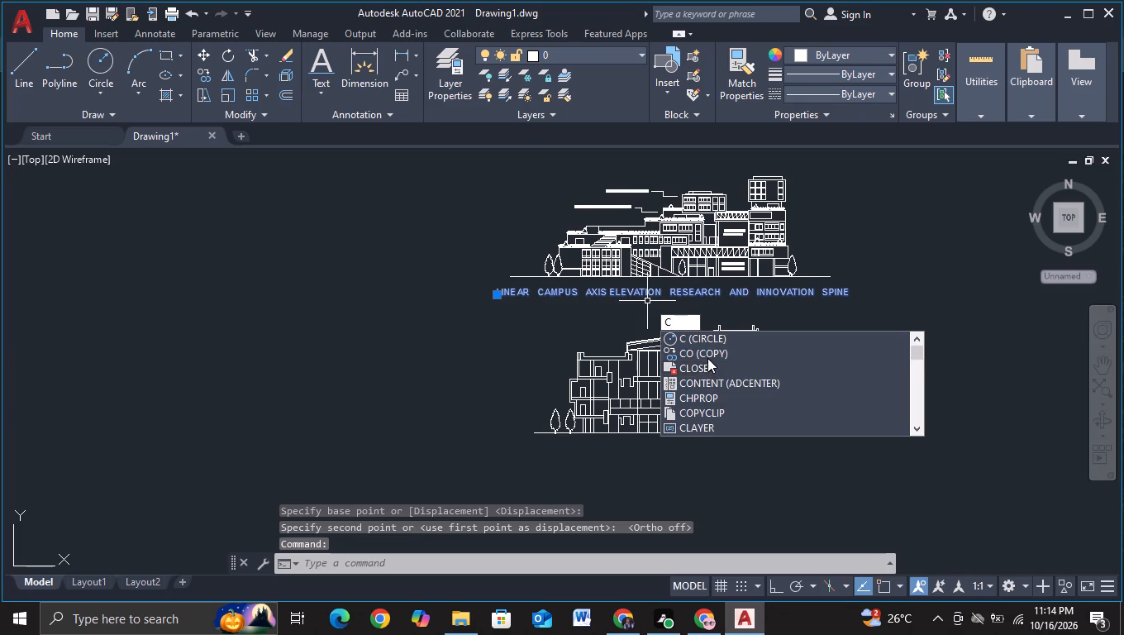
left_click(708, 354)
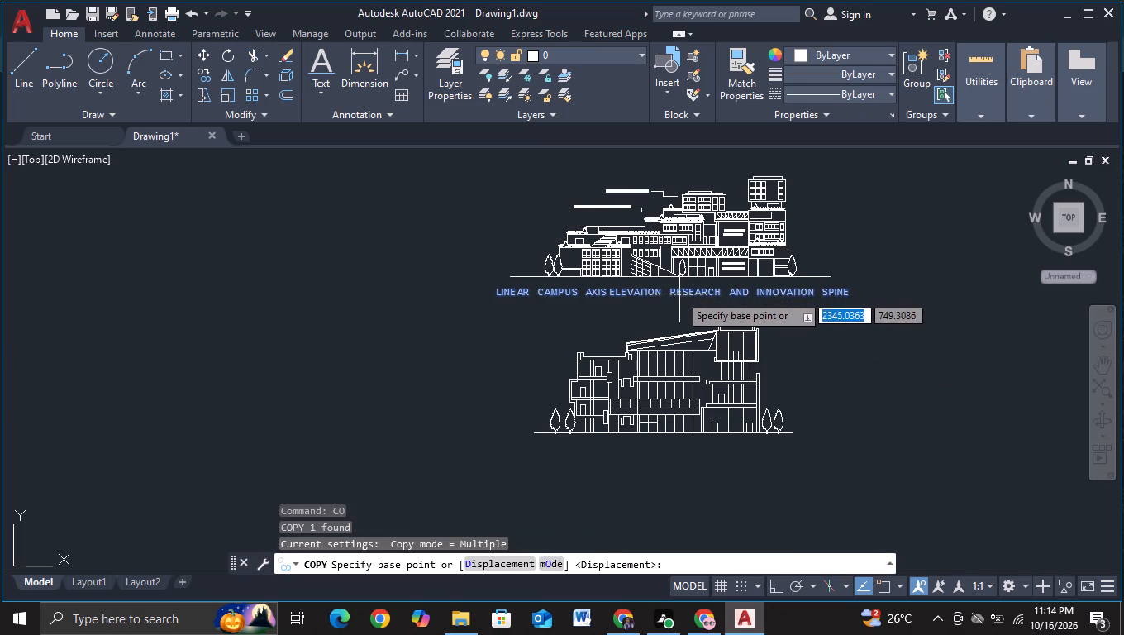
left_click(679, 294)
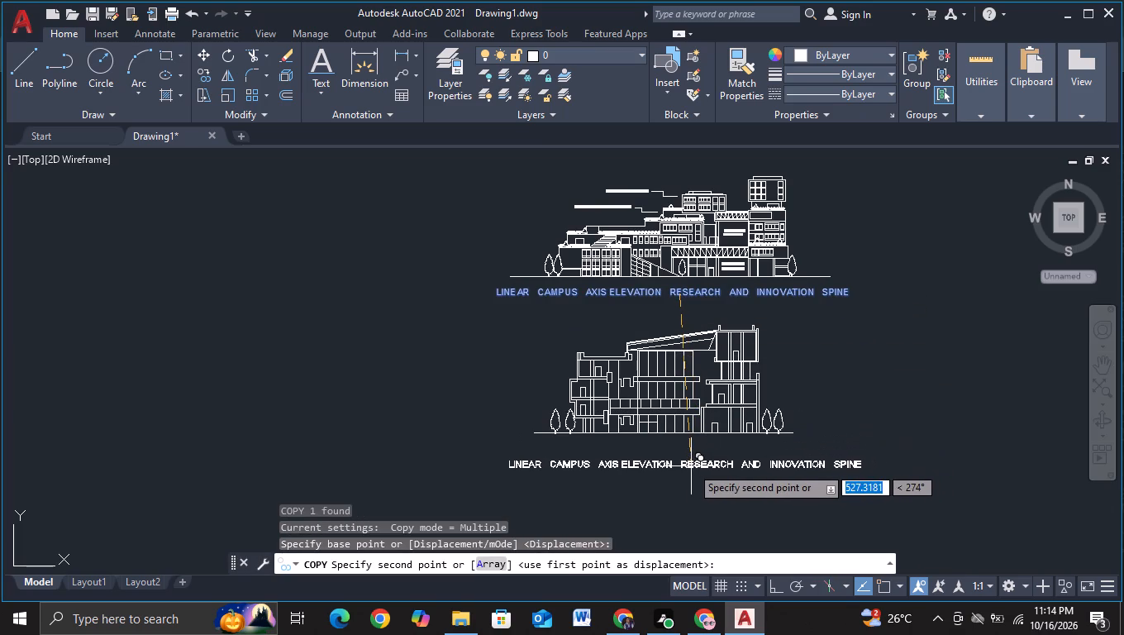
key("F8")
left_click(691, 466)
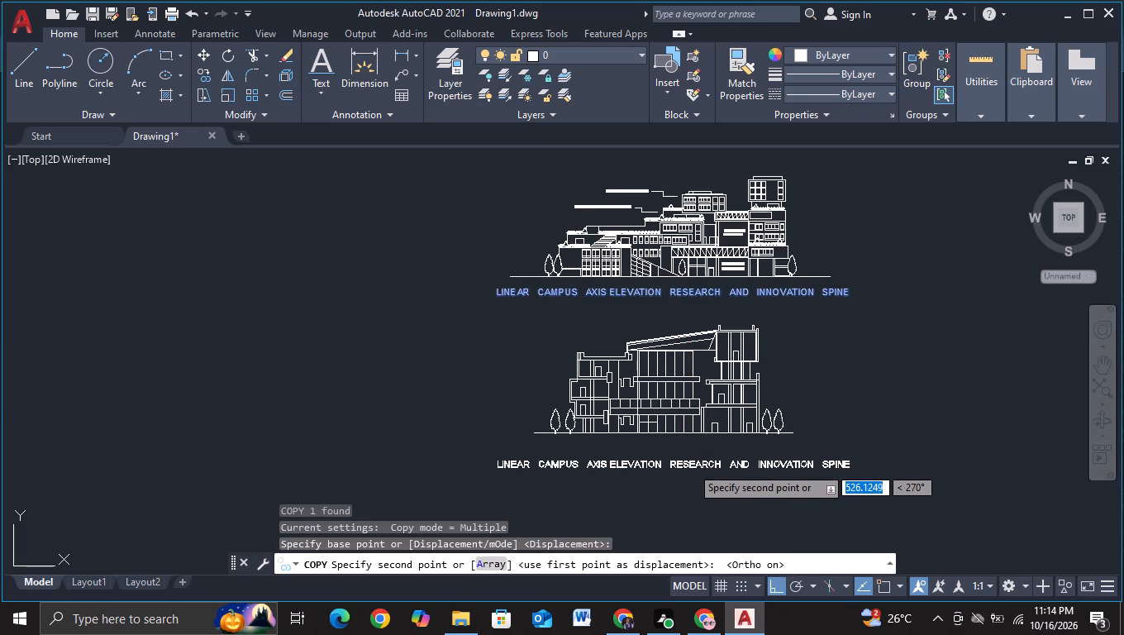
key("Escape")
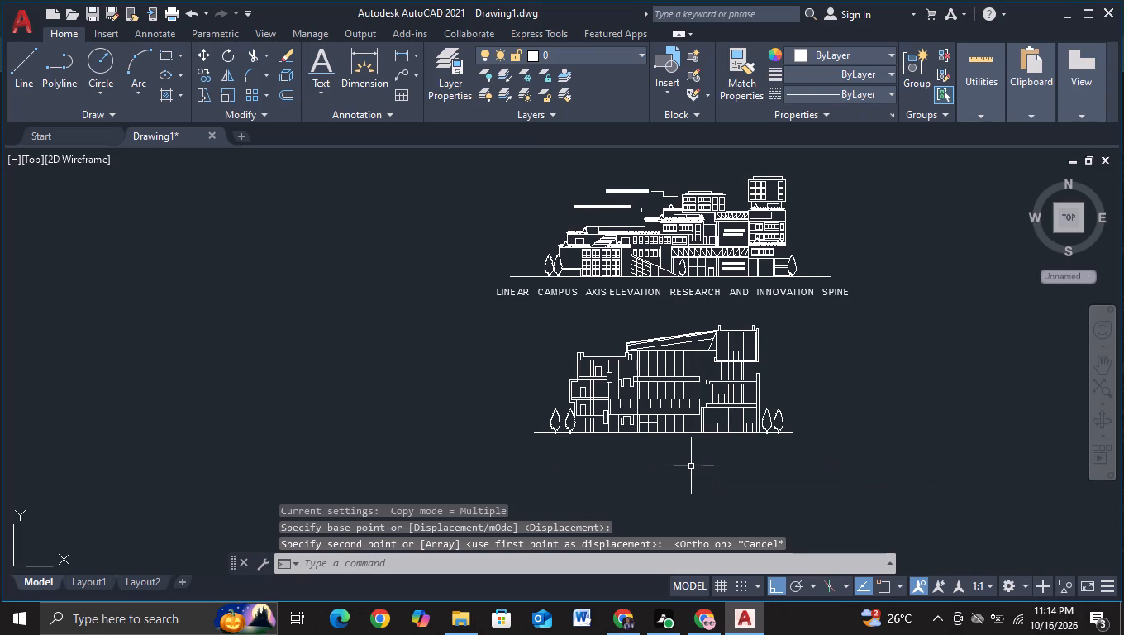
Copy the elevation's title text straight down to just below the building section's ground line.
left_click(650, 295)
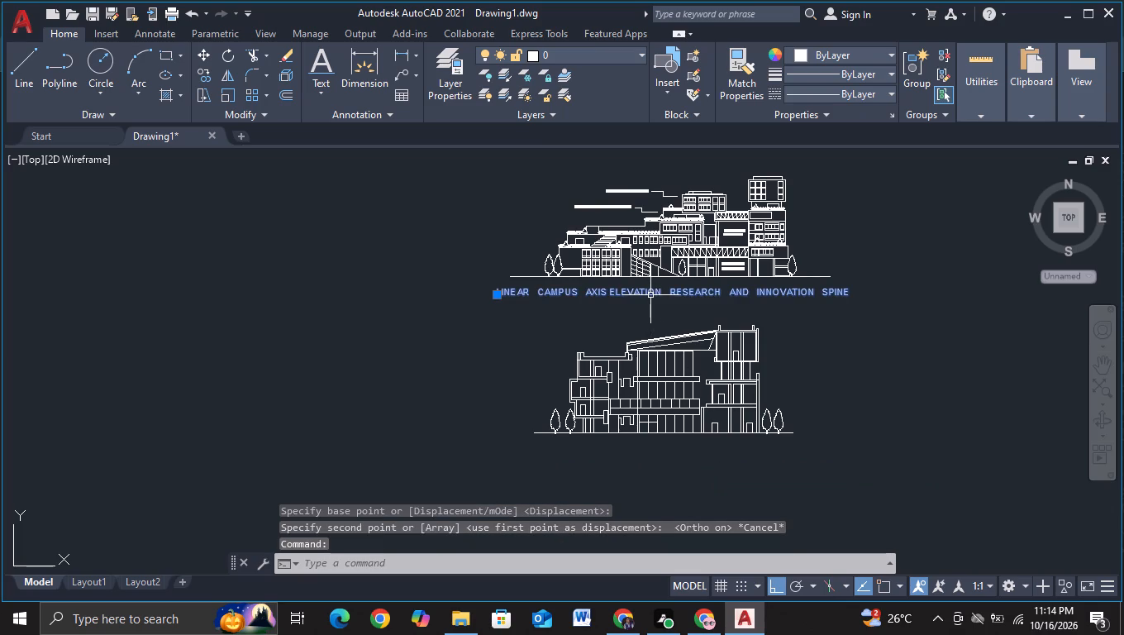
key("c")
left_click(691, 346)
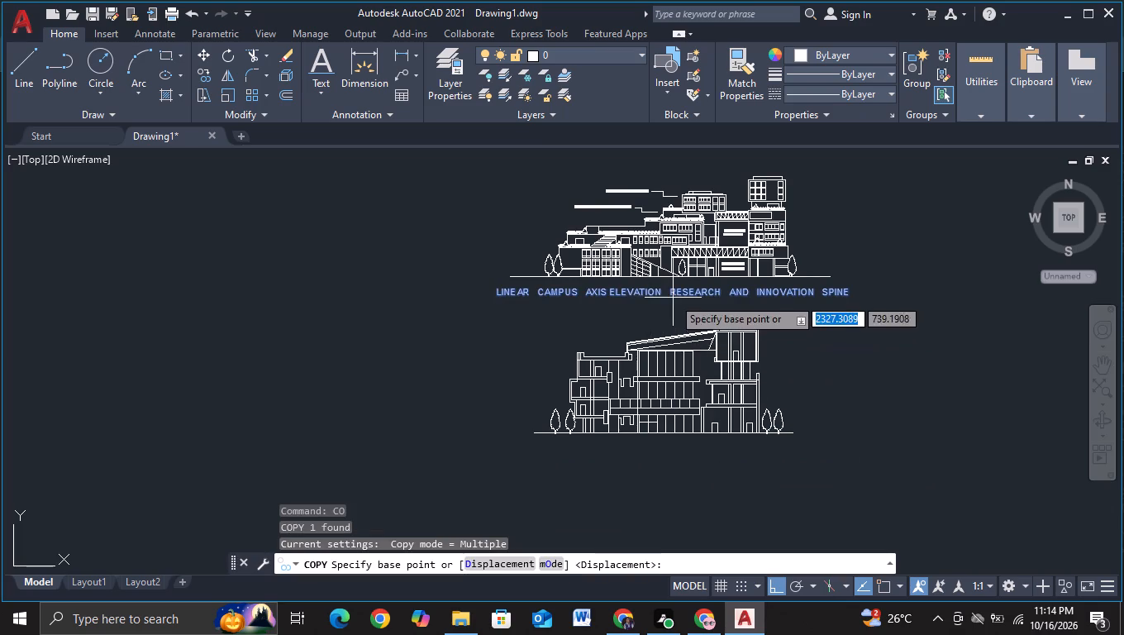
left_click(673, 294)
left_click(673, 463)
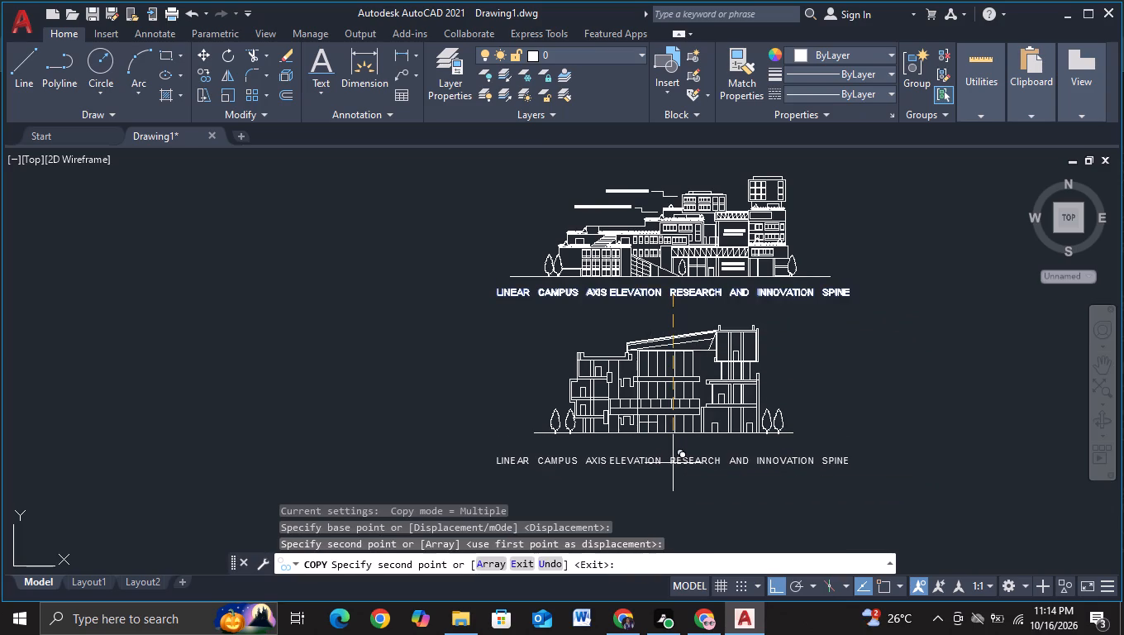
key("Escape")
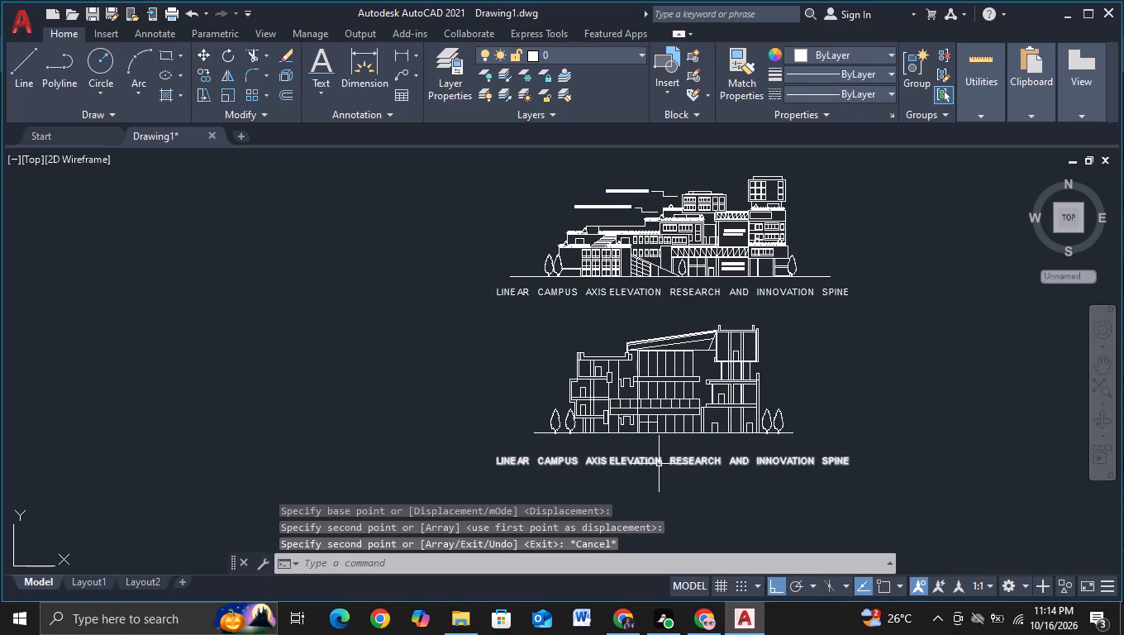
Replace the wording of the copied title below the building section with SYSTEM SECTION.
left_click(659, 463)
right_click(659, 463)
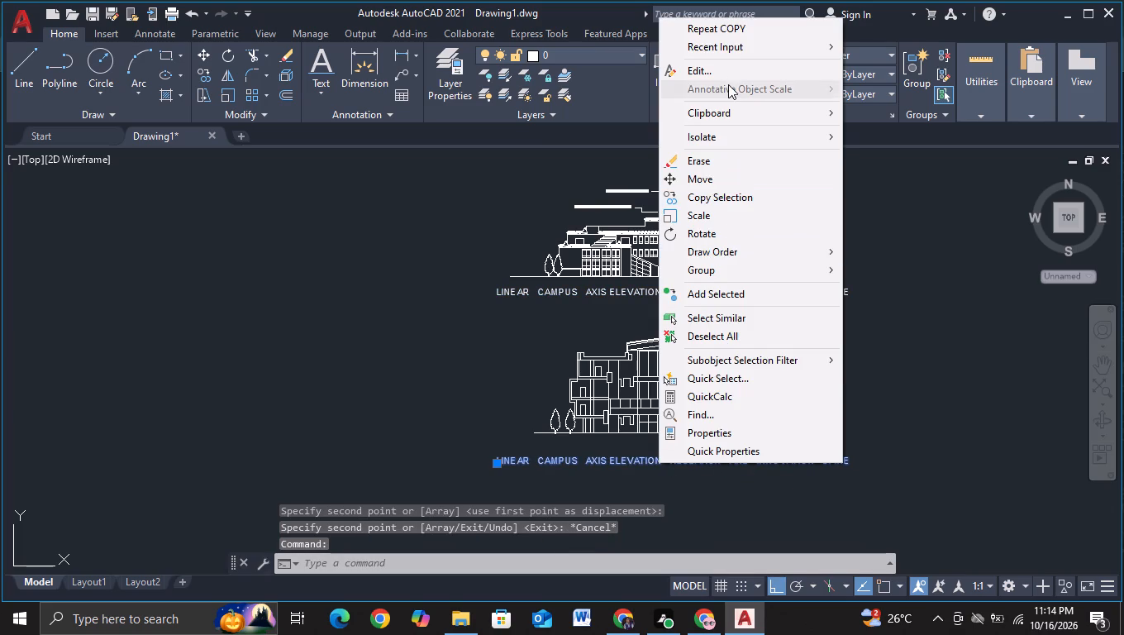
left_click(726, 74)
key("BackSpace")
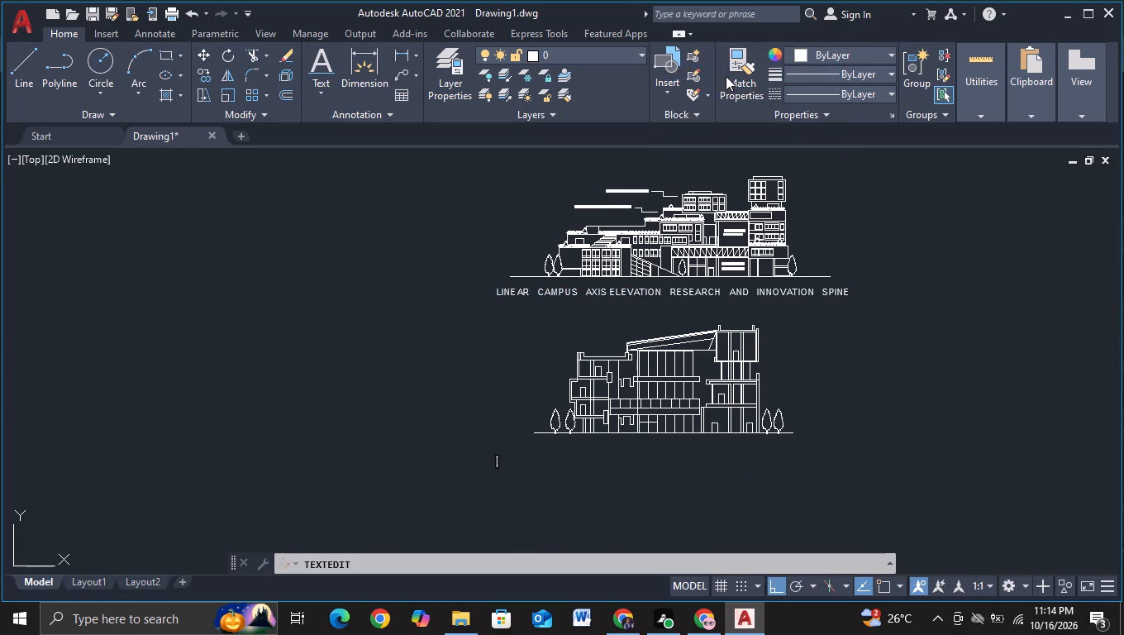
type("ST")
key("BackSpace")
key("y")
type("ES")
key("BackSpace")
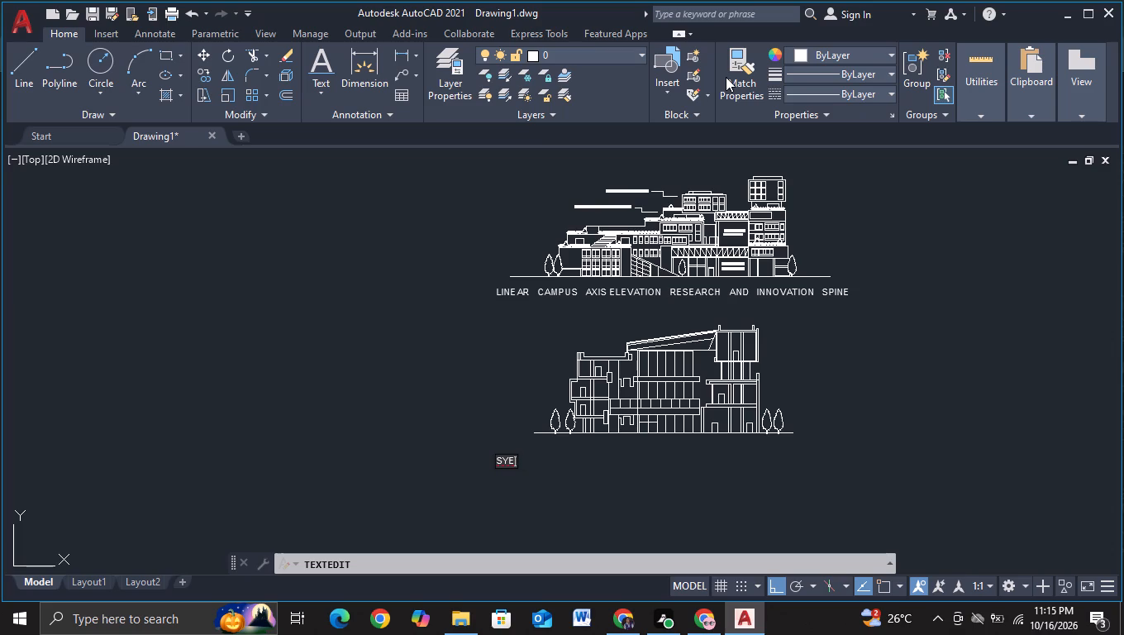
key("BackSpace")
type("STEM")
key("space")
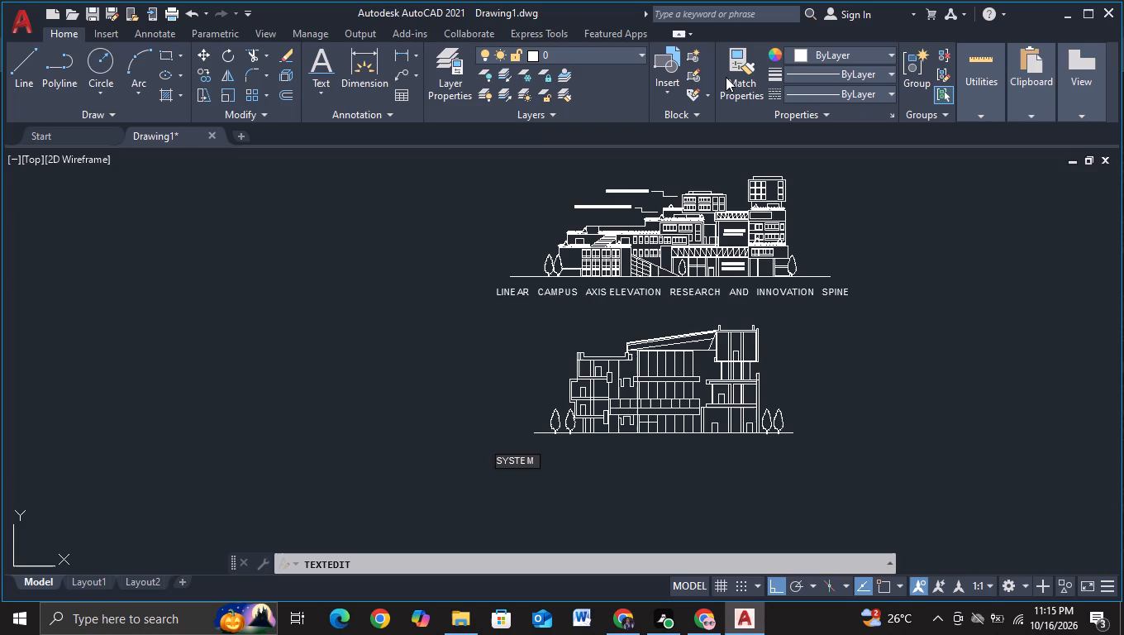
key("space")
key("space")
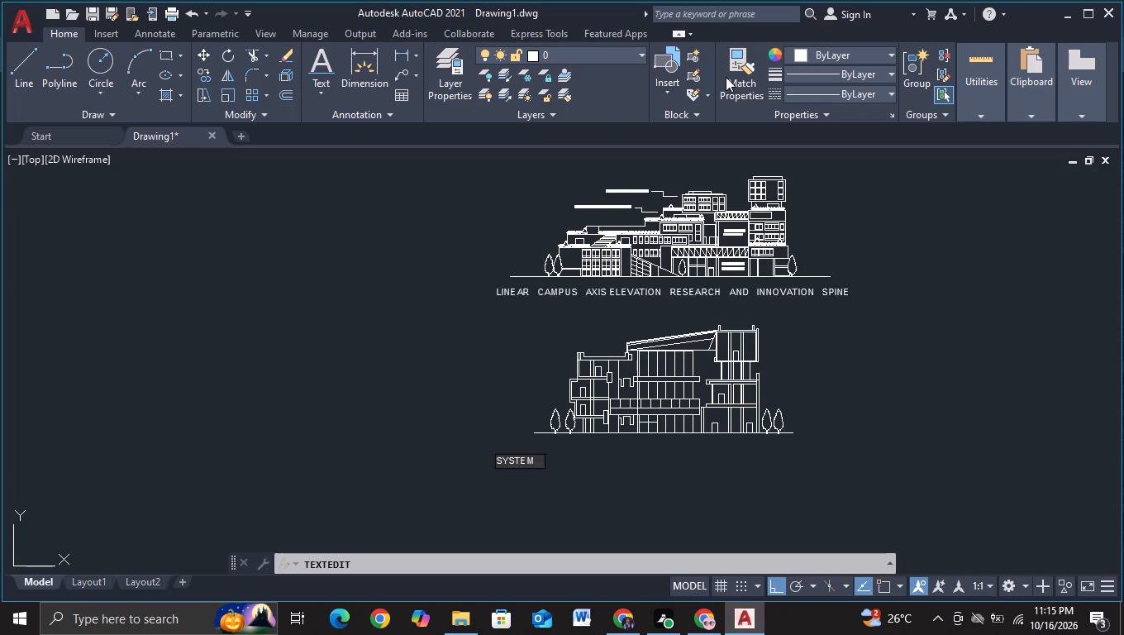
type("SECTION")
Continue the title below the building section with the words CLIMATE CONTROLLED, spaced like the elevation's title.
key("space")
key("space")
key("space")
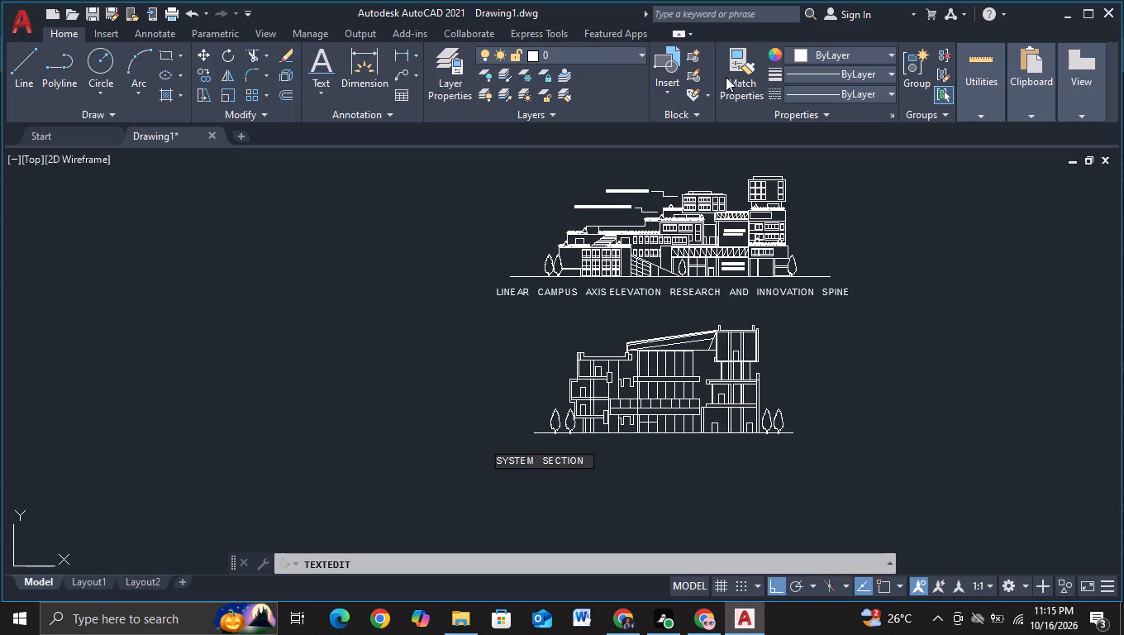
type("CLIM")
type("ATE")
key("space")
key("space")
key("space")
type("CO")
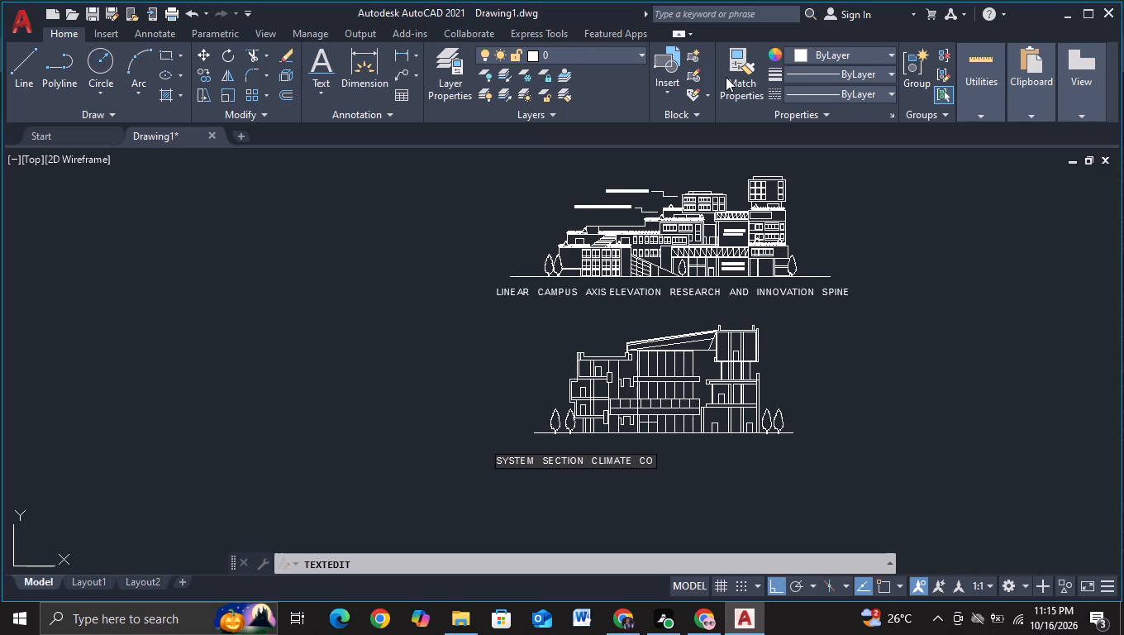
key("n")
key("t")
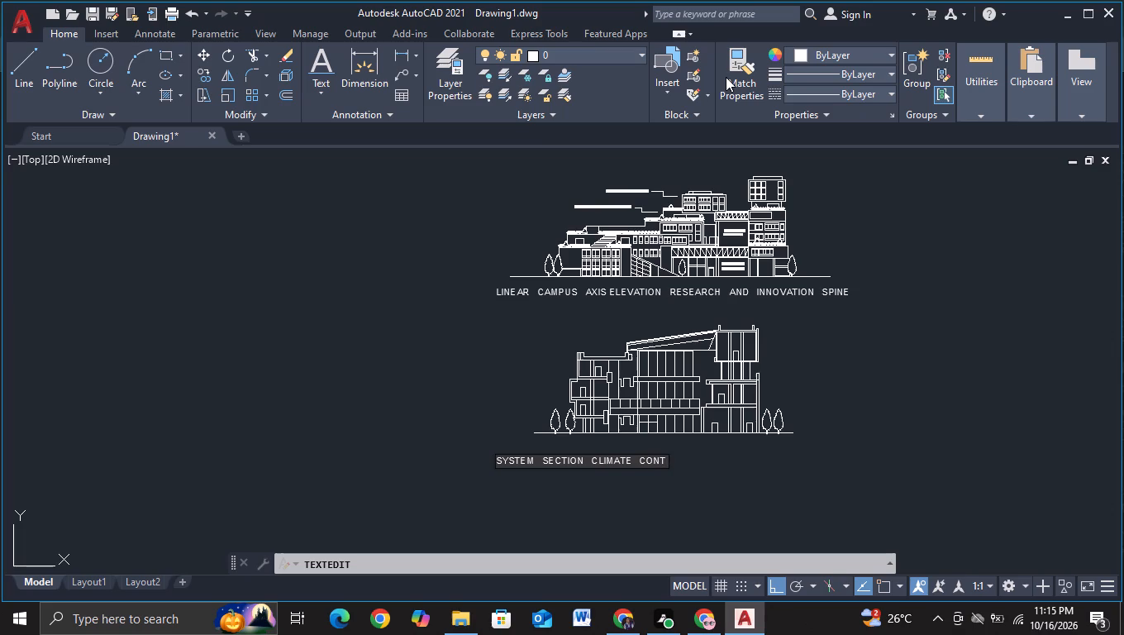
type("ROLL")
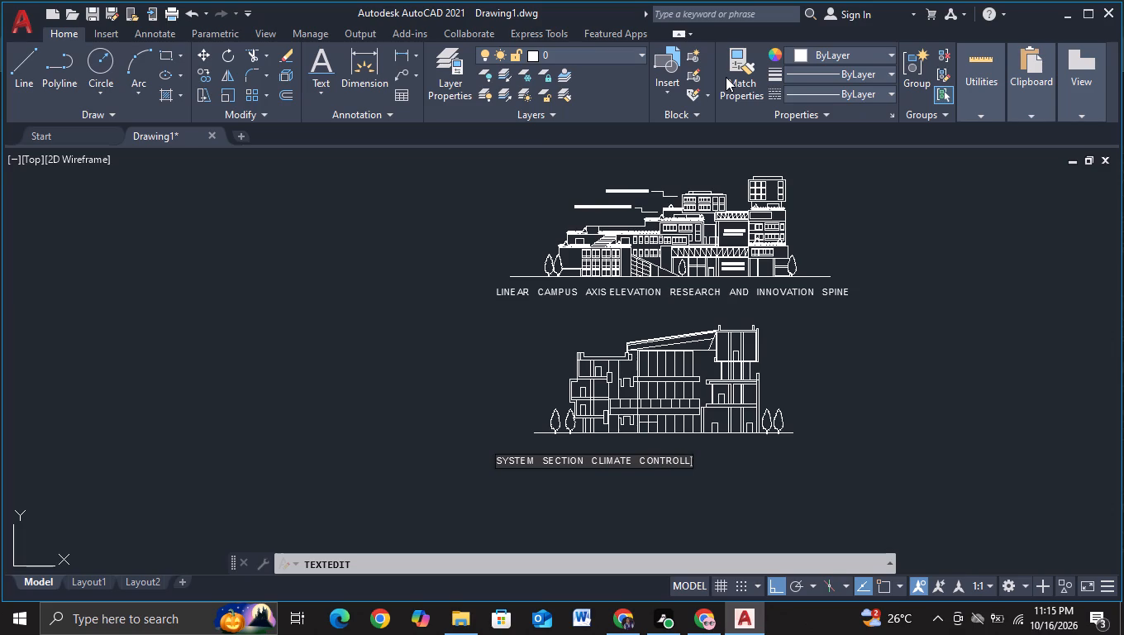
type("ED")
key("space")
key("space")
key("space")
Complete the building section's title with ATRIUM AND FACADE POD and finish the text edit.
key("a")
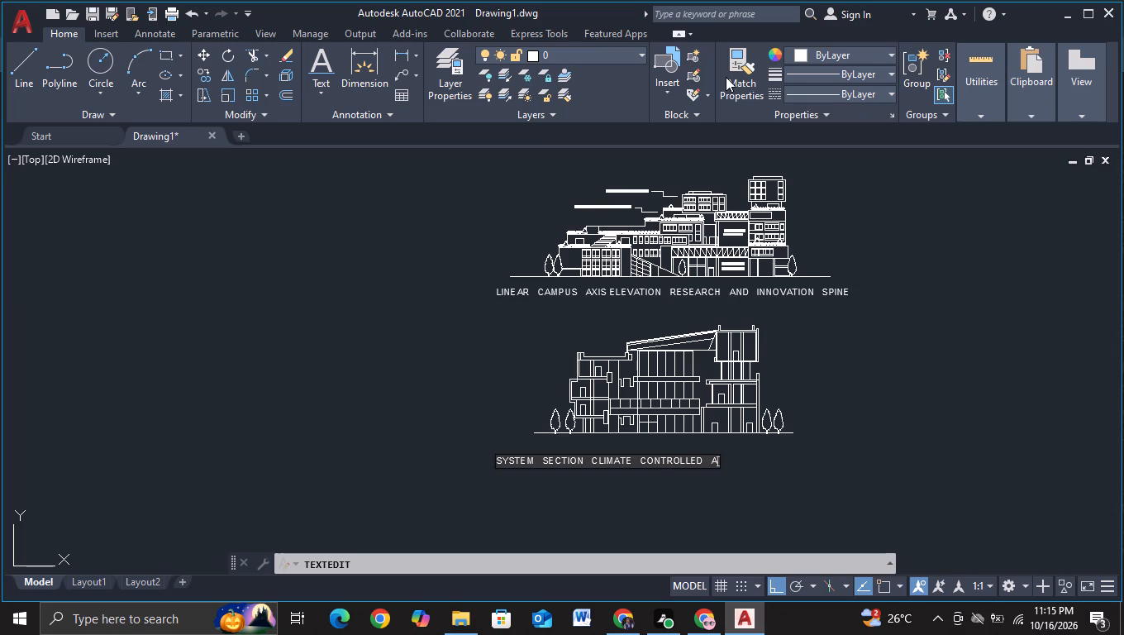
key("t")
key("r")
type("IUM")
key("space")
key("space")
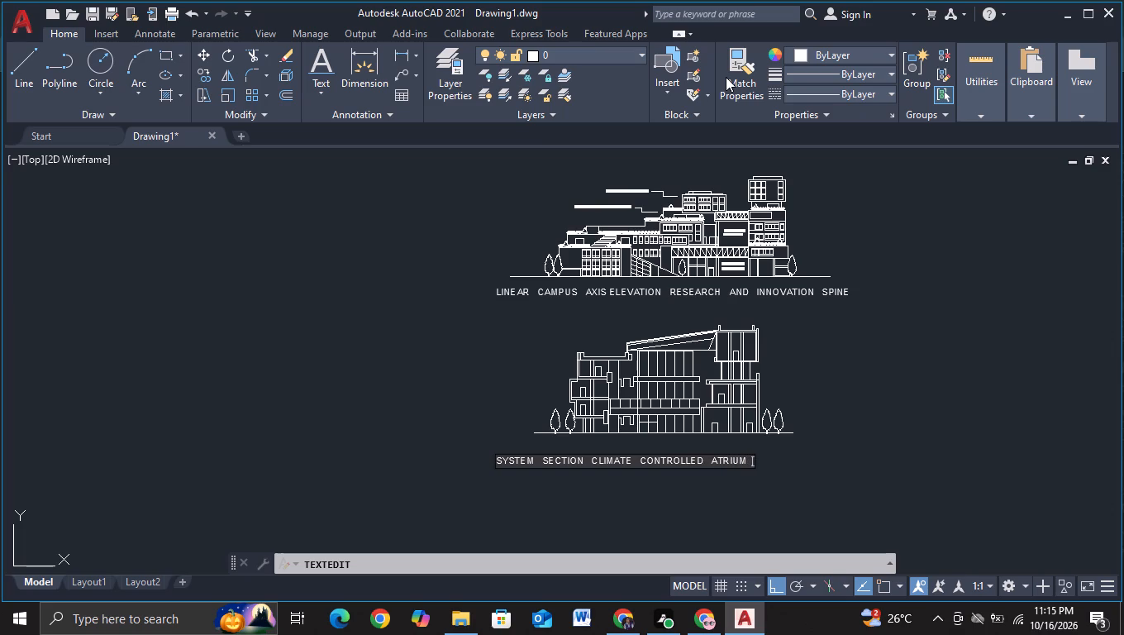
key("space")
type("AND")
key("space")
type("FA")
type("CA")
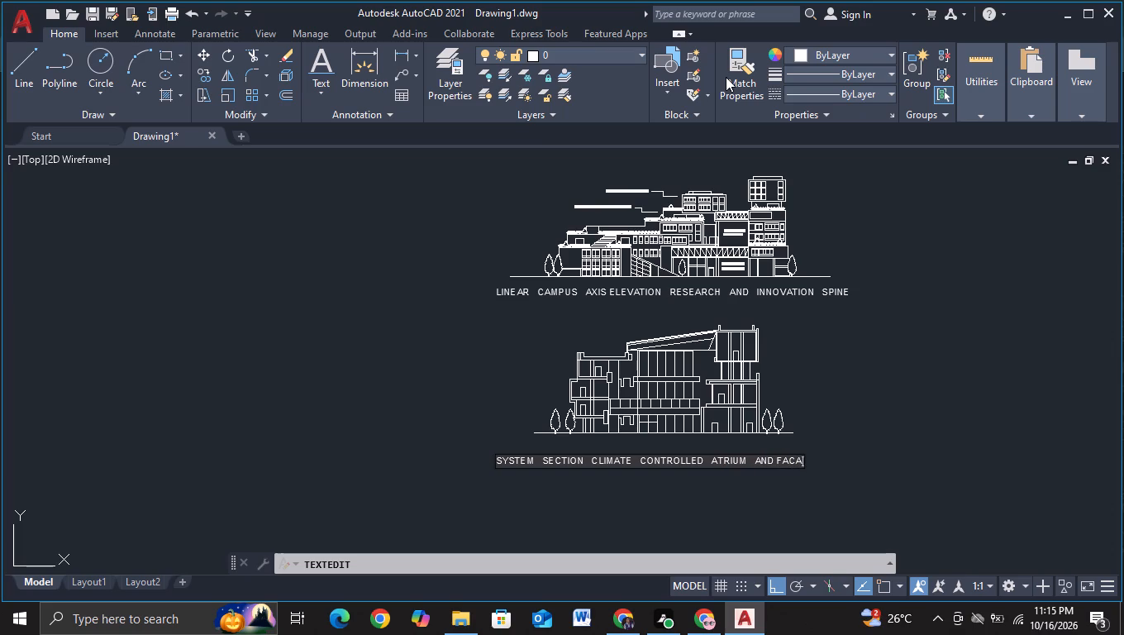
type("DE")
key("space")
key("space")
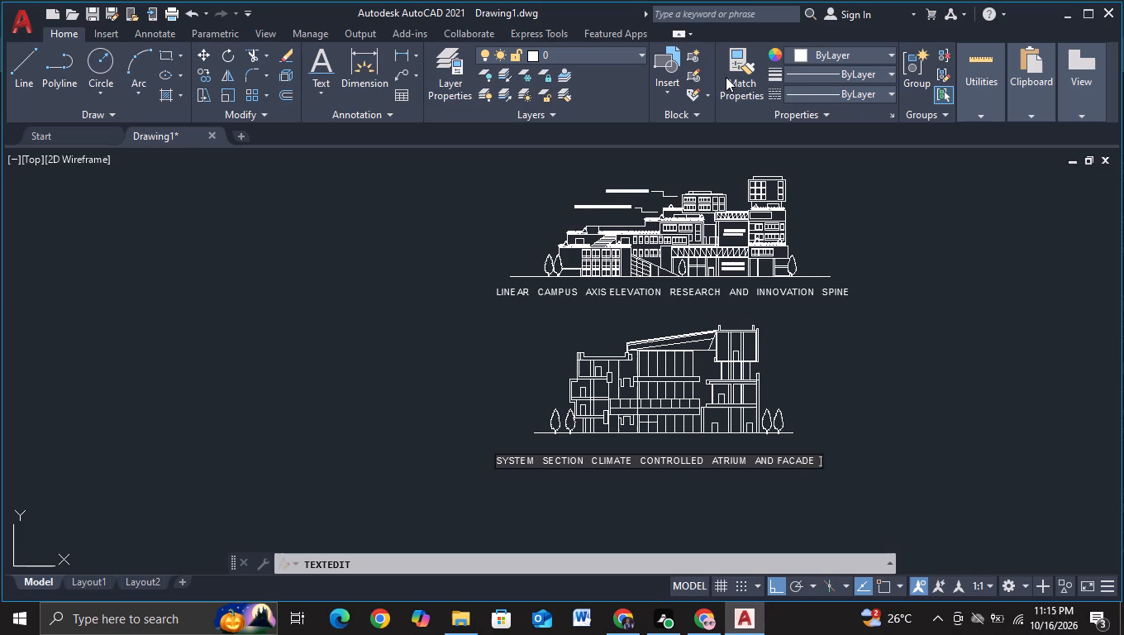
key("space")
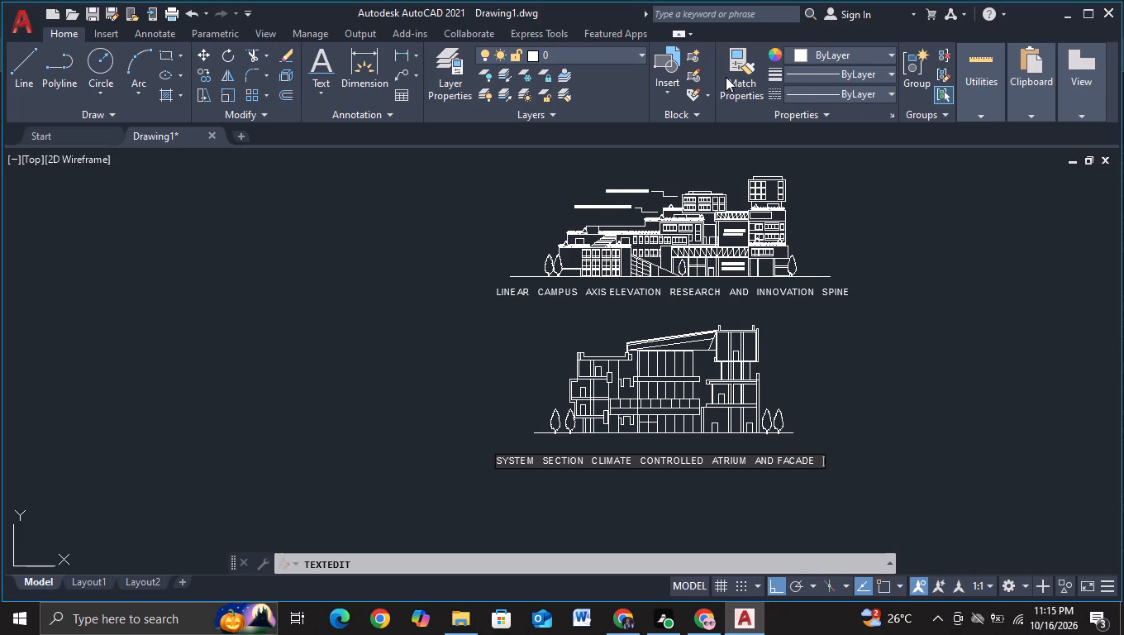
type("POD")
key("Return")
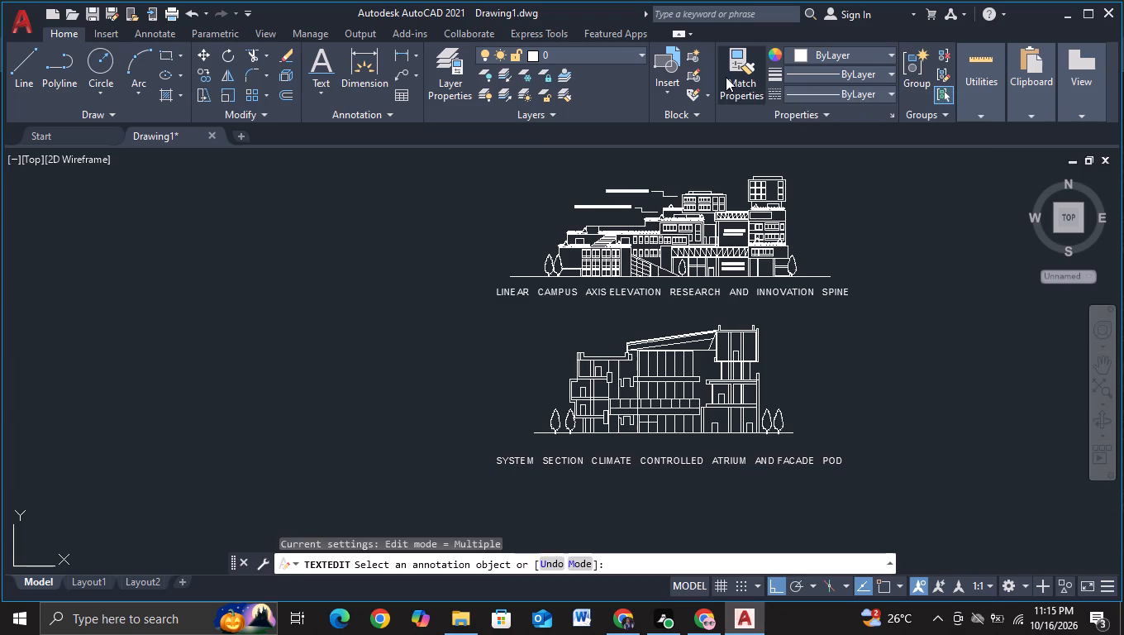
key("Escape")
key("Escape")
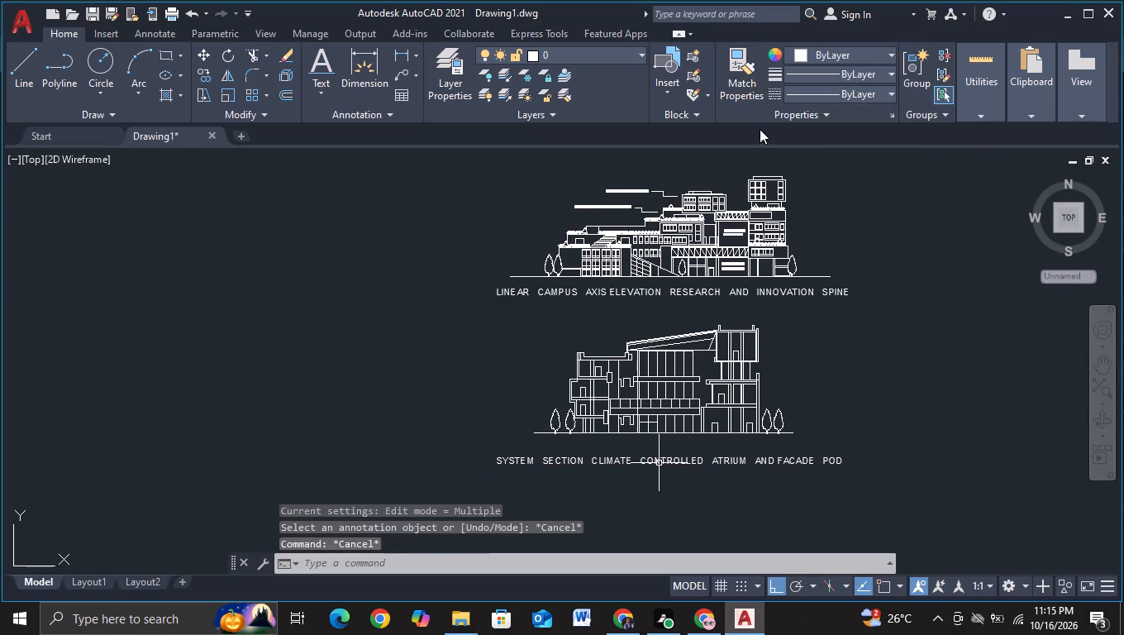
Scale the building section's title down slightly about a point near the word ATRIUM, keeping it somewhat wider than the ground line.
middle_click_drag(888, 437, 870, 290)
scroll(864, 313, "up", 2)
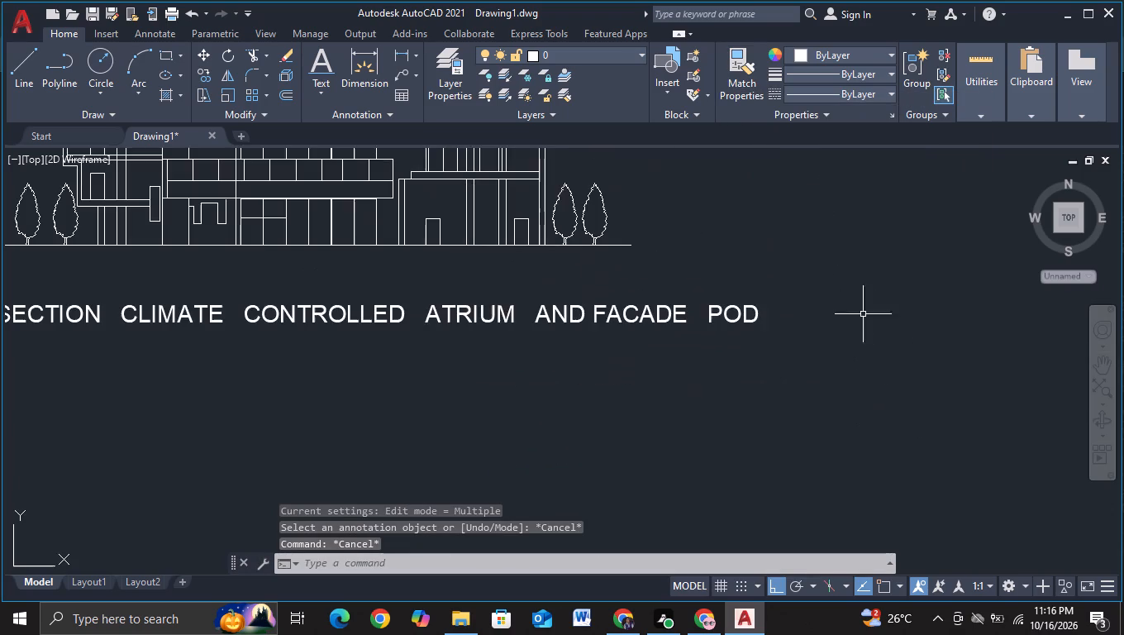
middle_click_drag(707, 384, 917, 336)
scroll(922, 349, "down", 1)
left_click(783, 297)
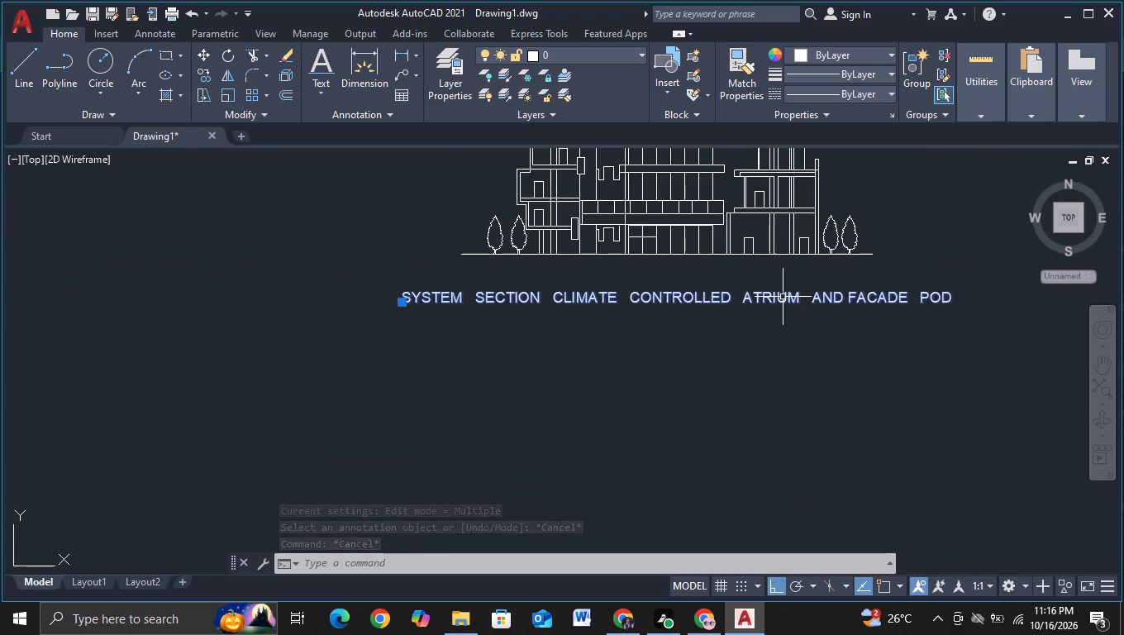
key("s")
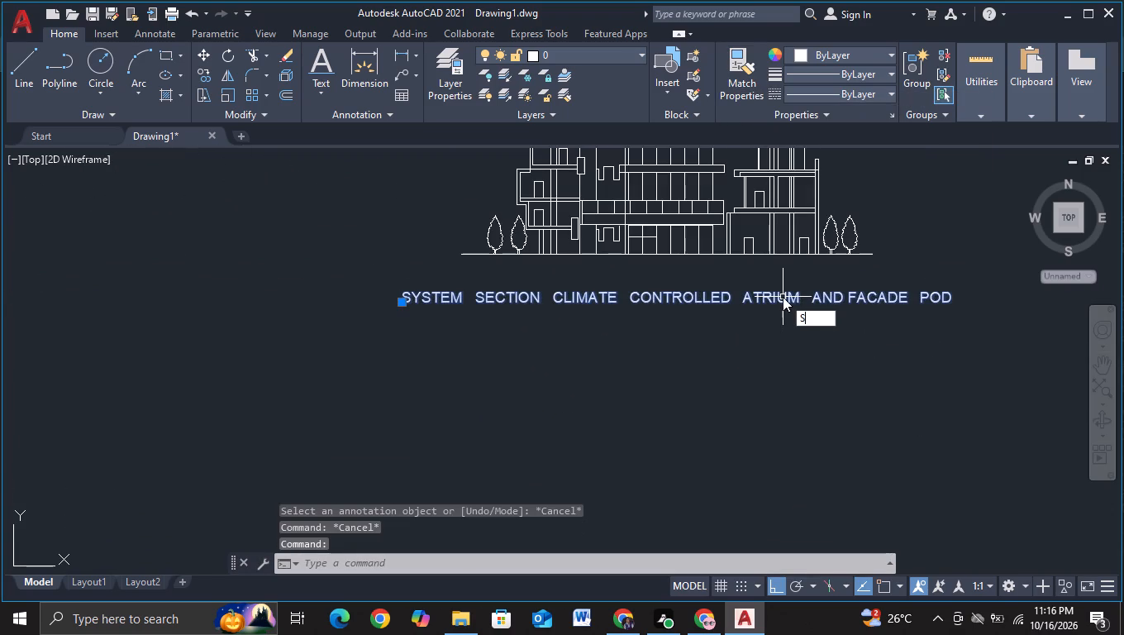
left_click(836, 349)
left_click(777, 303)
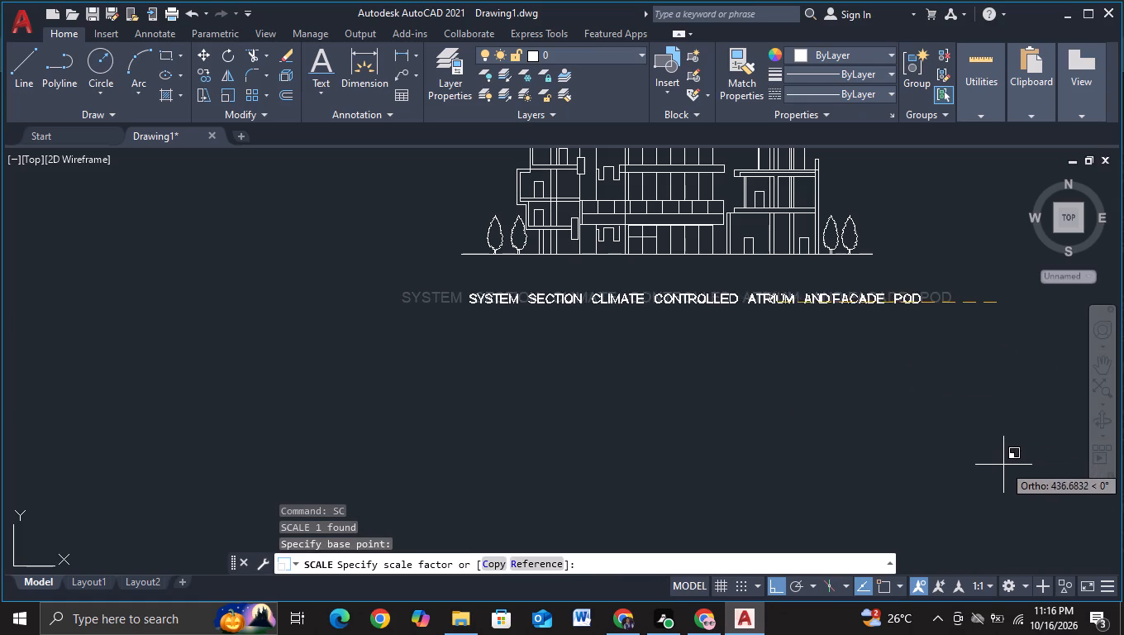
left_click(1024, 479)
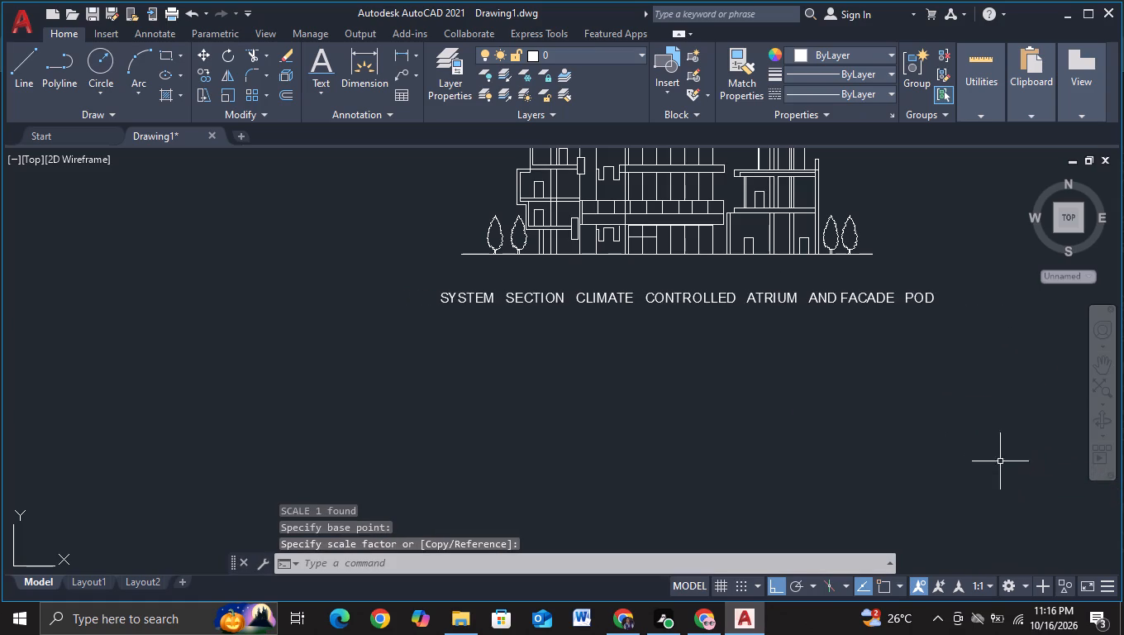
Move the reduced title freely up and slightly left, closer to the building section's ground line and roughly centred under it.
left_click(790, 302)
key("m")
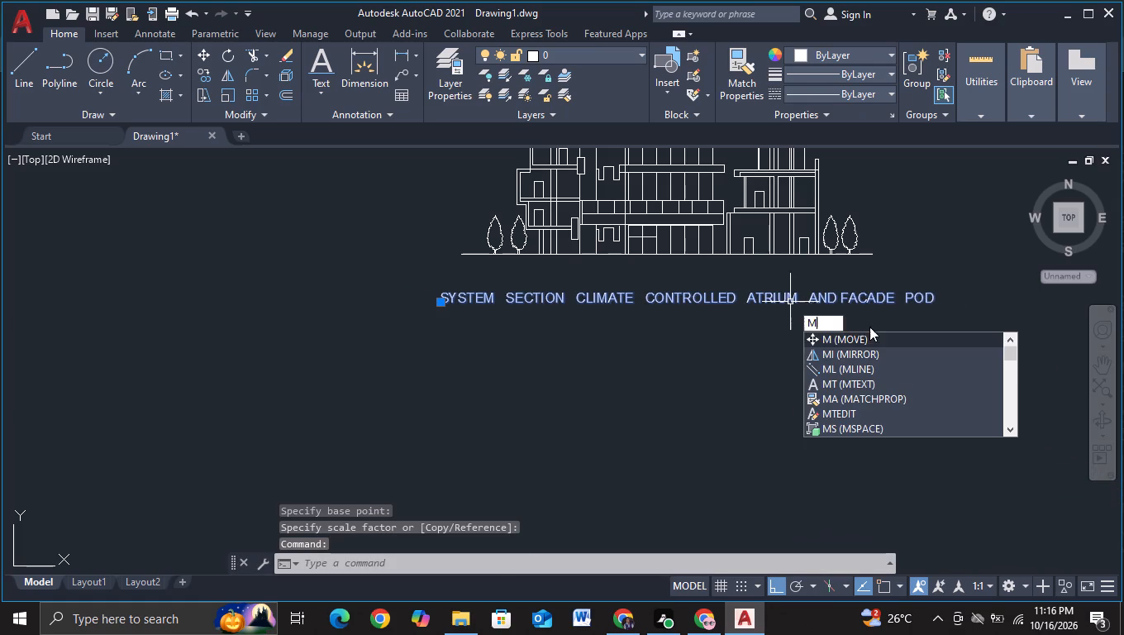
left_click(876, 340)
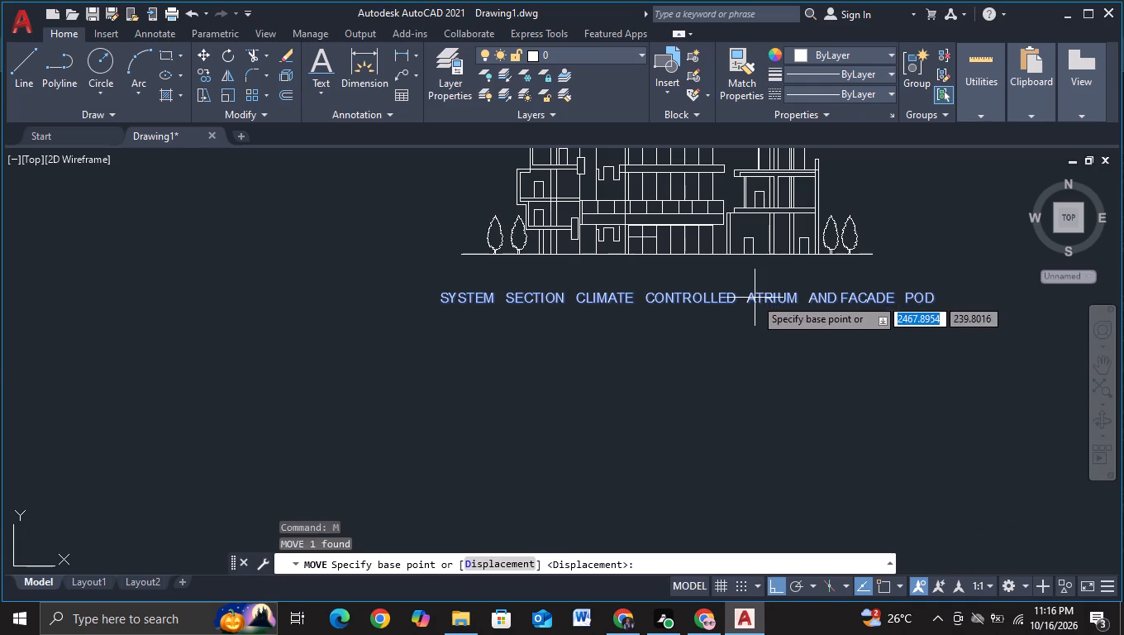
left_click(755, 298)
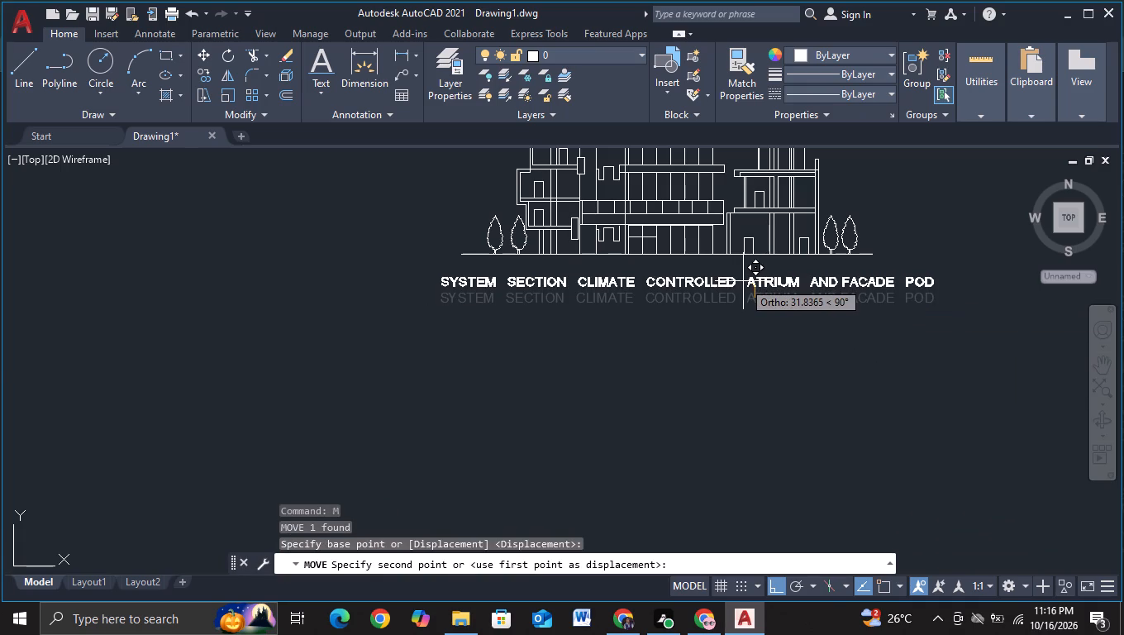
key("F8")
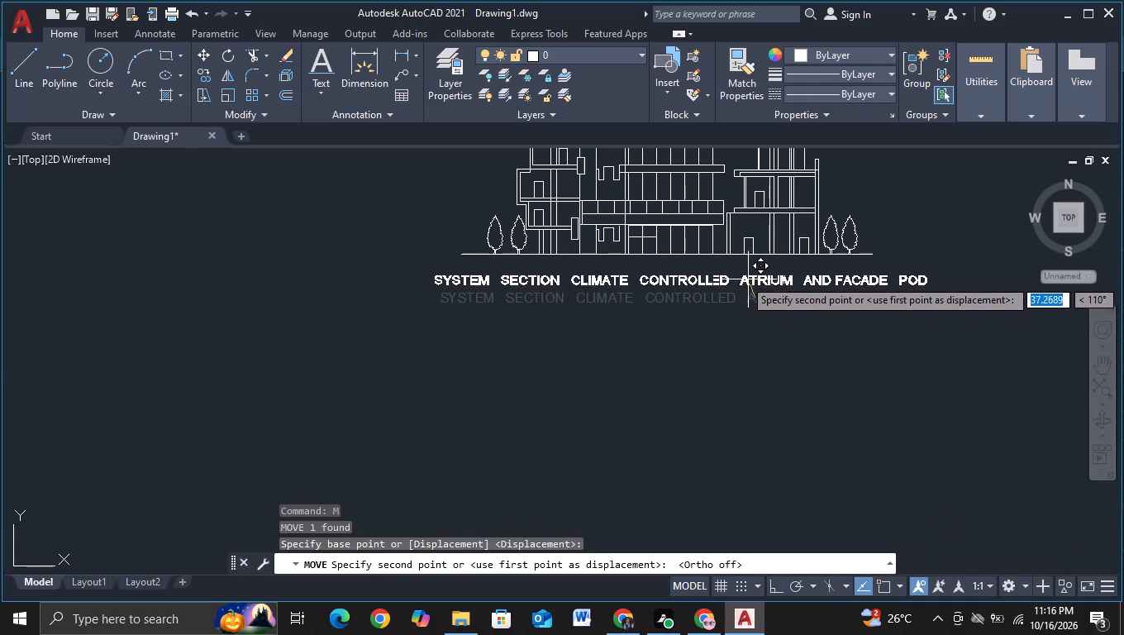
left_click(737, 279)
Examine the layout of the titled building section against the campus axis elevation, both overall and close up at the title.
scroll(753, 303, "down", 2)
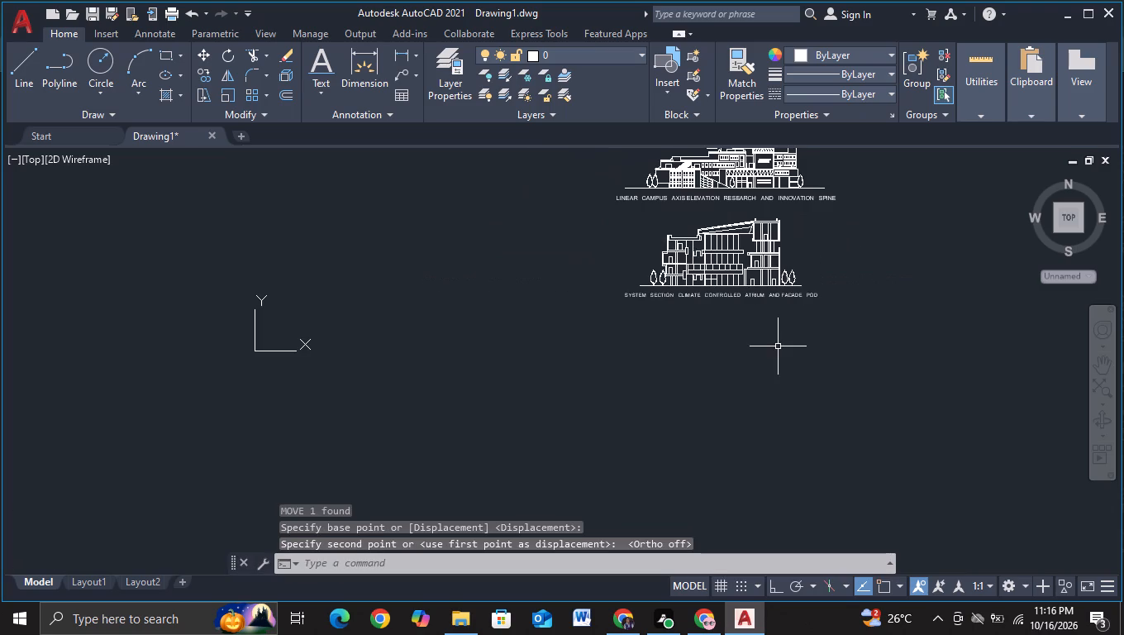
middle_click_drag(778, 346, 727, 380)
scroll(733, 372, "up", 1)
middle_click_drag(733, 370, 745, 403)
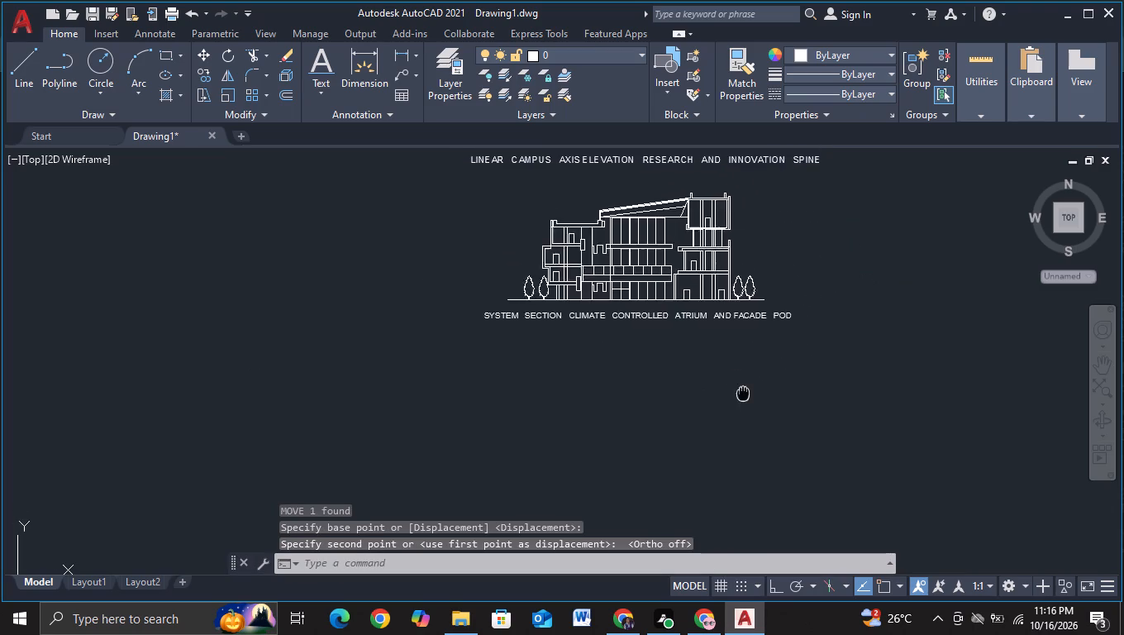
middle_click_drag(745, 403, 751, 419)
scroll(766, 412, "down", 1)
scroll(773, 410, "up", 1)
middle_click_drag(773, 410, 782, 392)
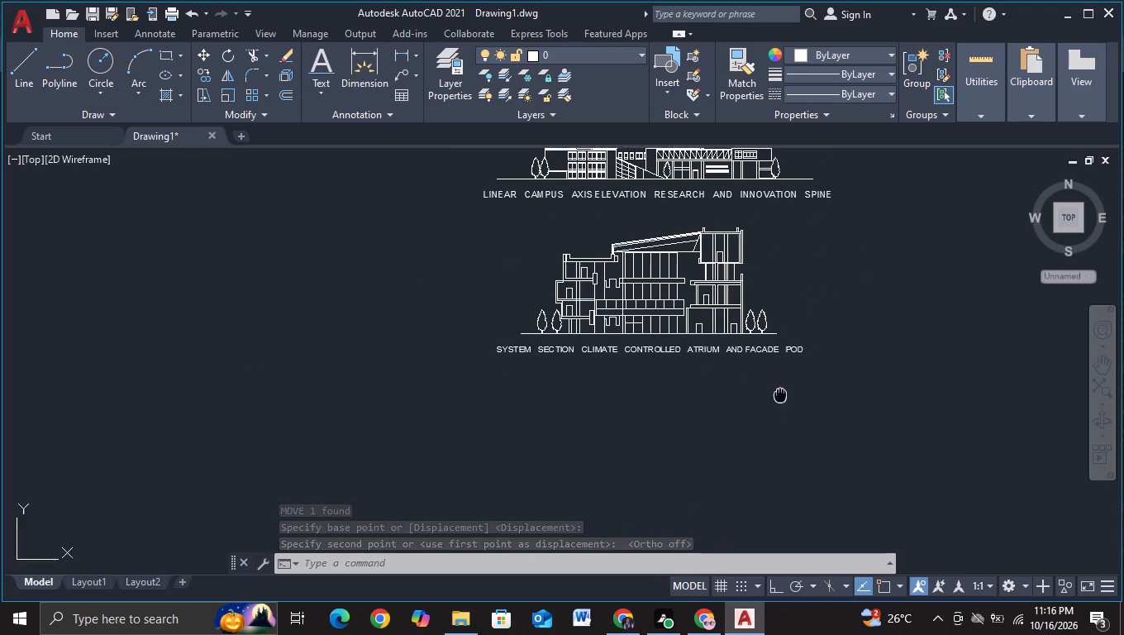
middle_click_drag(782, 392, 783, 391)
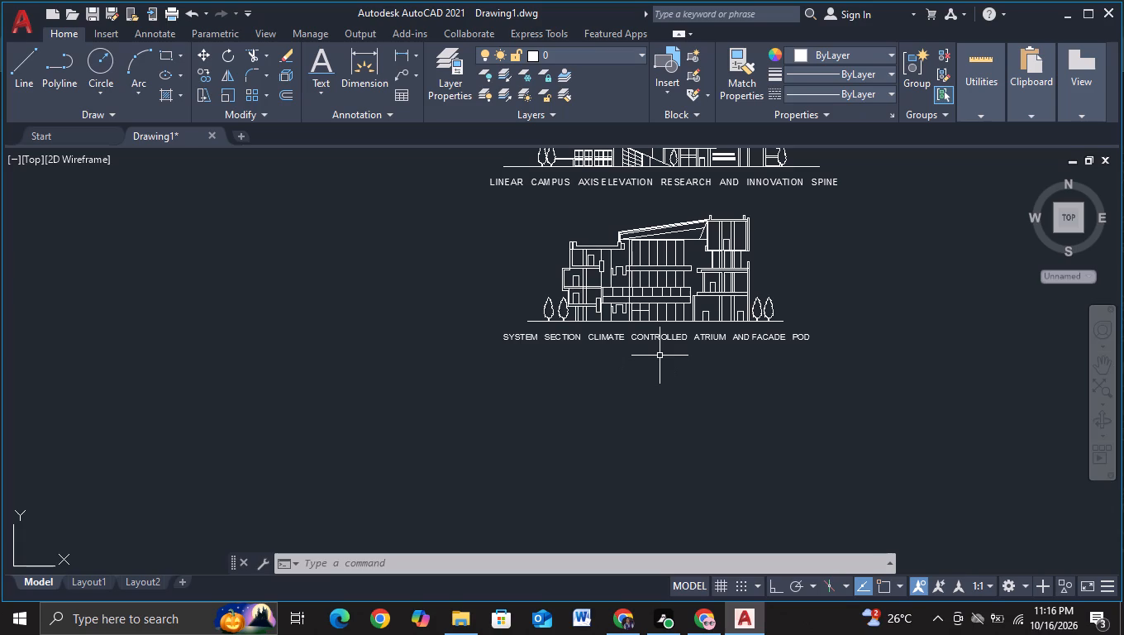
middle_click_drag(685, 364, 688, 418)
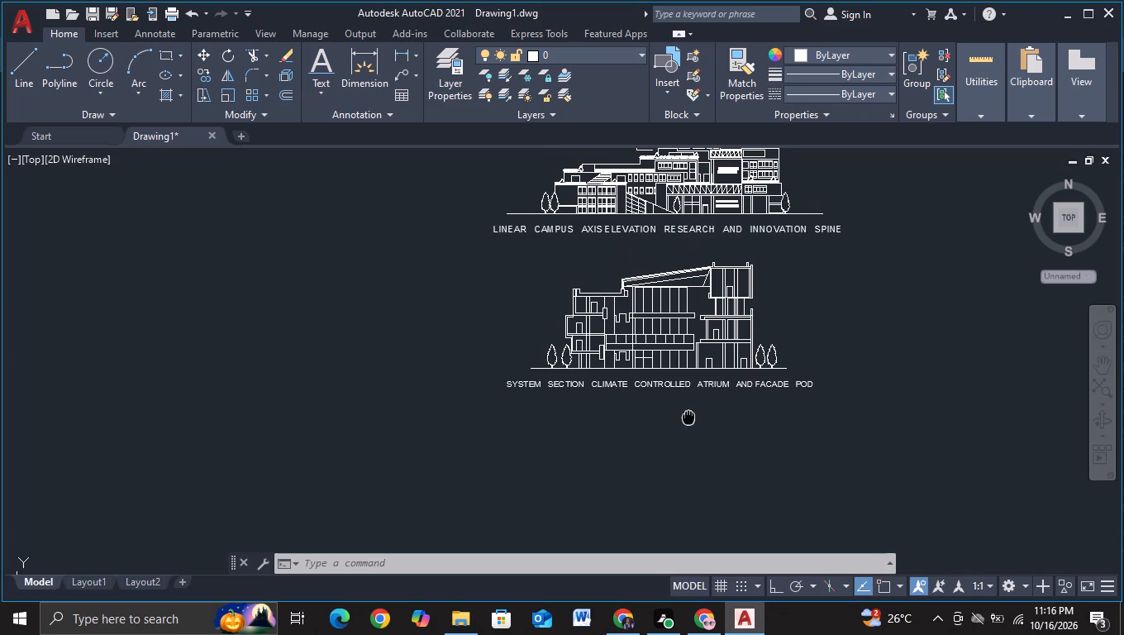
middle_click_drag(688, 418, 688, 420)
middle_click_drag(712, 446, 695, 397)
scroll(695, 401, "down", 1)
middle_click_drag(699, 421, 699, 422)
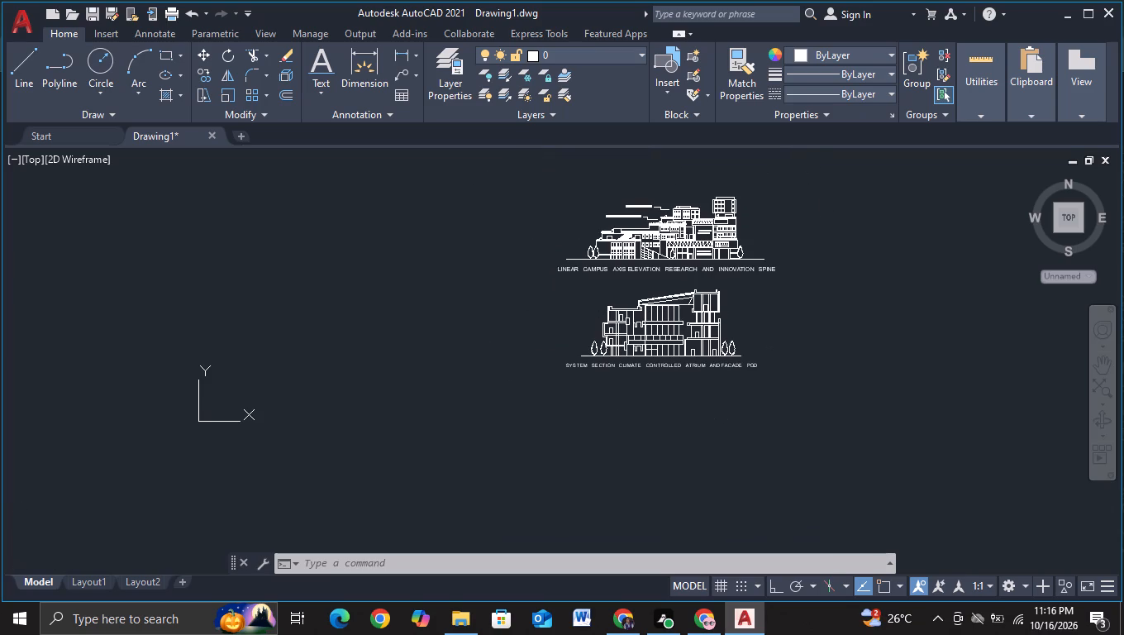
middle_click_drag(699, 422, 688, 382)
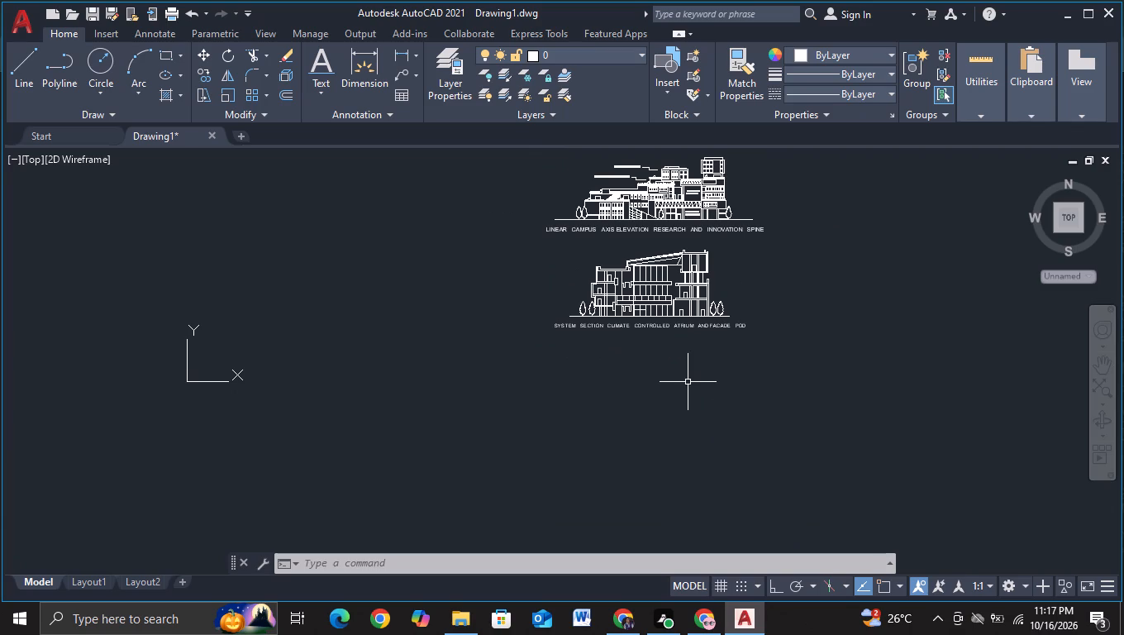
scroll(688, 382, "up", 2)
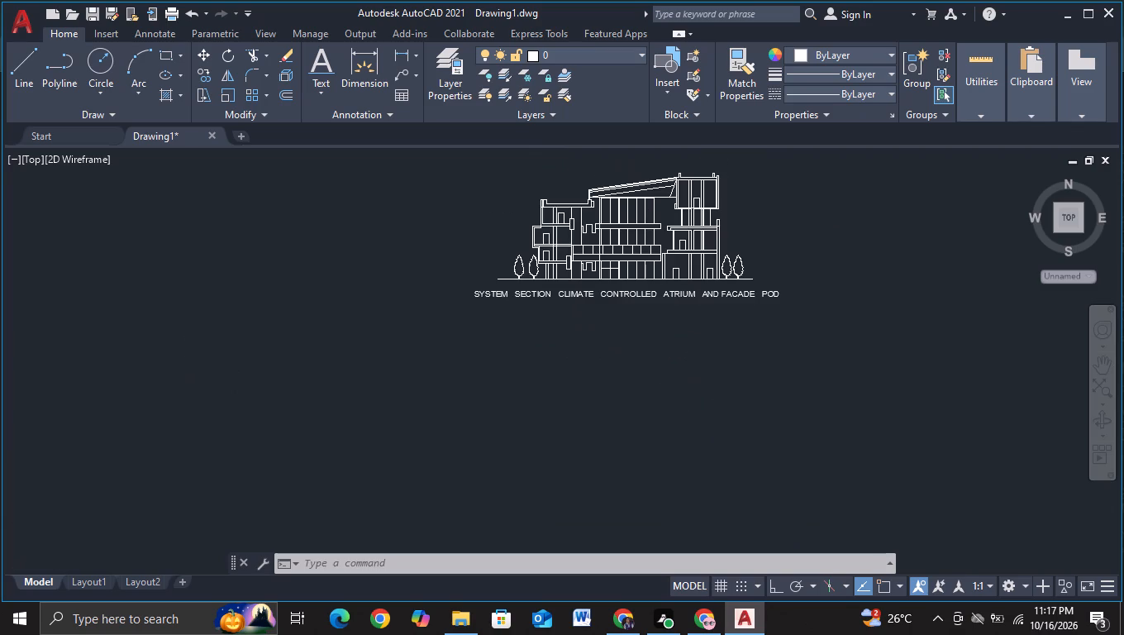
scroll(446, 281, "up", 2)
middle_click_drag(443, 232, 501, 418)
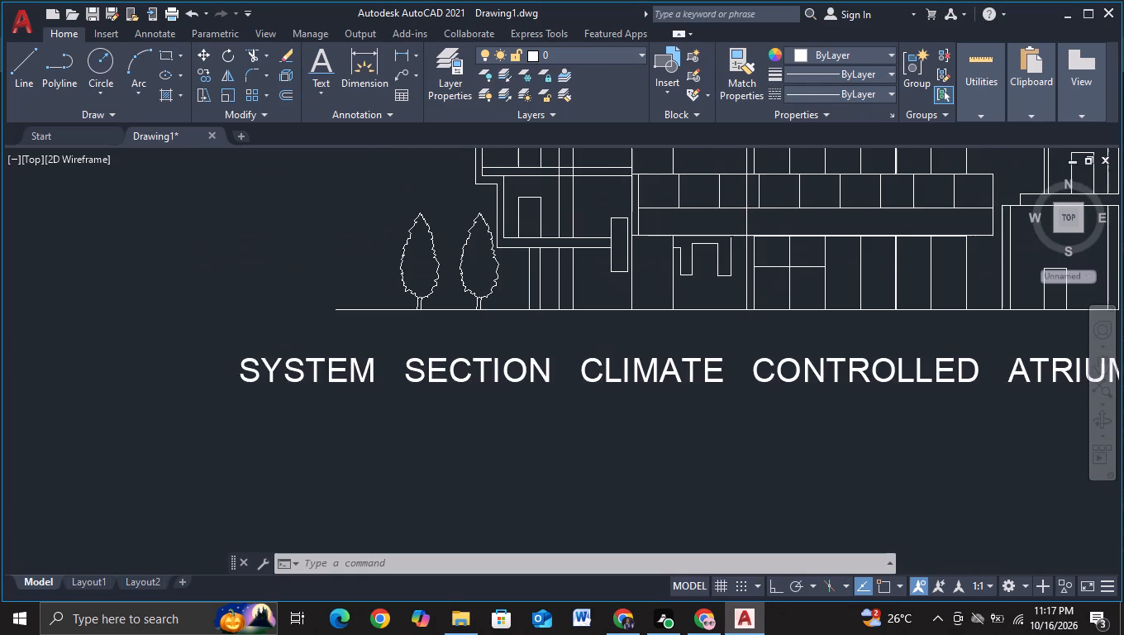
scroll(504, 416, "down", 2)
middle_click_drag(682, 470, 519, 397)
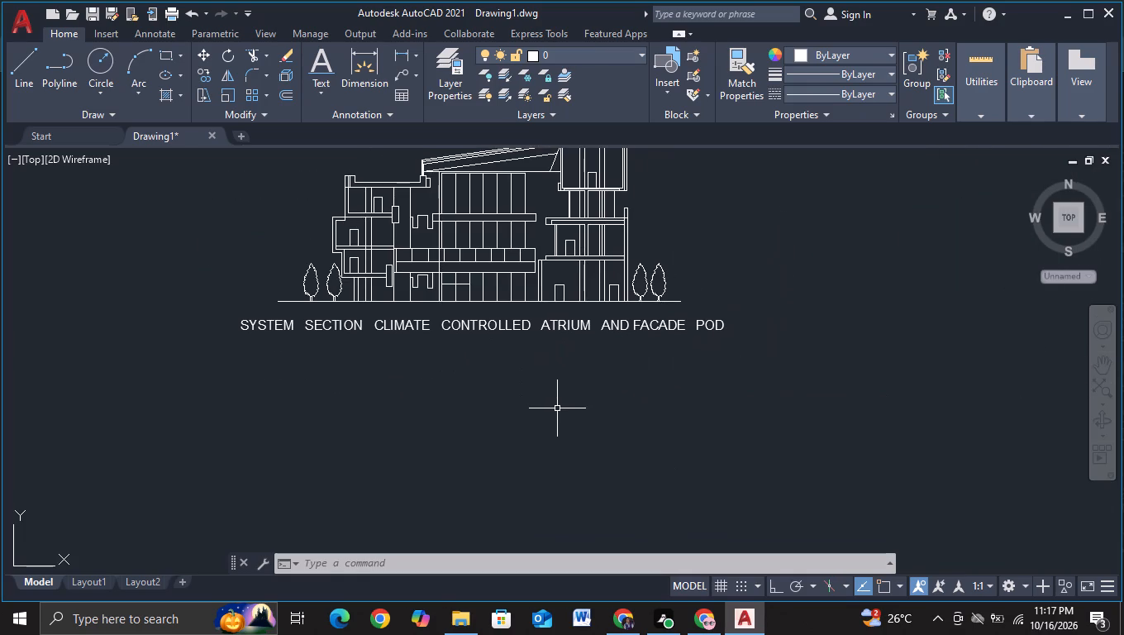
Examine the layout of the titled building section against the campus axis elevation and the empty space below both drawings.
scroll(598, 405, "down", 1)
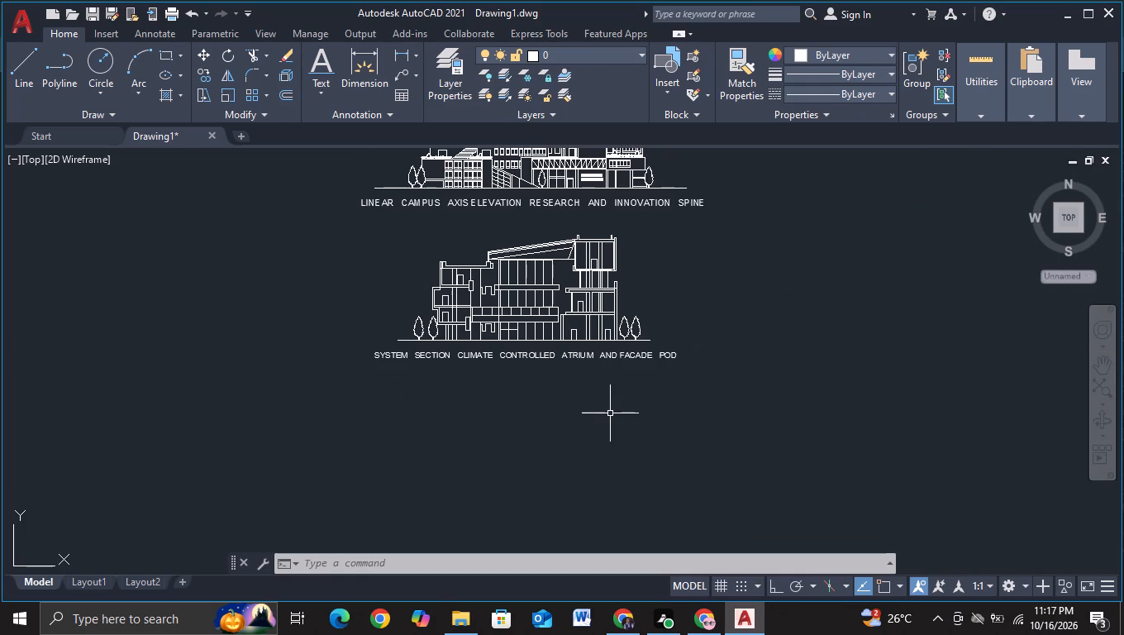
scroll(608, 402, "up", 1)
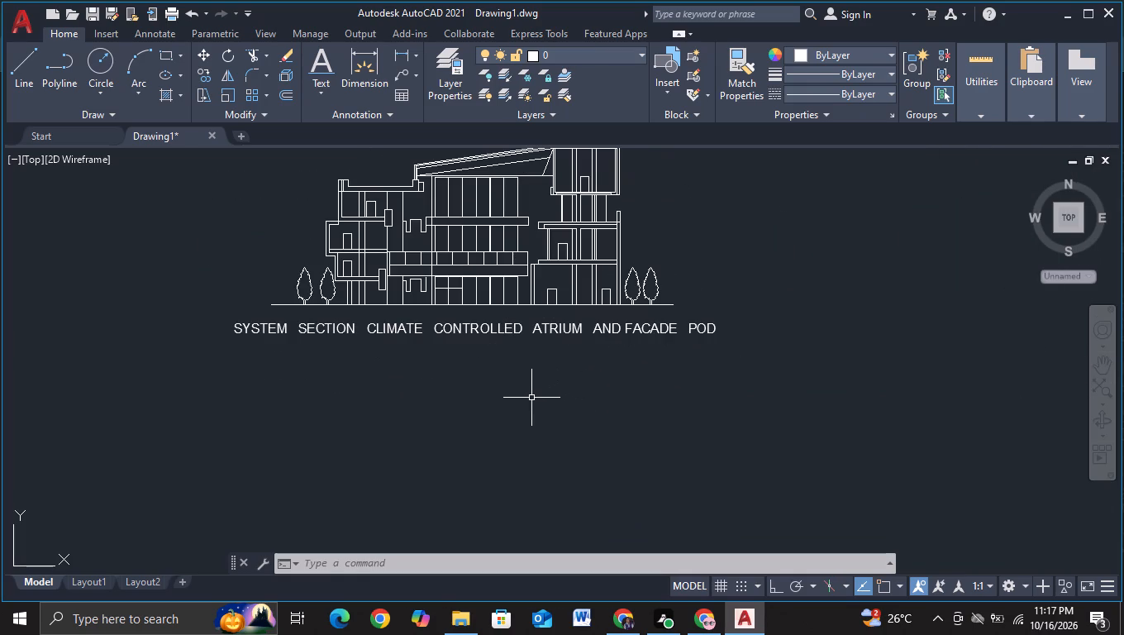
middle_click_drag(531, 398, 551, 446)
middle_click_drag(716, 300, 727, 412)
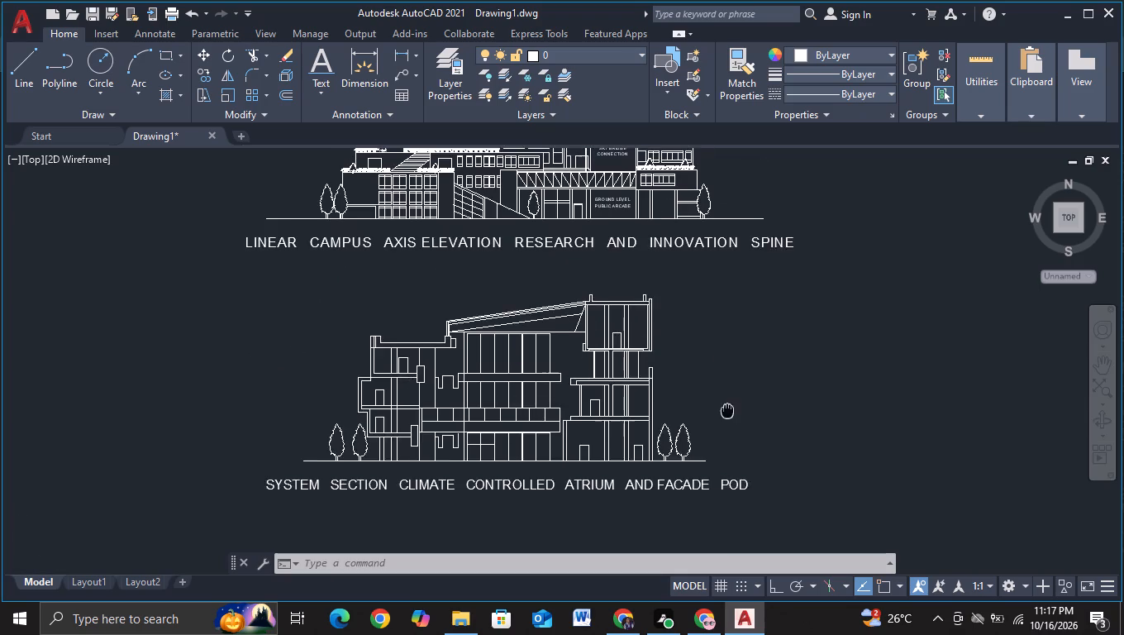
middle_click_drag(727, 412, 727, 413)
middle_click_drag(723, 322, 728, 432)
middle_click_drag(725, 456, 696, 353)
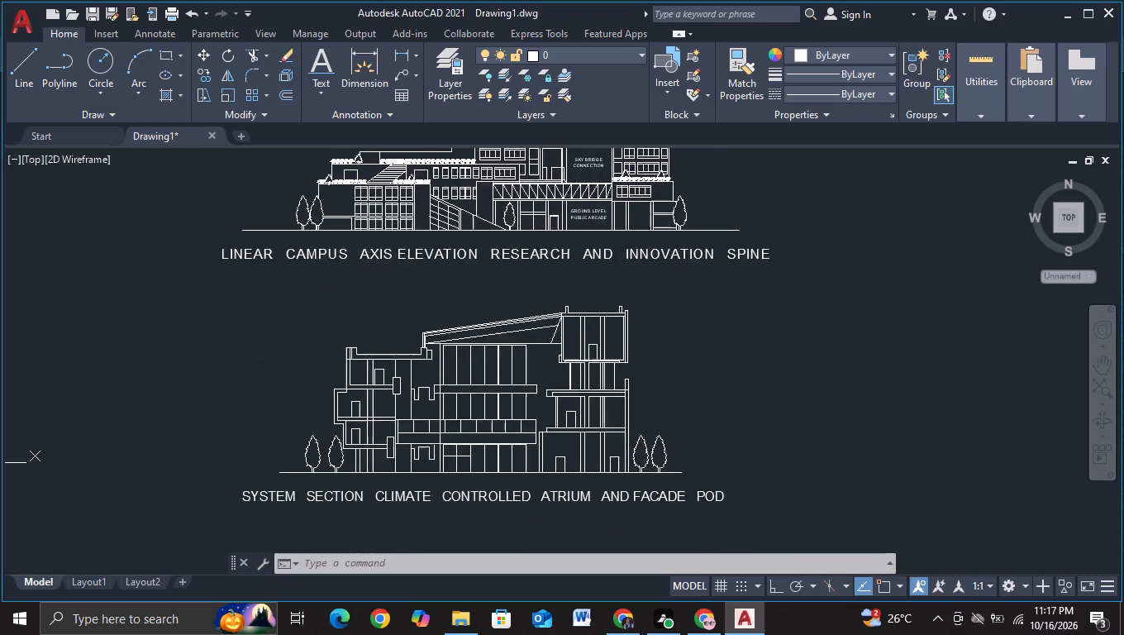
middle_click_drag(712, 415, 725, 348)
middle_click_drag(731, 364, 738, 345)
middle_click_drag(729, 387, 740, 307)
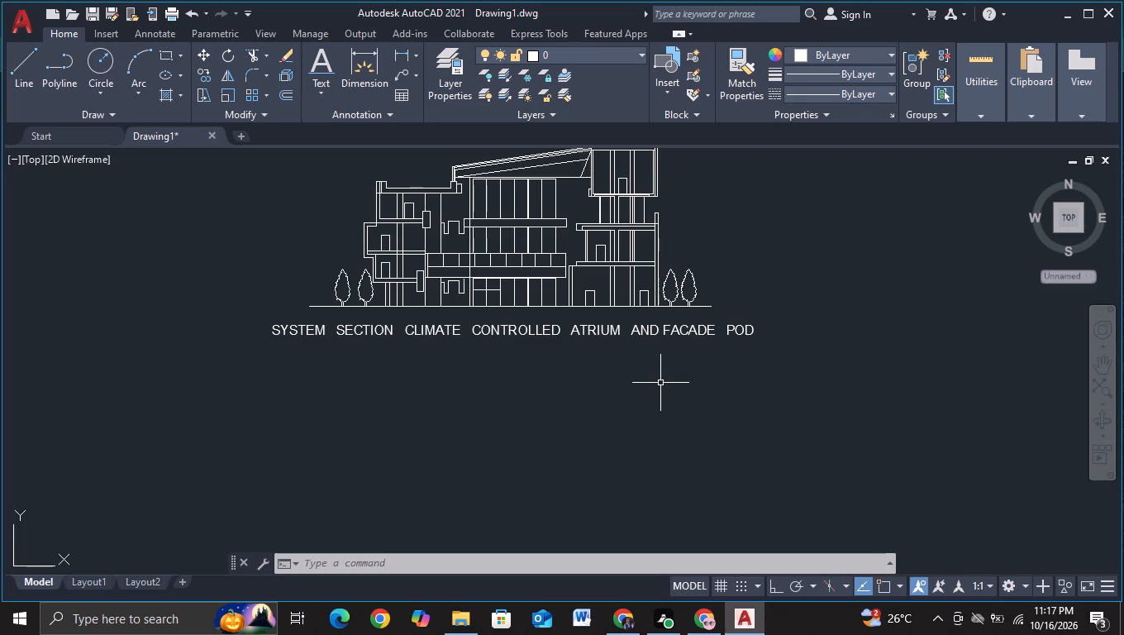
middle_click_drag(641, 399, 640, 290)
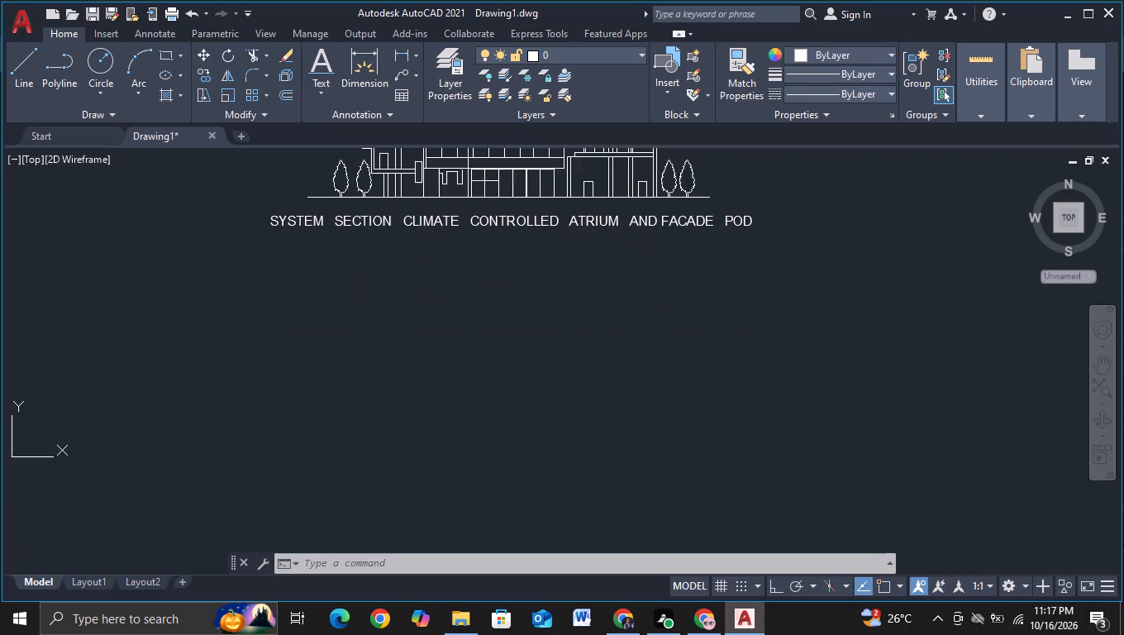
scroll(642, 296, "down", 1)
scroll(705, 388, "down", 1)
middle_click_drag(705, 387, 631, 402)
scroll(631, 418, "down", 1)
middle_click_drag(631, 365, 631, 335)
middle_click_drag(628, 385, 622, 354)
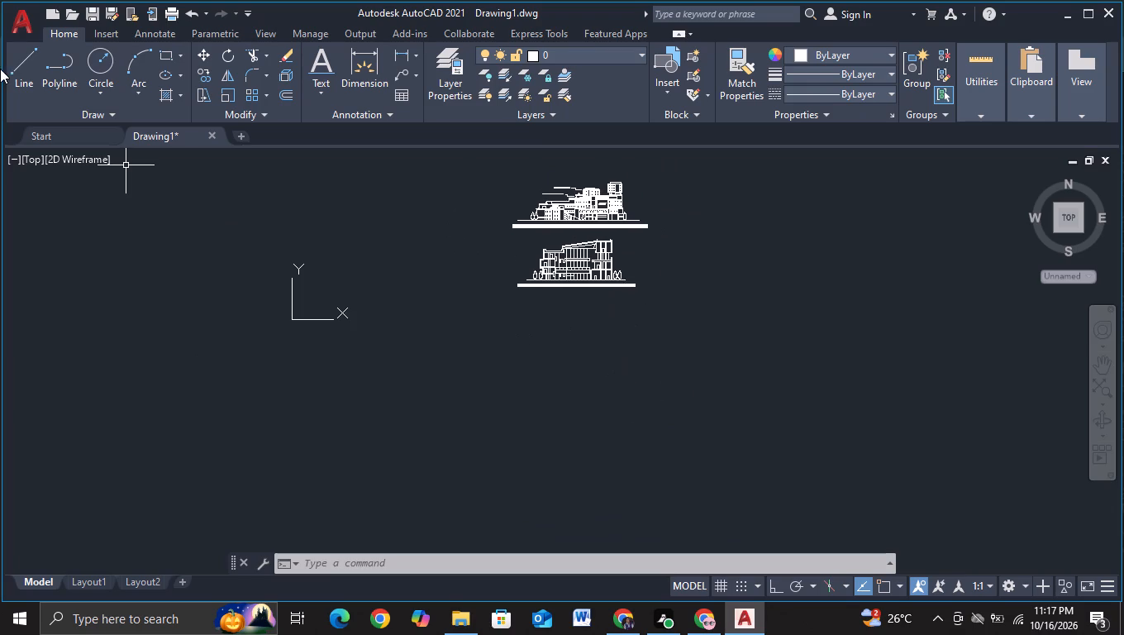
Draw a closed rectangular outline from four orthogonal lines, about 283 wide by 221 high, in the empty space below the building section.
left_click(12, 70)
scroll(524, 361, "up", 1)
middle_click_drag(545, 361, 545, 362)
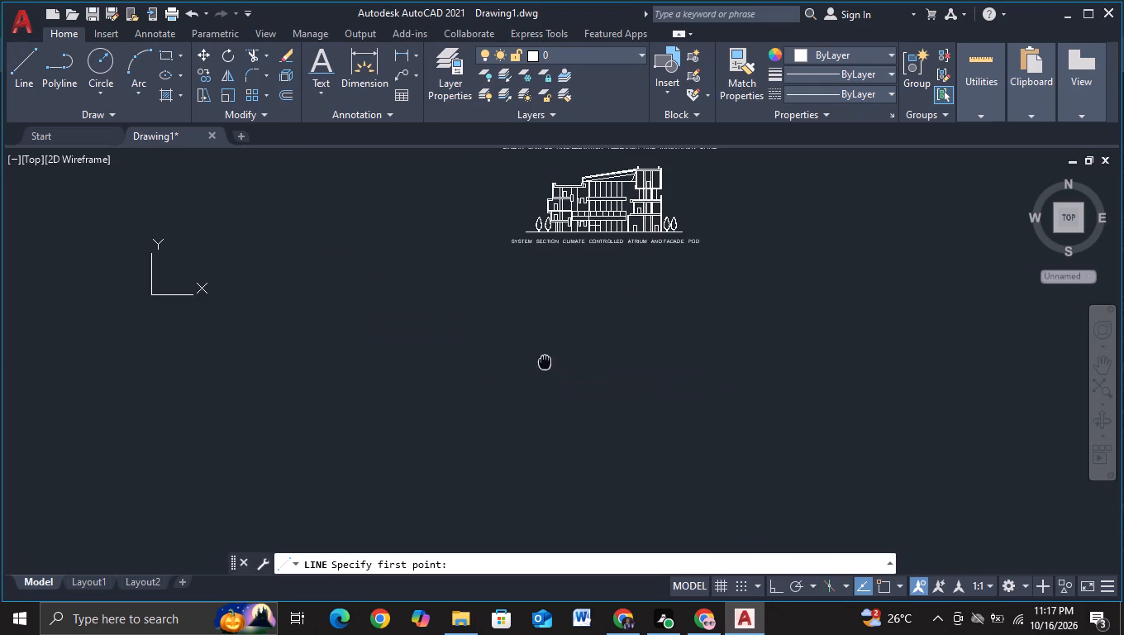
middle_click_drag(545, 362, 479, 294)
scroll(479, 308, "up", 2)
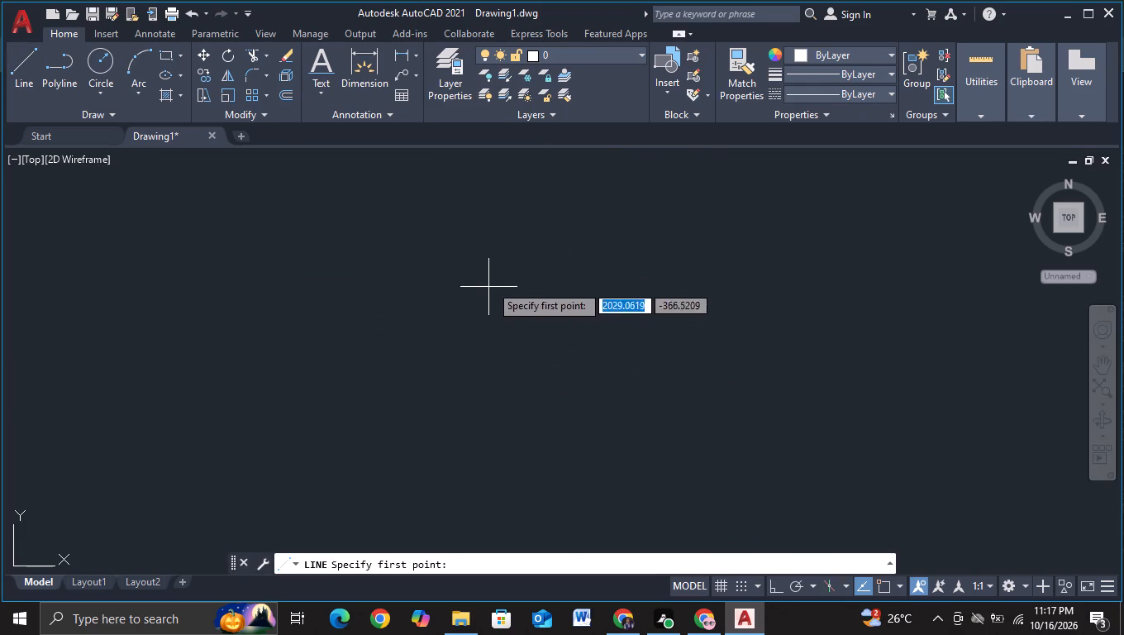
middle_click_drag(494, 278, 527, 428)
middle_click_drag(526, 295, 545, 427)
middle_click_drag(553, 362, 514, 228)
scroll(589, 321, "up", 1)
middle_click_drag(542, 275, 531, 313)
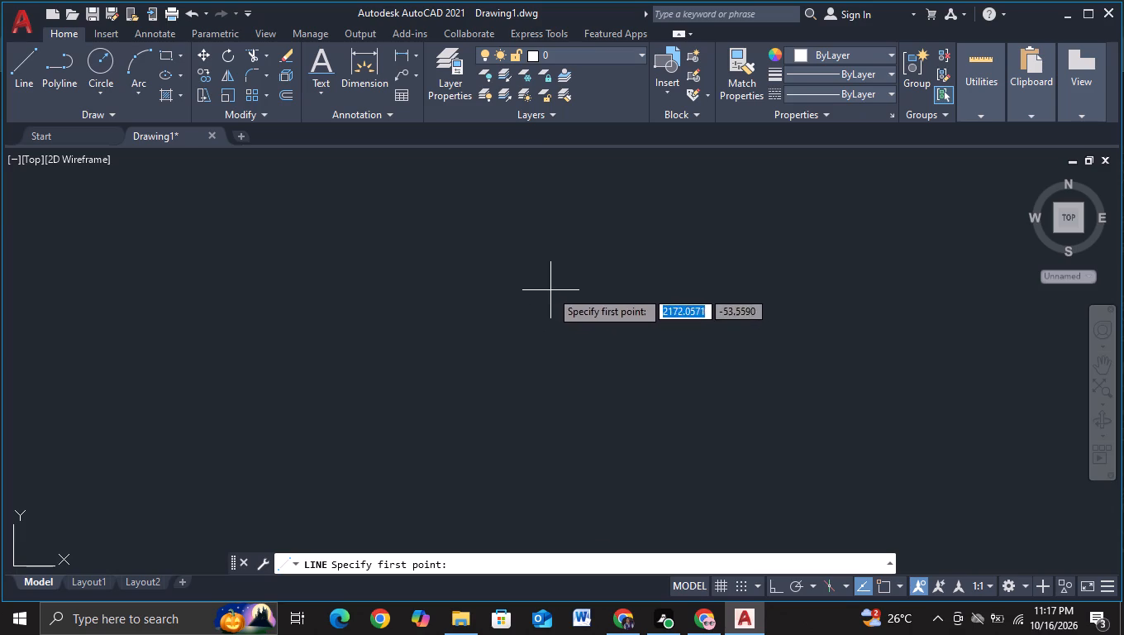
left_click(547, 206)
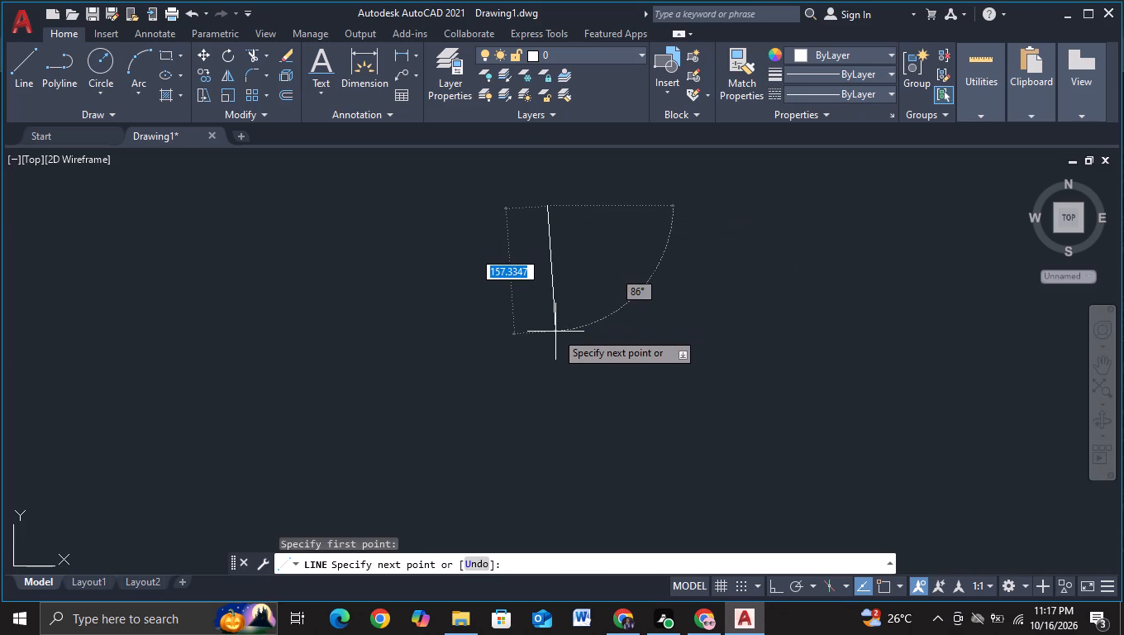
key("F8")
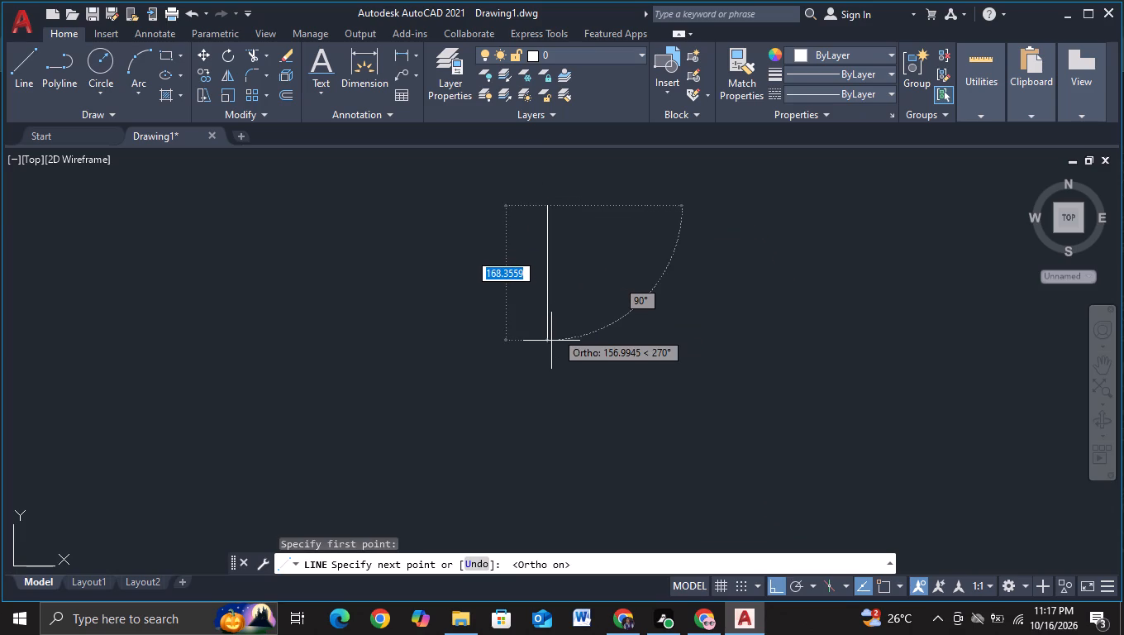
left_click(550, 383)
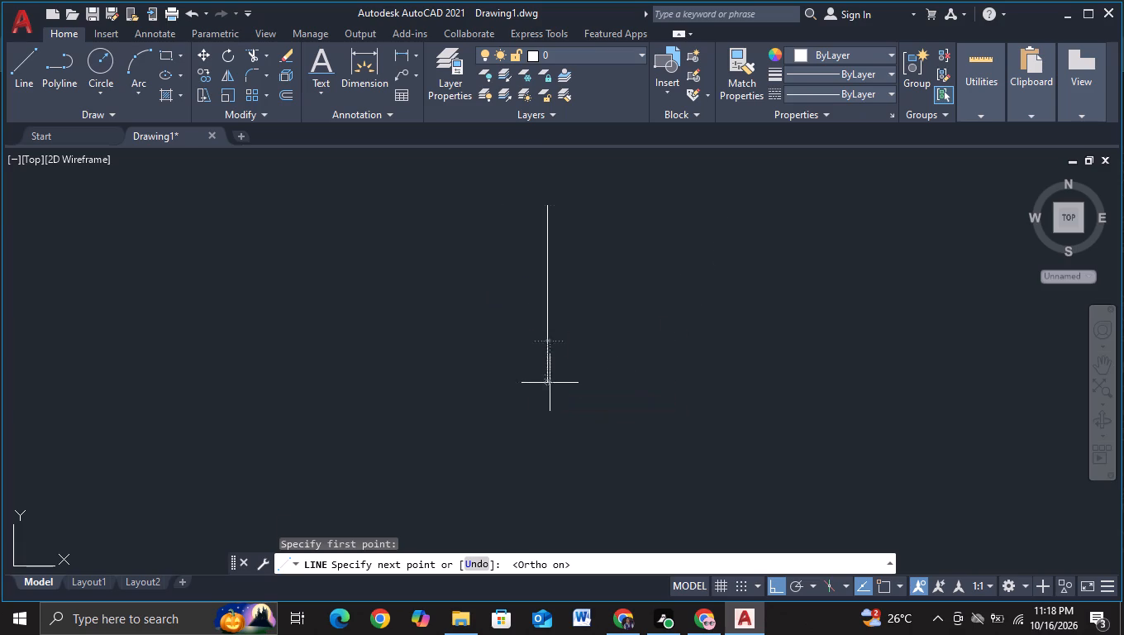
left_click(774, 399)
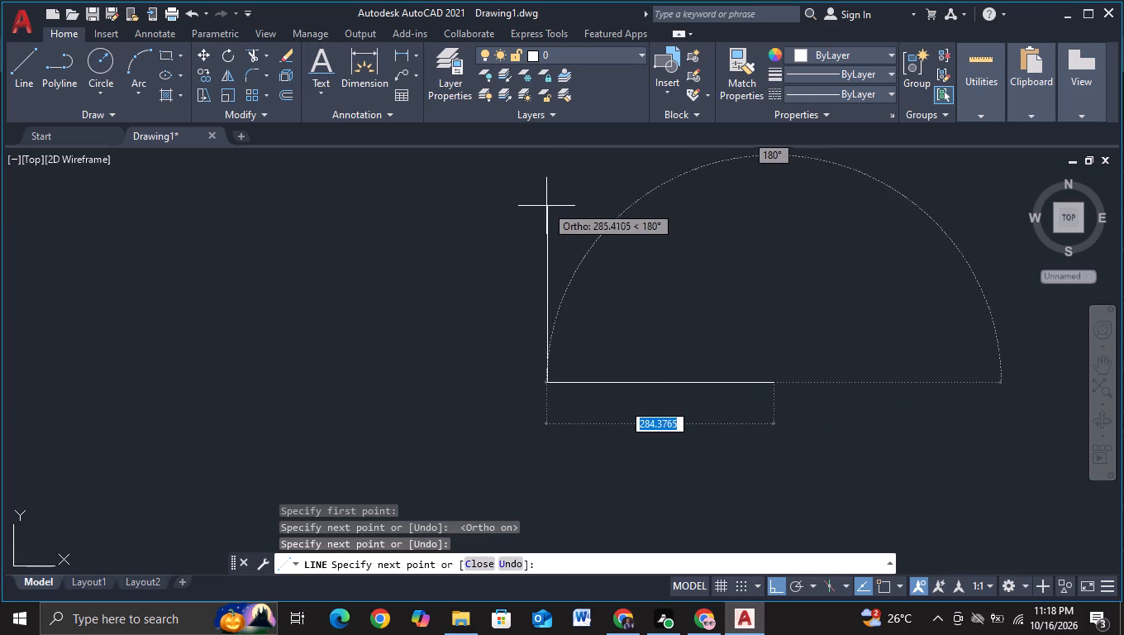
key("F3")
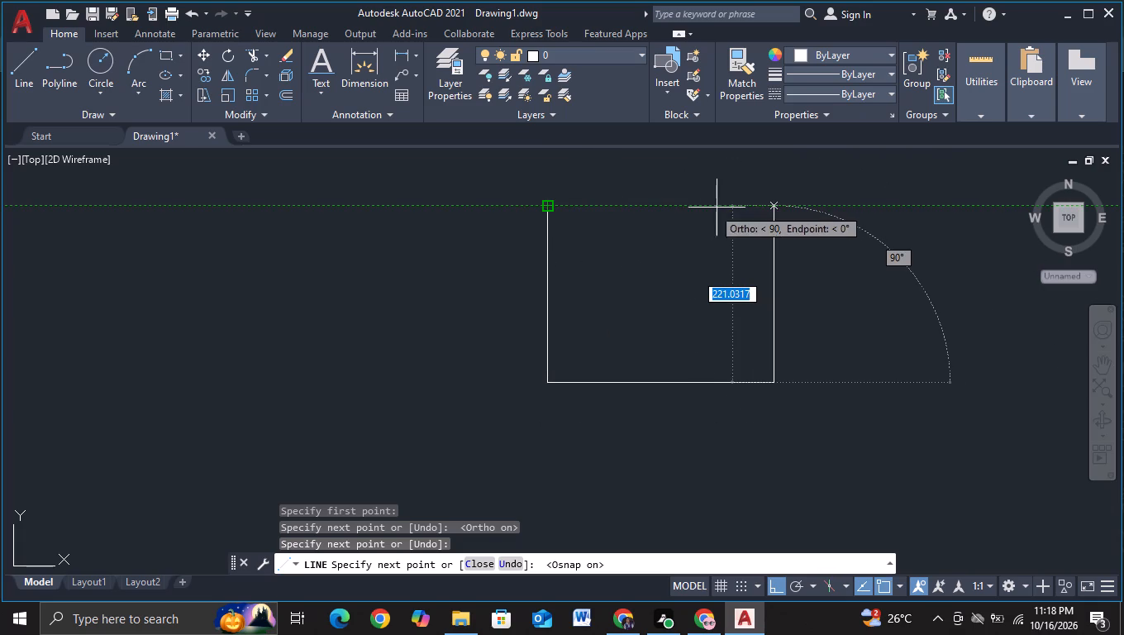
left_click(775, 207)
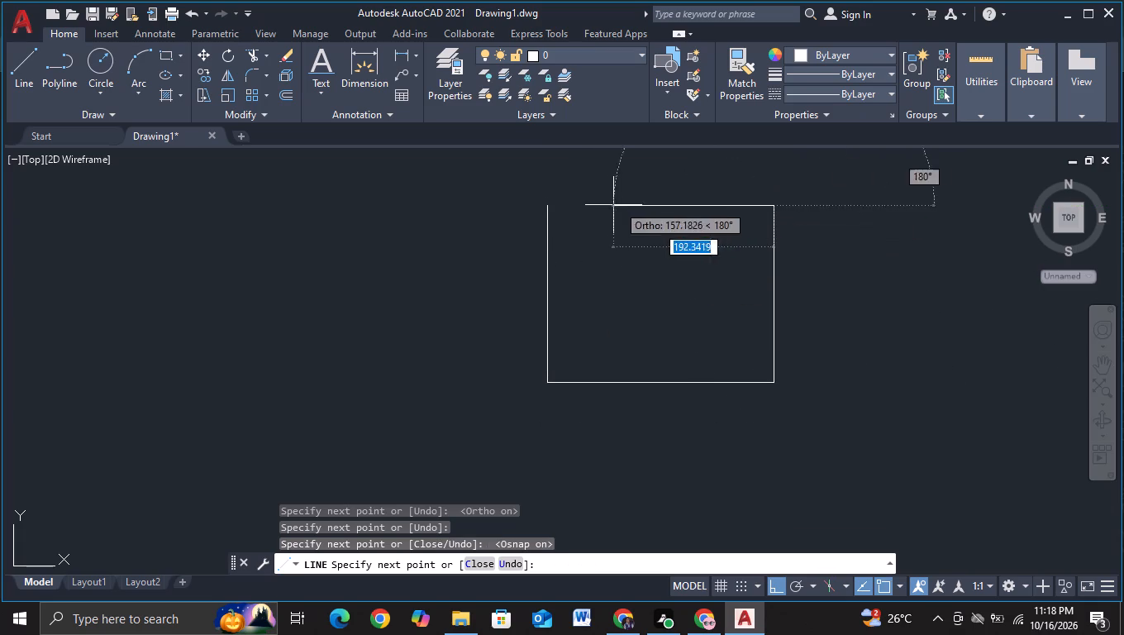
left_click(543, 203)
key("Escape")
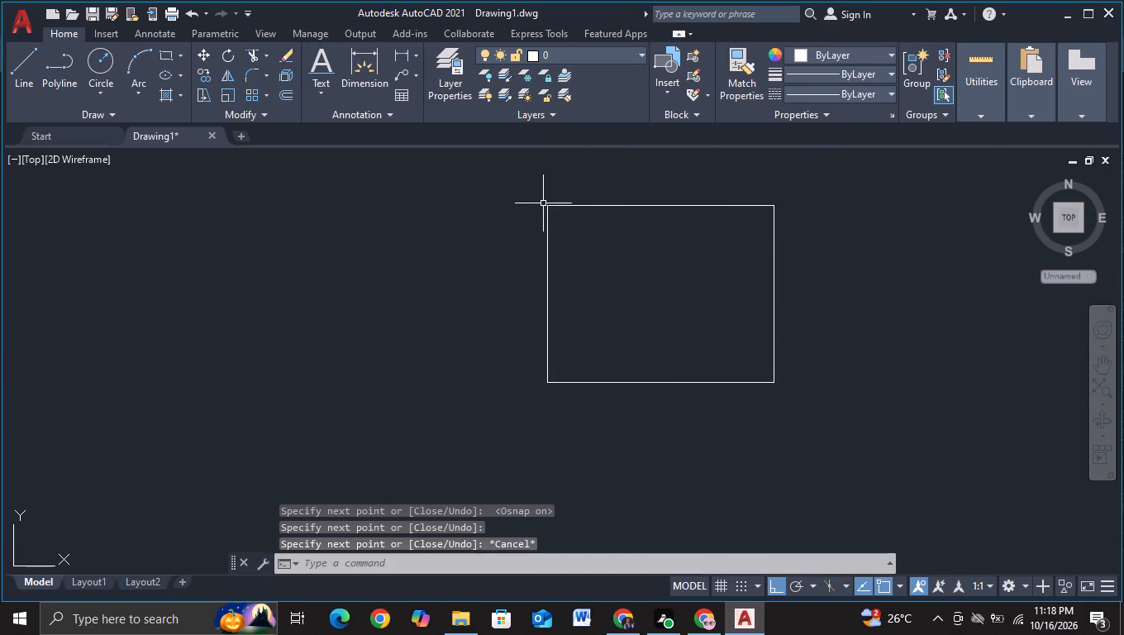
Draw a slightly larger rectangle, about 299 by 242, around the line outline to form a double border.
left_click(168, 55)
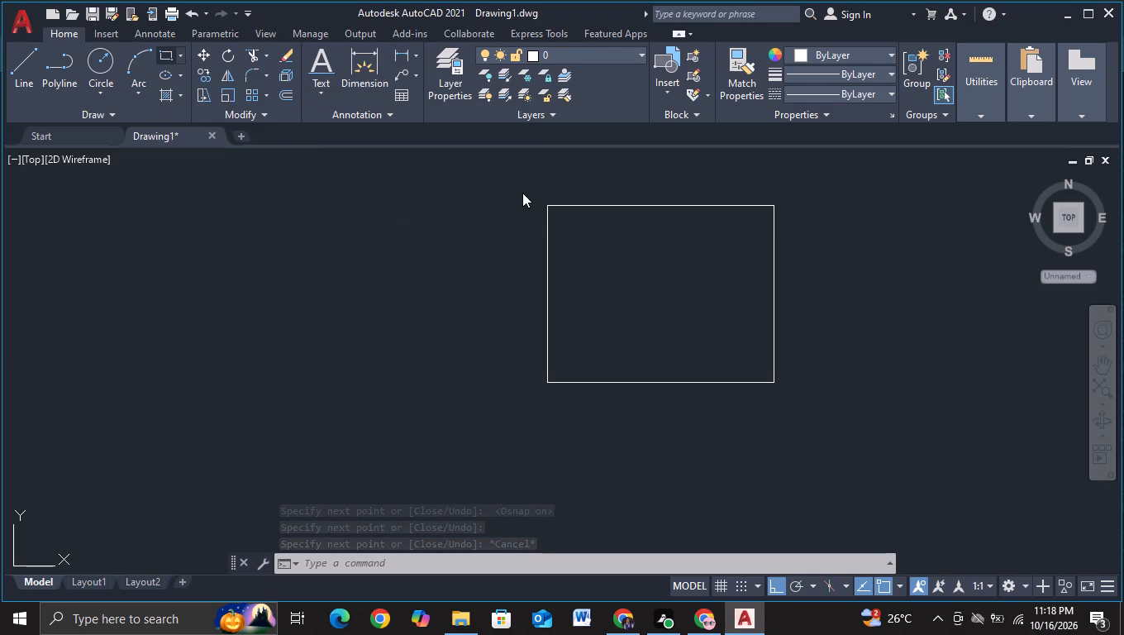
scroll(540, 194, "up", 1)
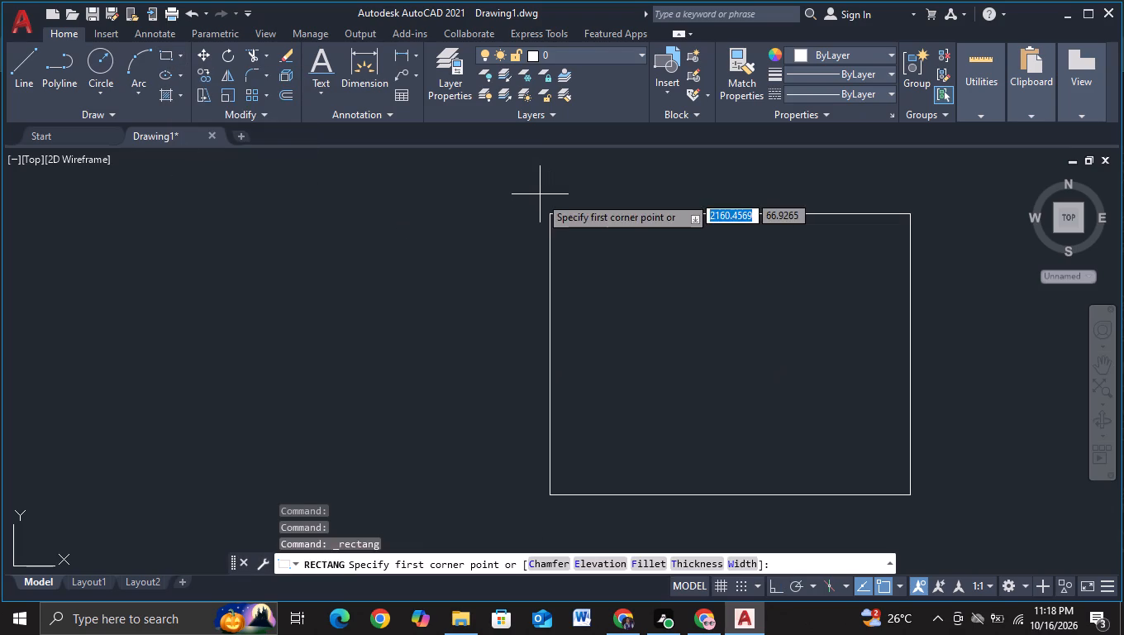
left_click(540, 202)
middle_click_drag(769, 372, 660, 323)
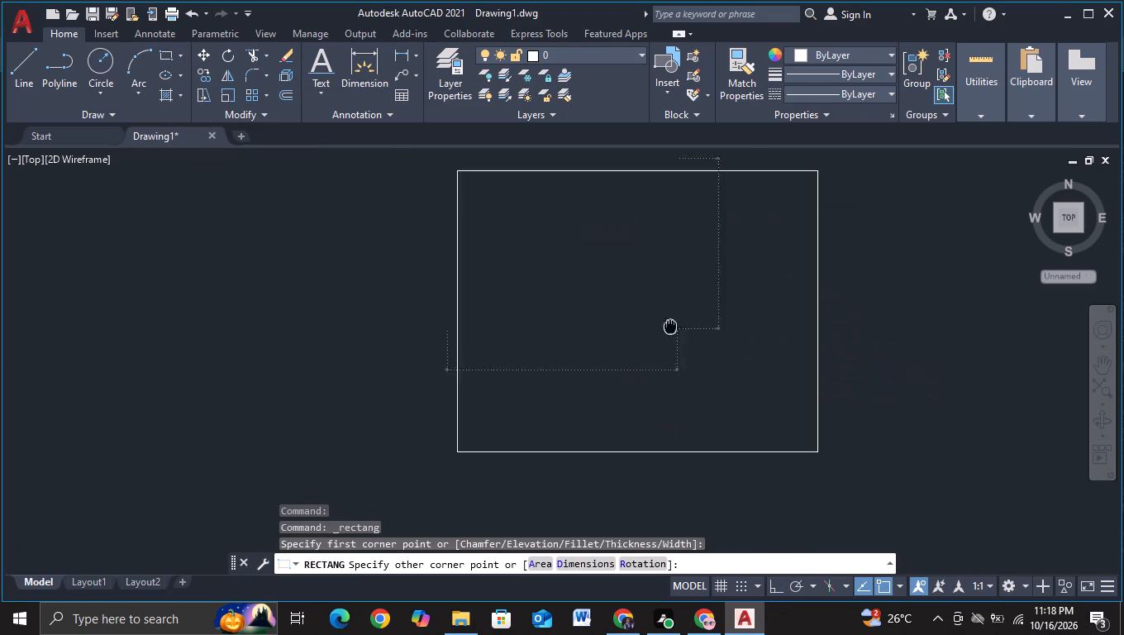
middle_click_drag(660, 323, 616, 311)
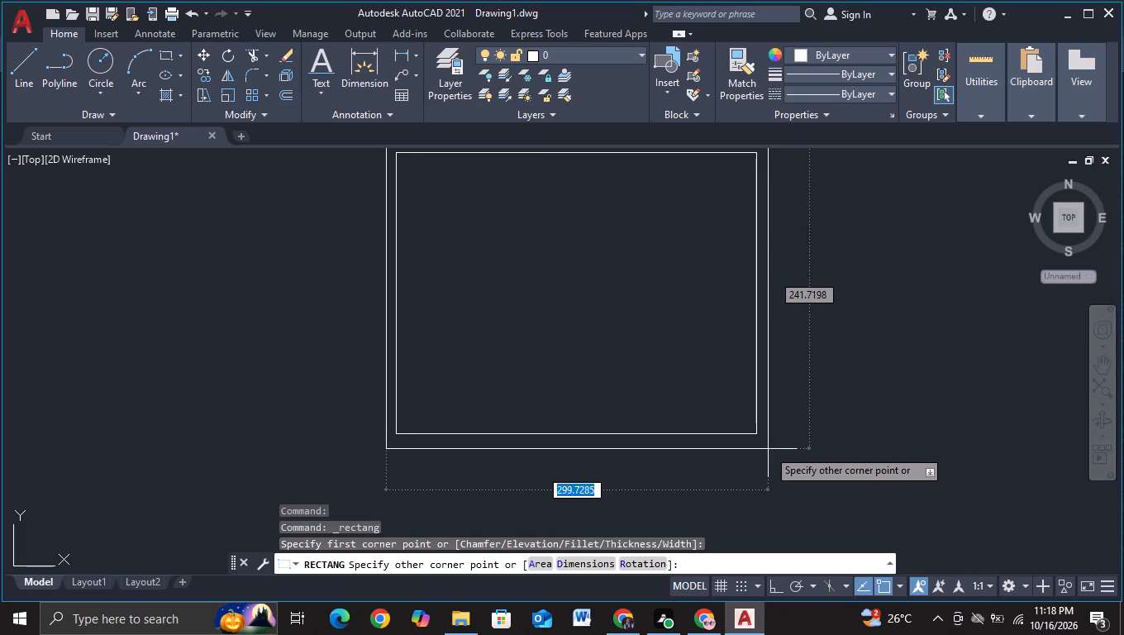
scroll(768, 449, "down", 1)
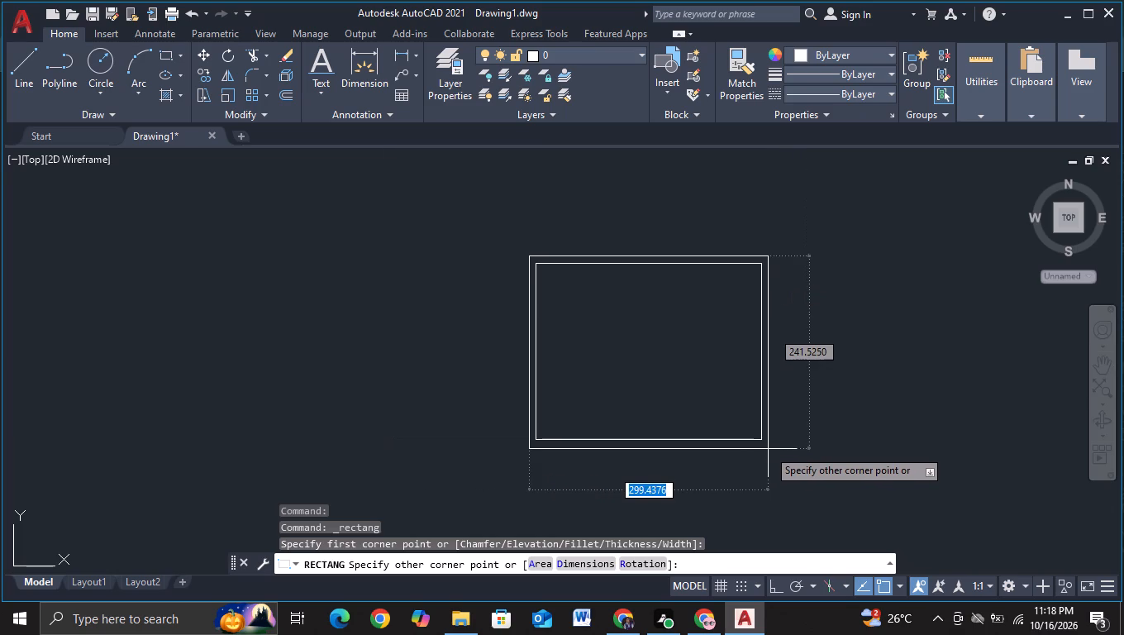
left_click(768, 449)
middle_click_drag(637, 412, 631, 385)
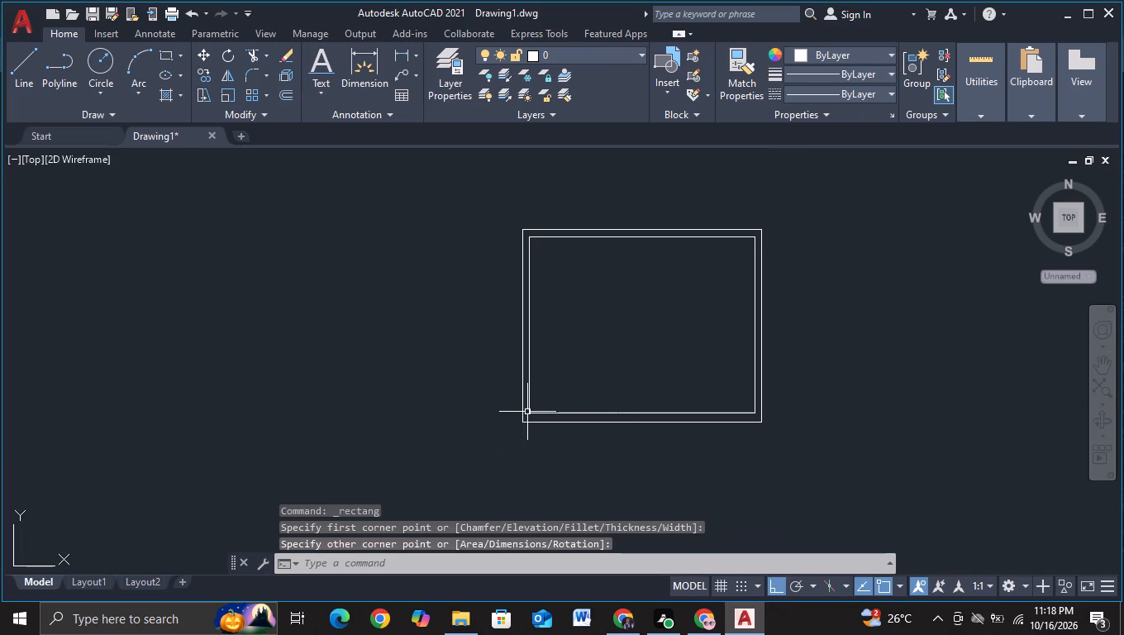
Trim away the top edge of the inner line outline.
left_click(21, 77)
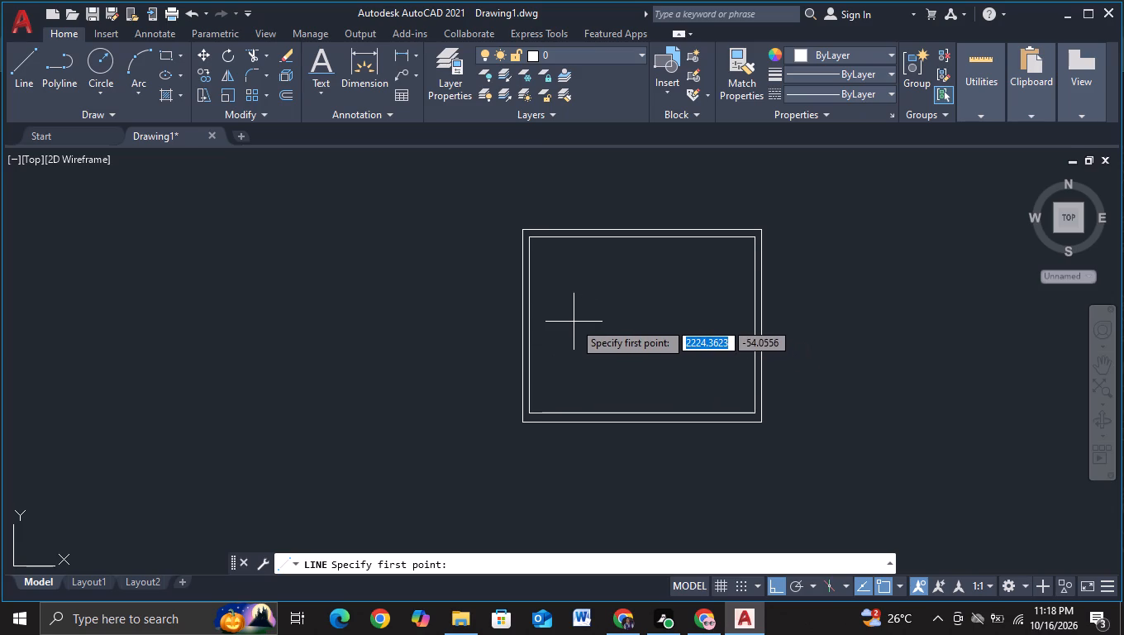
key("Escape")
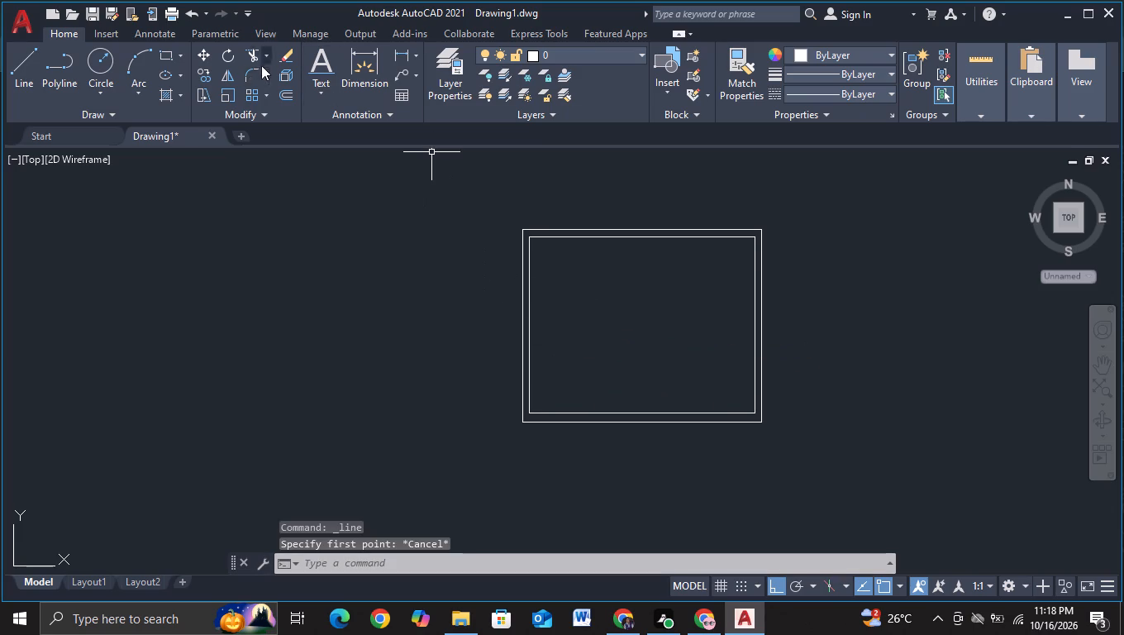
left_click(253, 51)
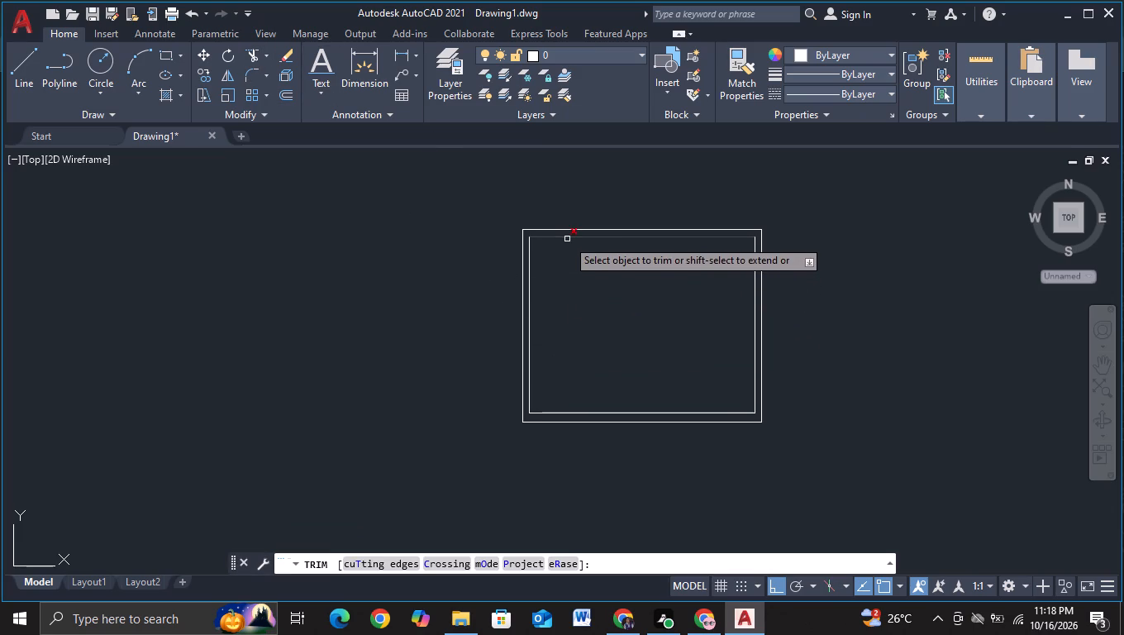
left_click(567, 239)
Draw a line from the inner outline's upper-left corner to about mid-width, continuing straight down just past its bottom edge.
left_click(25, 91)
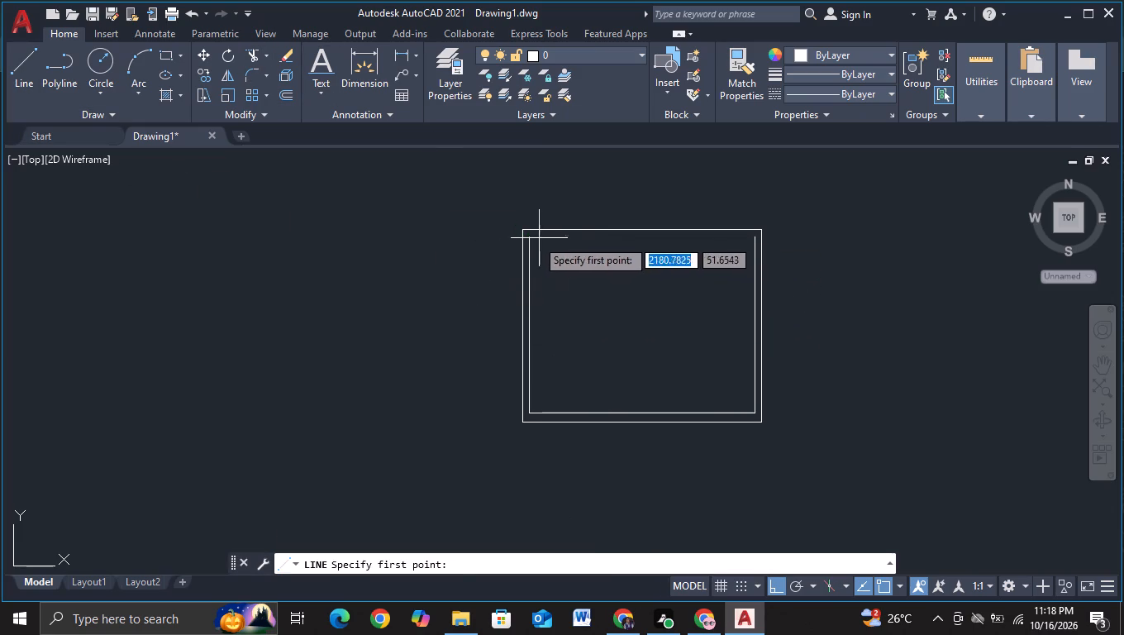
left_click(533, 240)
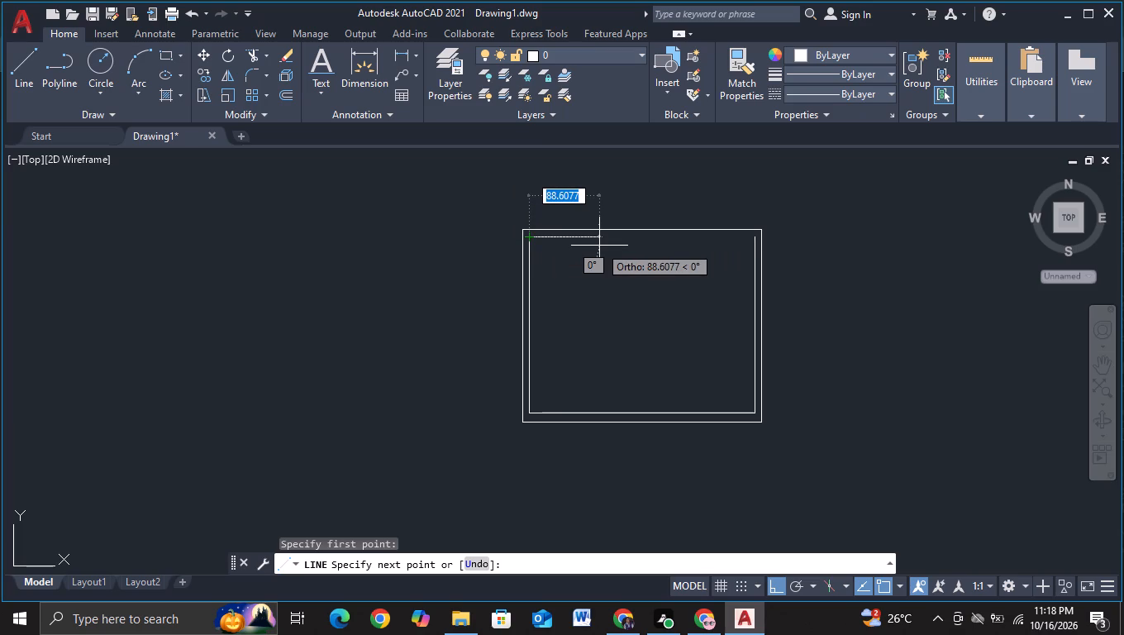
left_click(641, 247)
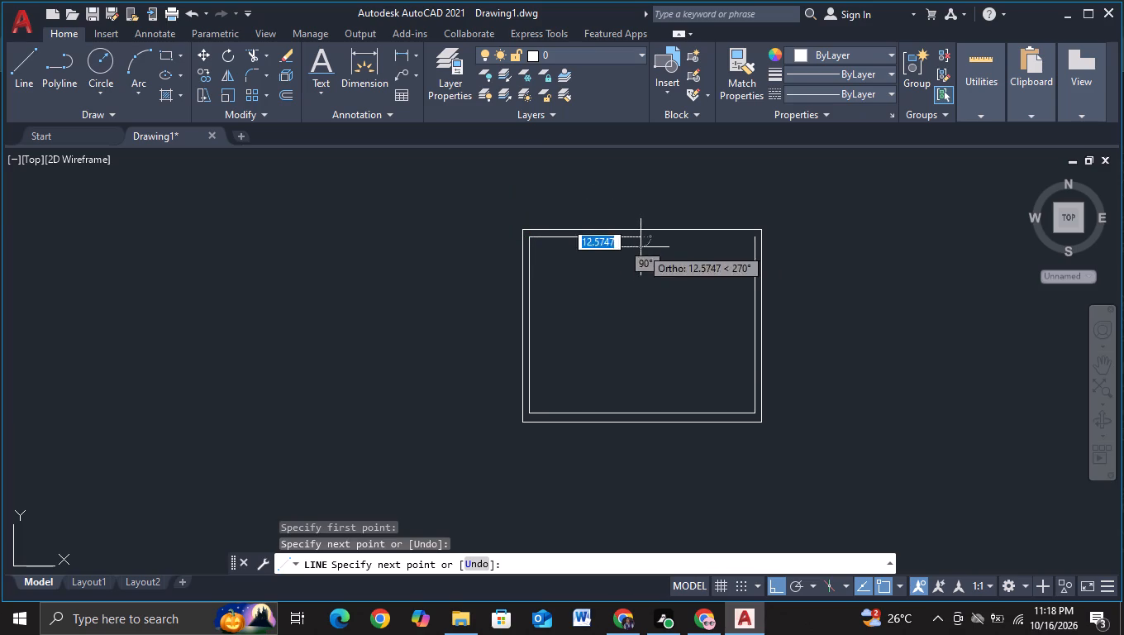
middle_click_drag(663, 365, 663, 355)
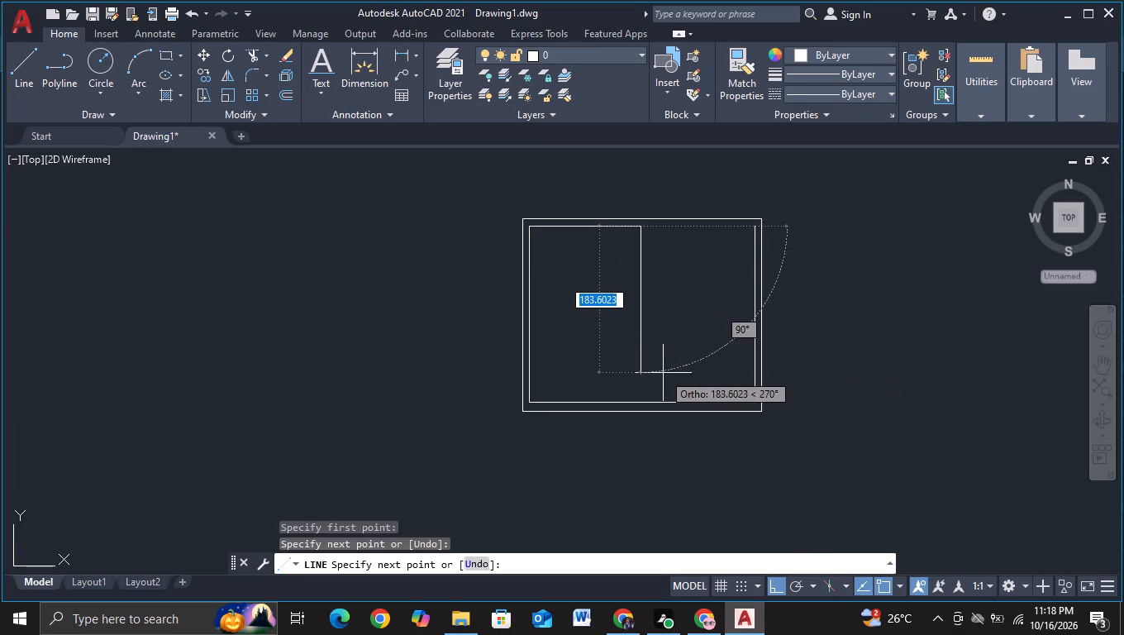
middle_click_drag(664, 398, 655, 337)
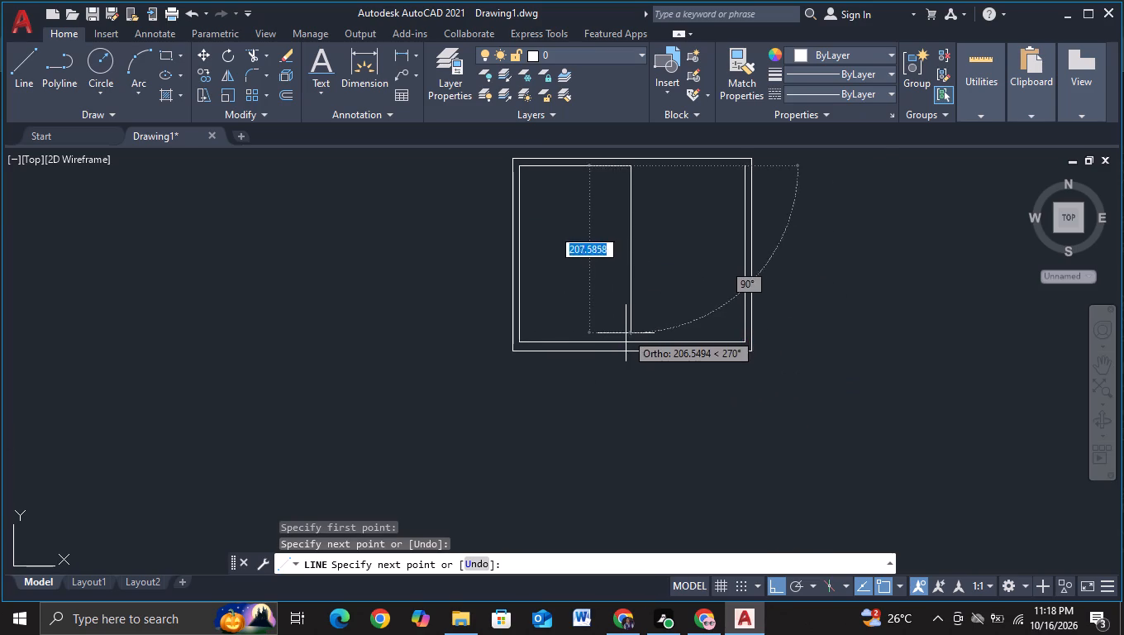
scroll(626, 333, "up", 1)
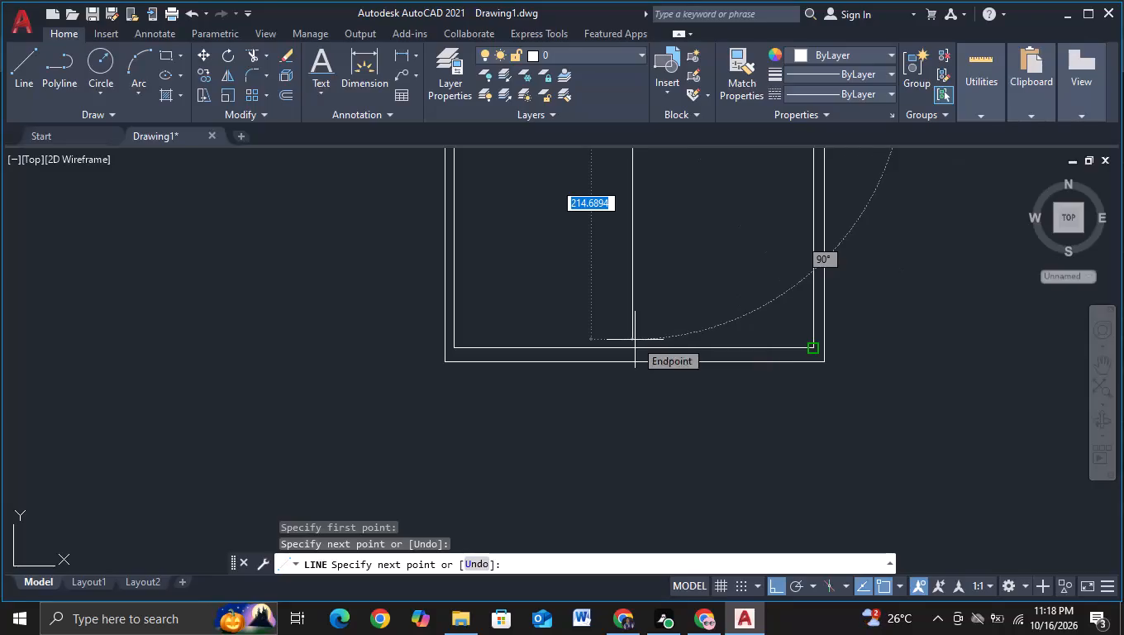
scroll(636, 357, "up", 2)
left_click(636, 357)
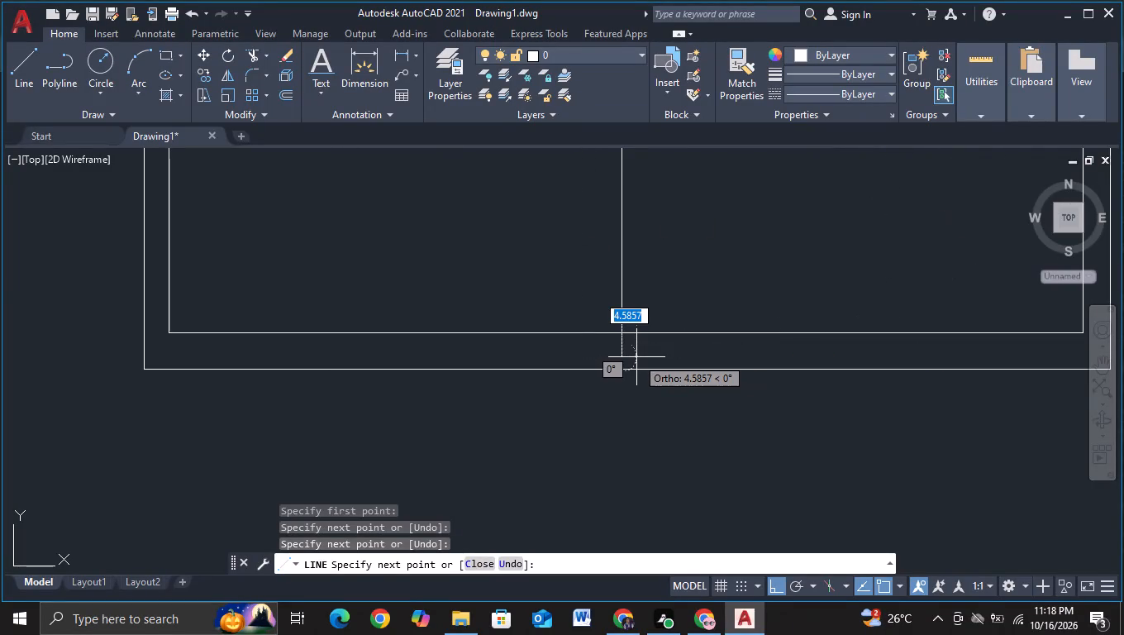
key("Escape")
Trim the divider's overhang below the inner outline and the inner bottom edge on the divider's right side.
left_click(258, 55)
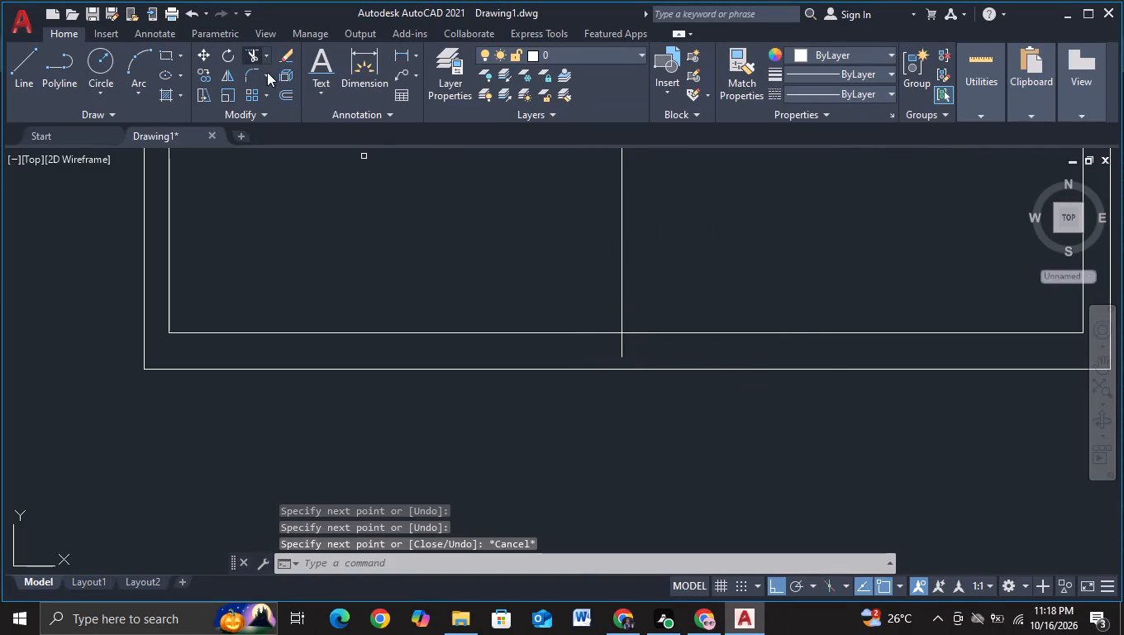
left_click_drag(594, 346, 631, 342)
left_click_drag(667, 298, 674, 332)
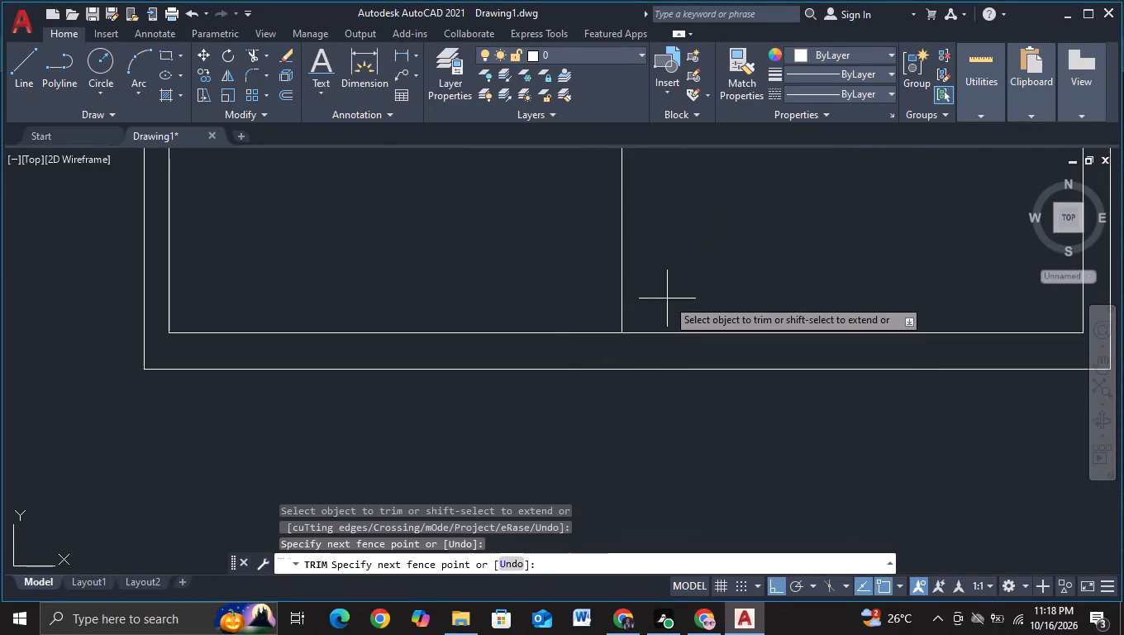
left_click_drag(674, 332, 675, 342)
Draw the left, bottom and top edges of a second inner panel, about 219 high, between the divider and the inner right edge, leaving a gap beside the divider.
scroll(675, 345, "down", 1)
middle_click_drag(711, 268, 731, 406)
scroll(731, 404, "down", 2)
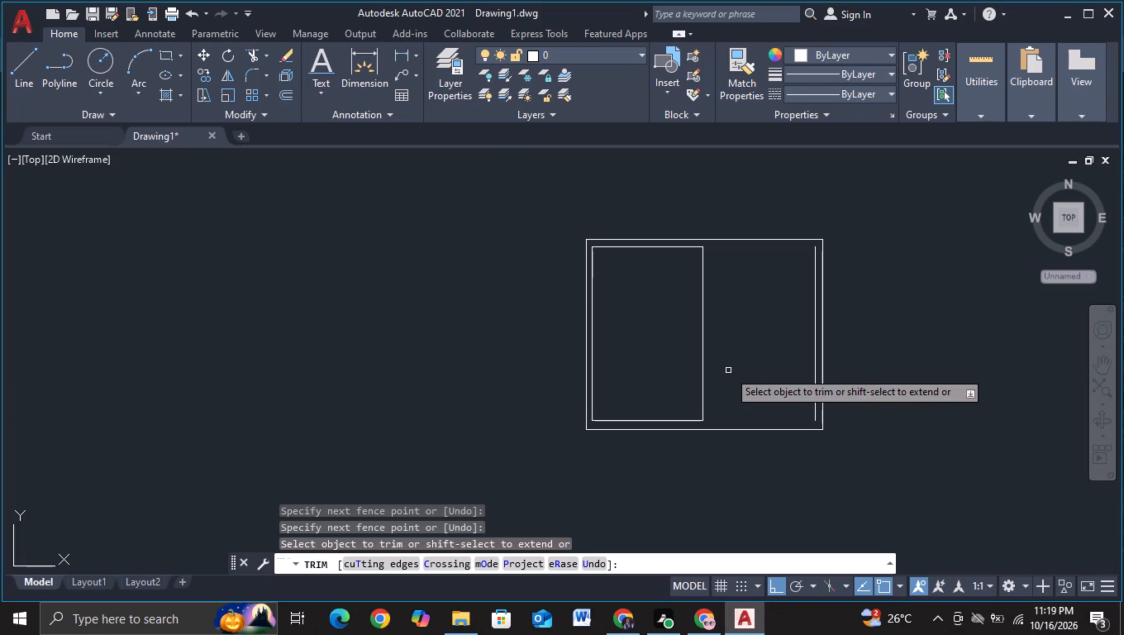
middle_click_drag(728, 370, 688, 308)
left_click(26, 77)
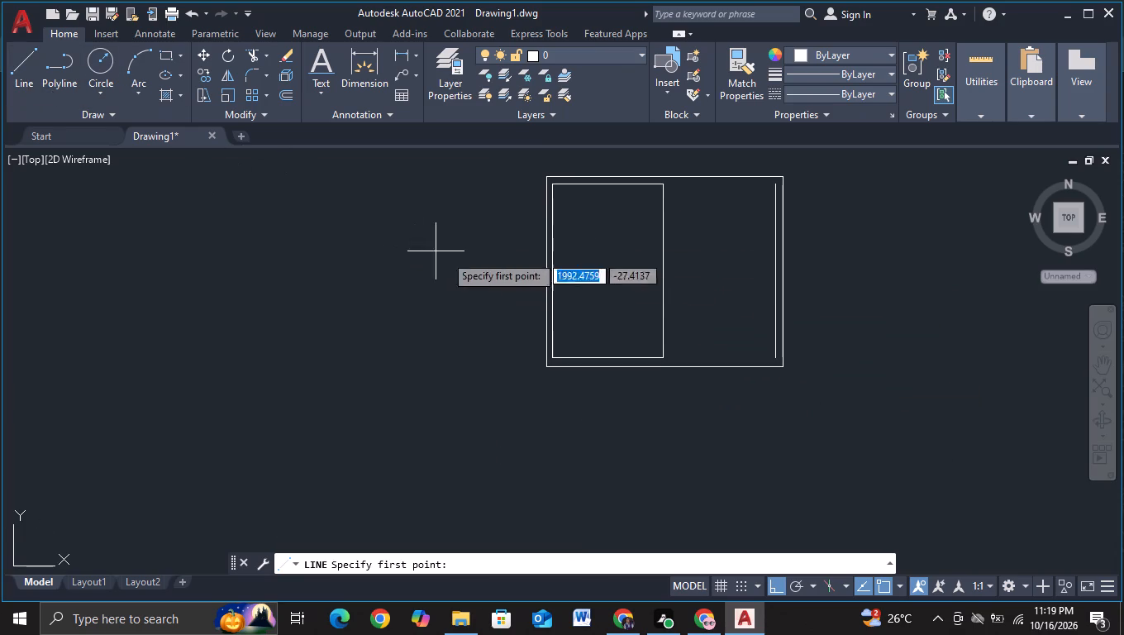
left_click(687, 185)
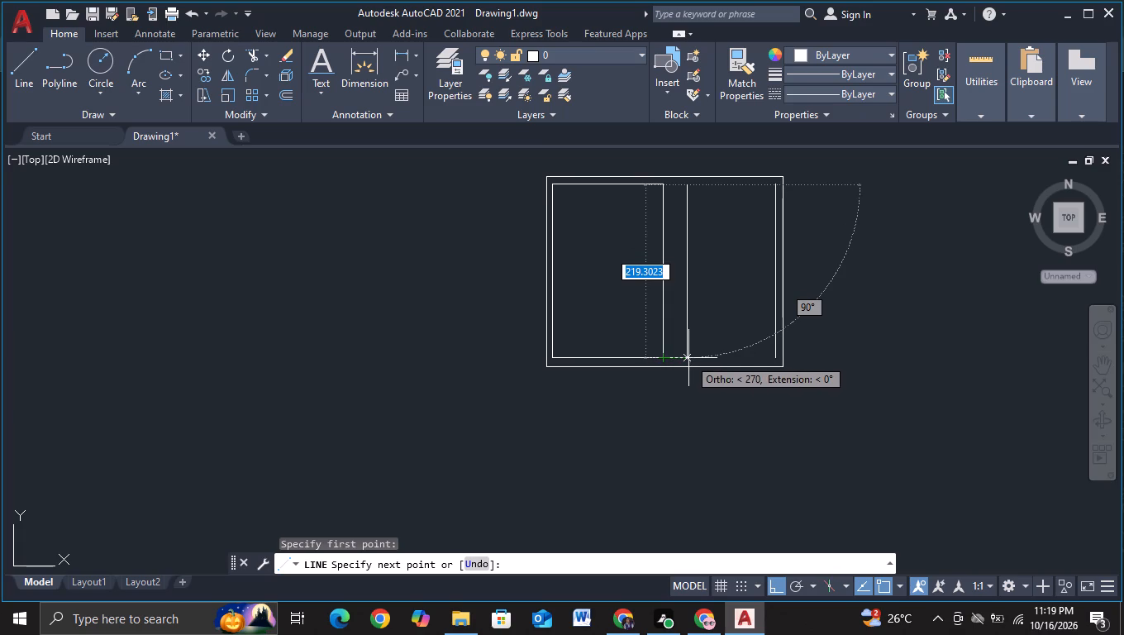
left_click(688, 358)
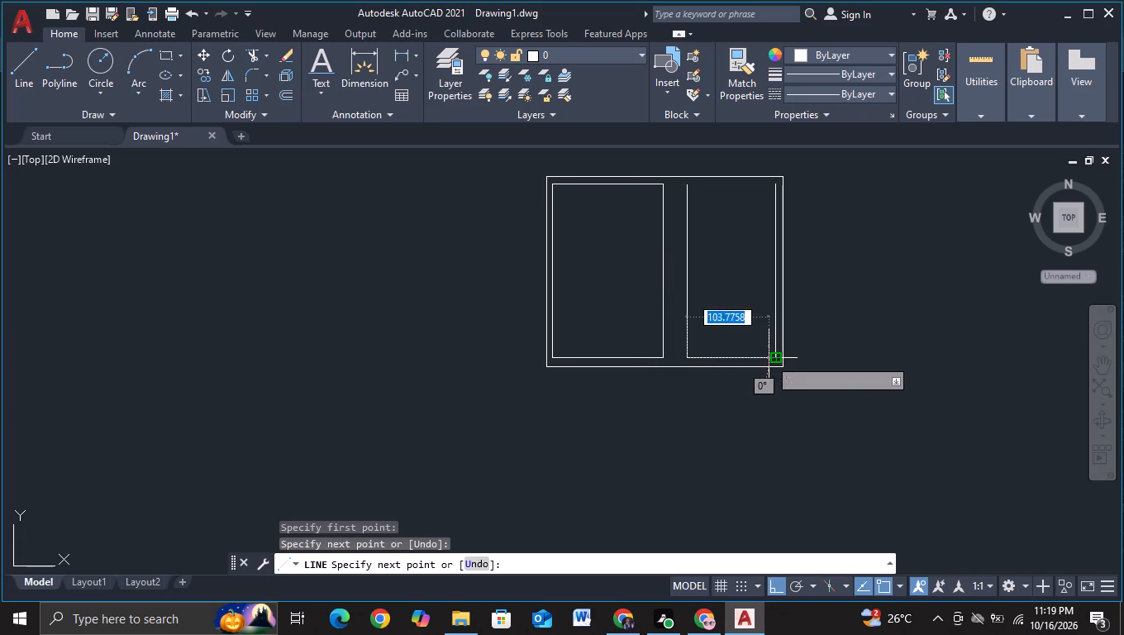
left_click(769, 358)
key("Escape")
left_click(26, 80)
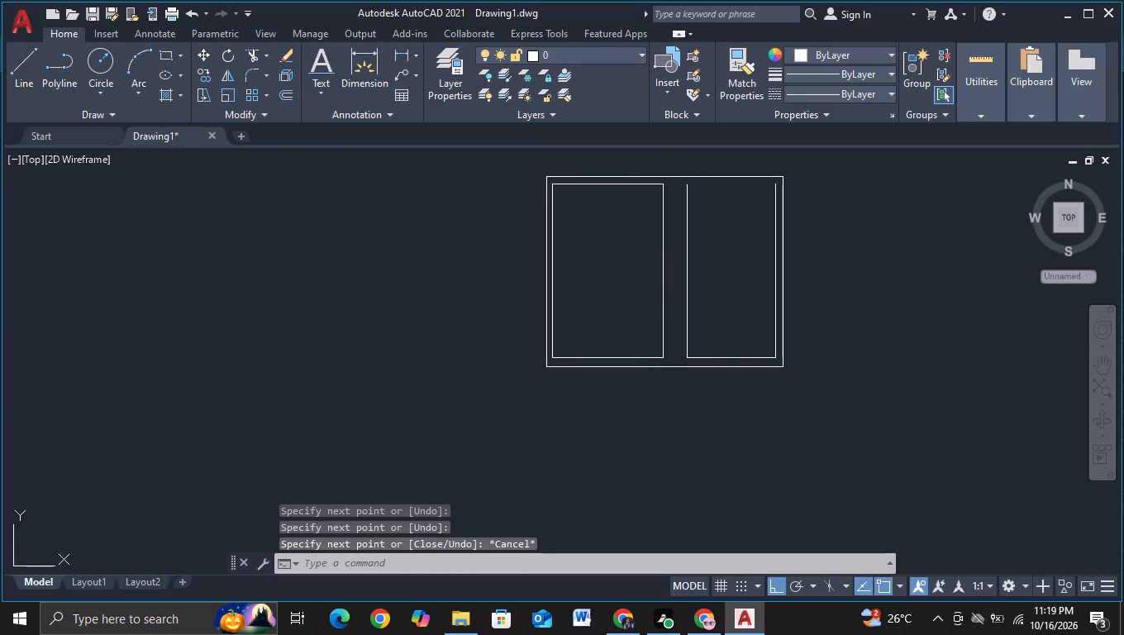
left_click(689, 187)
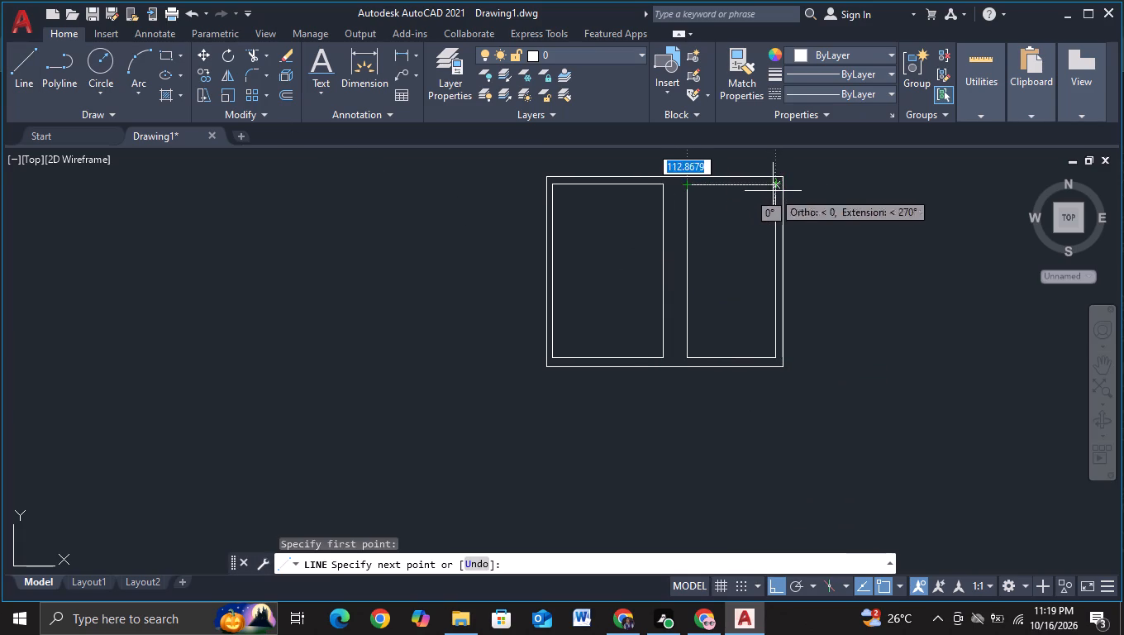
left_click(773, 191)
key("Escape")
Trim the right edge's short overhang above the top line of the right inner panel.
scroll(803, 223, "up", 1)
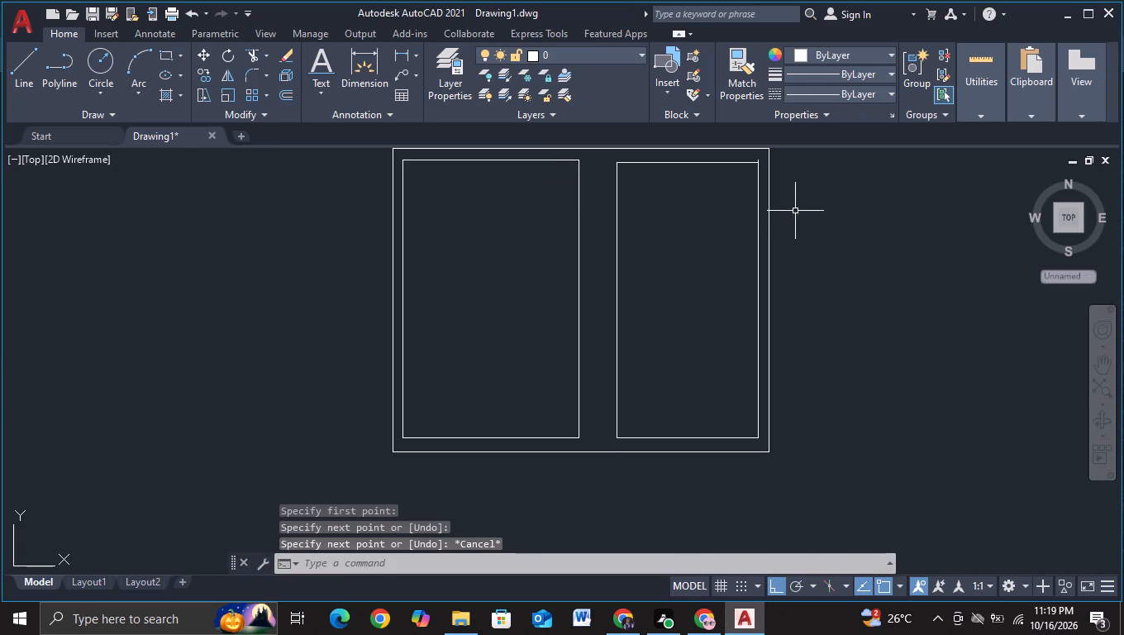
middle_click_drag(790, 198, 783, 286)
scroll(779, 282, "up", 2)
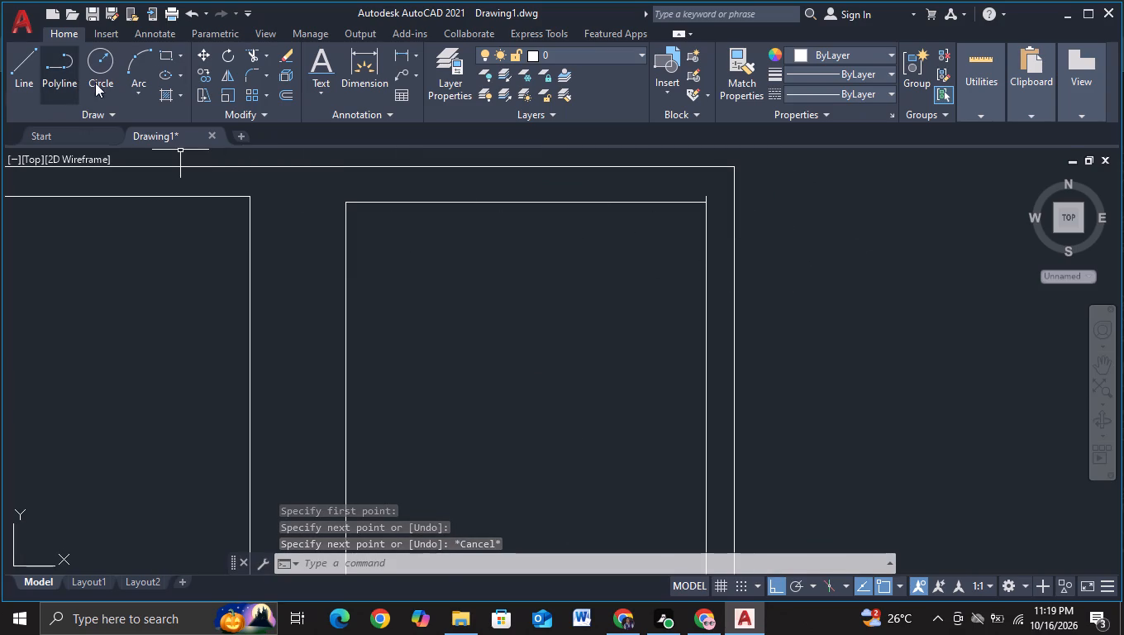
left_click(255, 55)
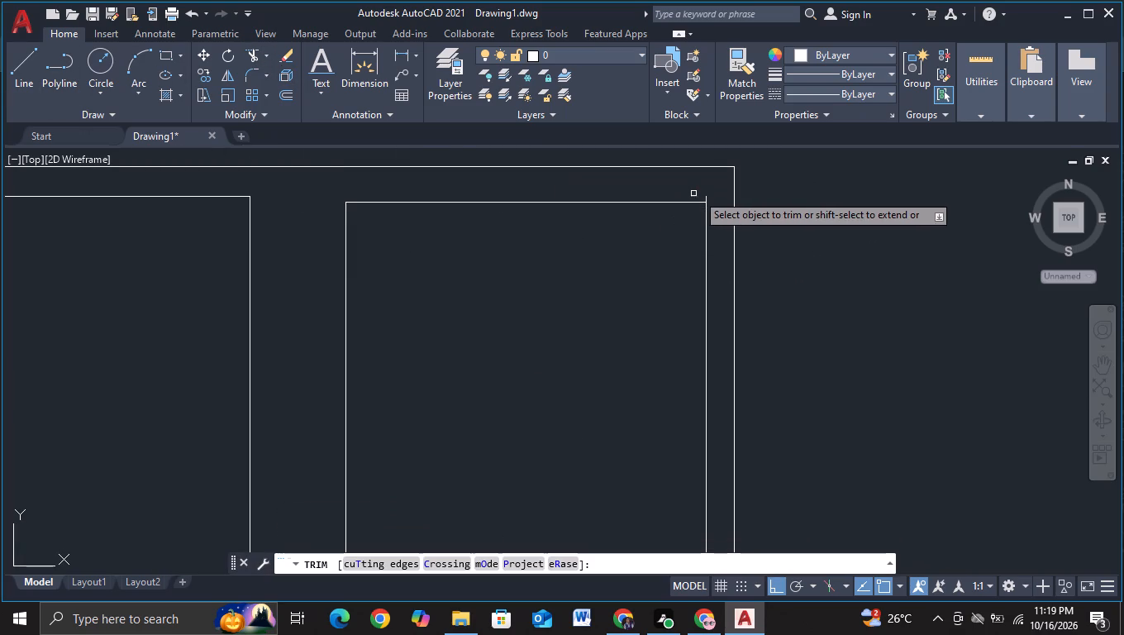
left_click(707, 198)
Draw two closely spaced horizontal lines across the upper part of both panels, the upper about 519 long, joined by a short vertical line at the right.
scroll(827, 197, "down", 2)
middle_click_drag(873, 338, 862, 290)
scroll(862, 290, "down", 1)
left_click(14, 79)
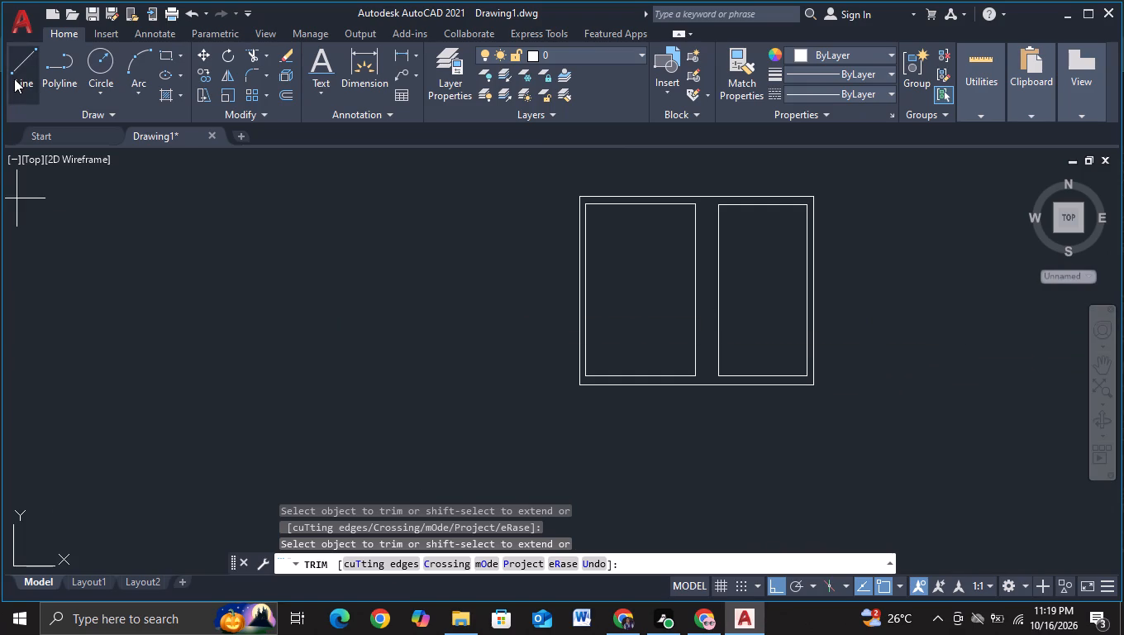
middle_click_drag(392, 342, 304, 340)
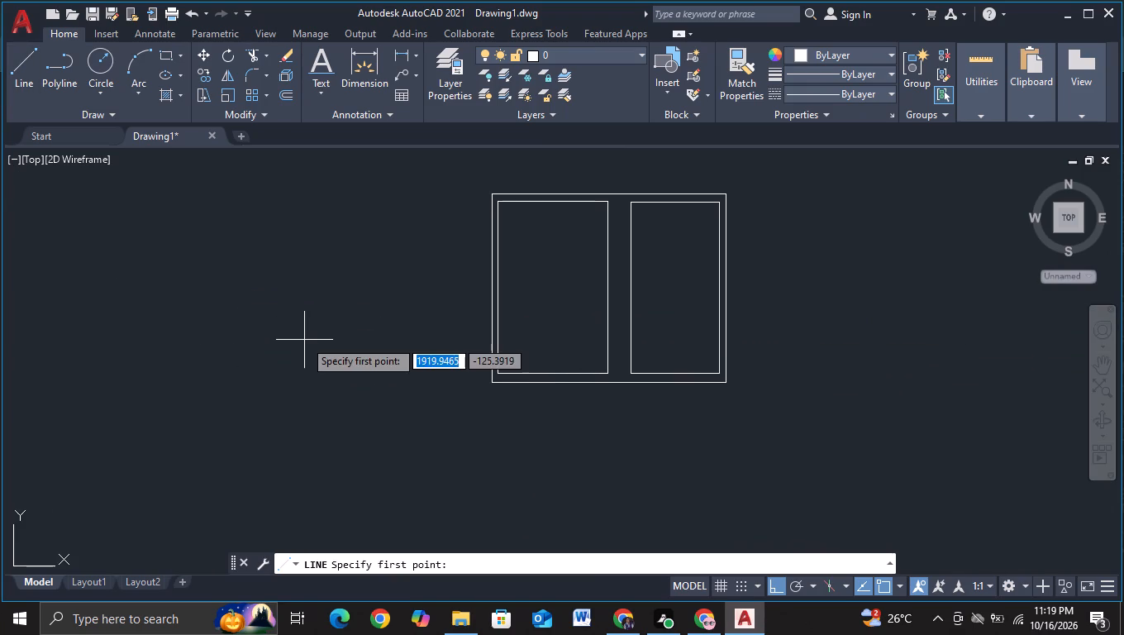
left_click(434, 253)
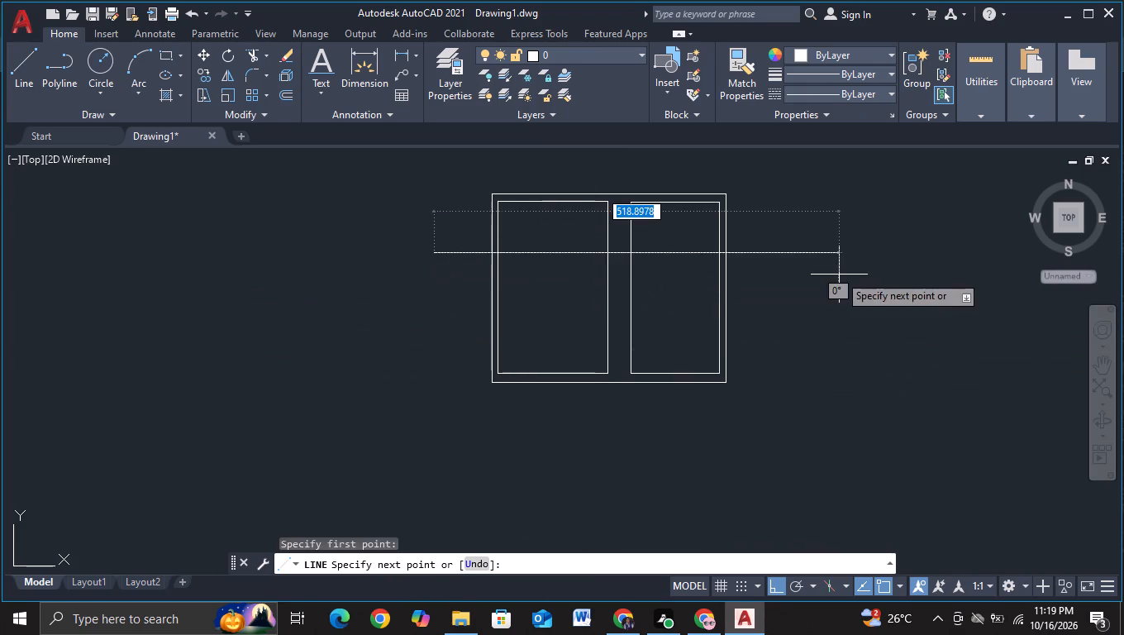
left_click(839, 275)
scroll(822, 271, "up", 1)
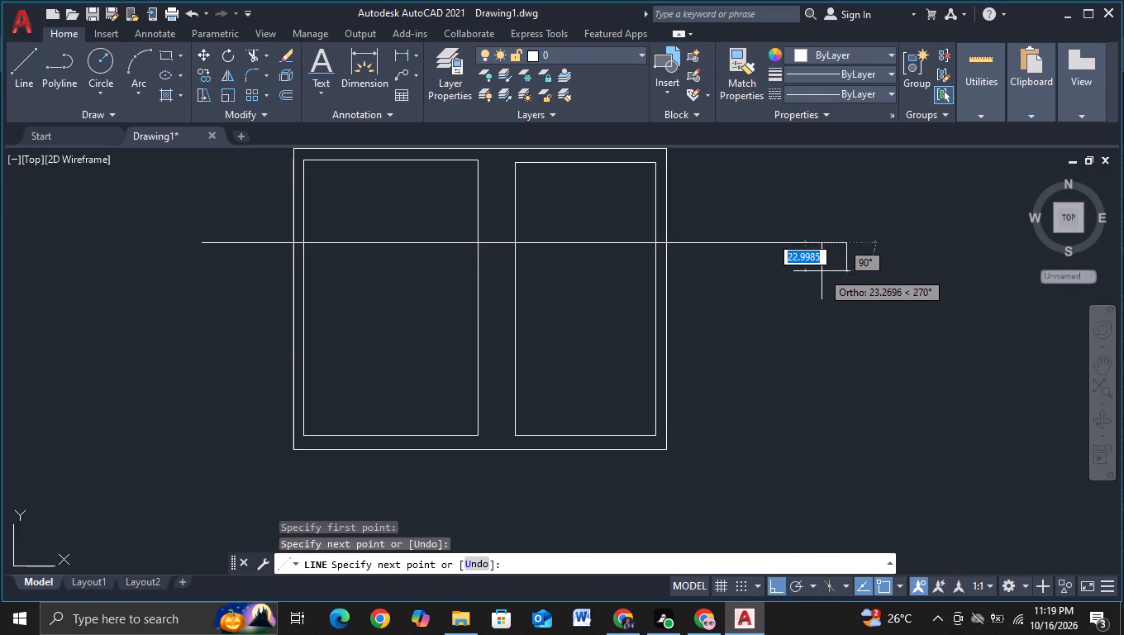
left_click(826, 265)
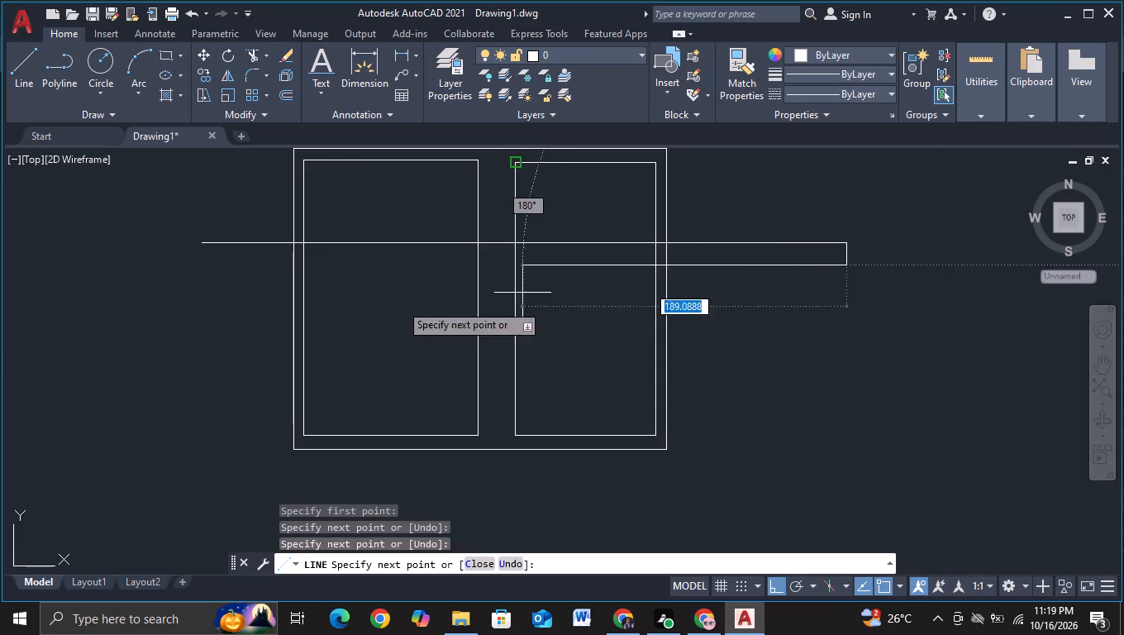
left_click(227, 303)
key("Escape")
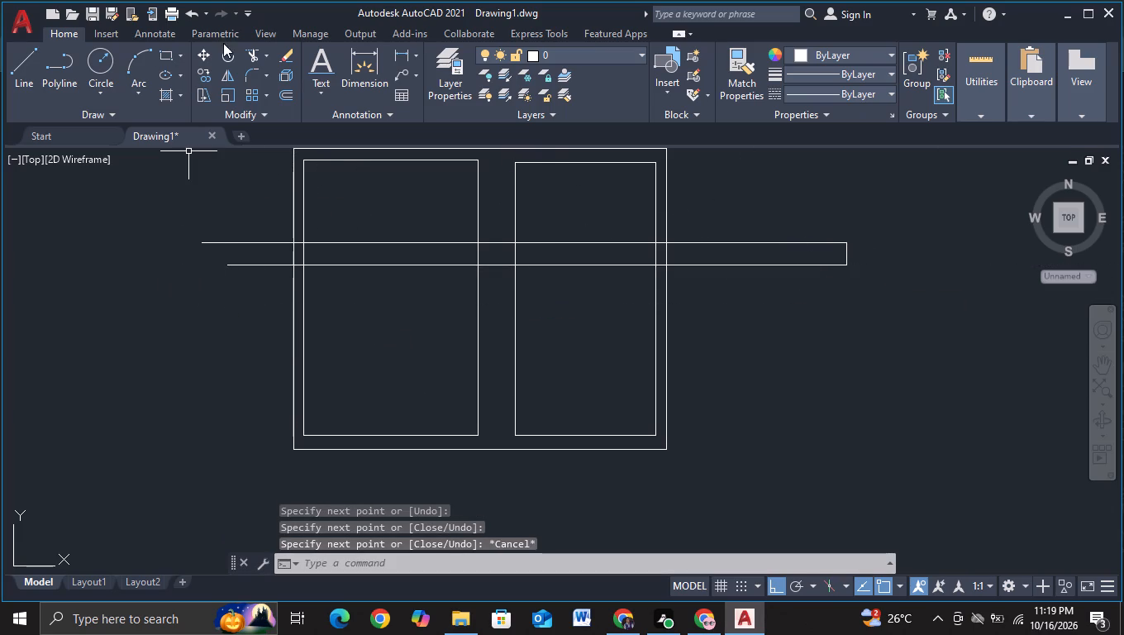
Trim the two horizontal lines to the insides of both panels, and remove the leftover short vertical line outside the border.
left_click(249, 52)
left_click_drag(235, 198, 240, 321)
scroll(300, 255, "up", 1)
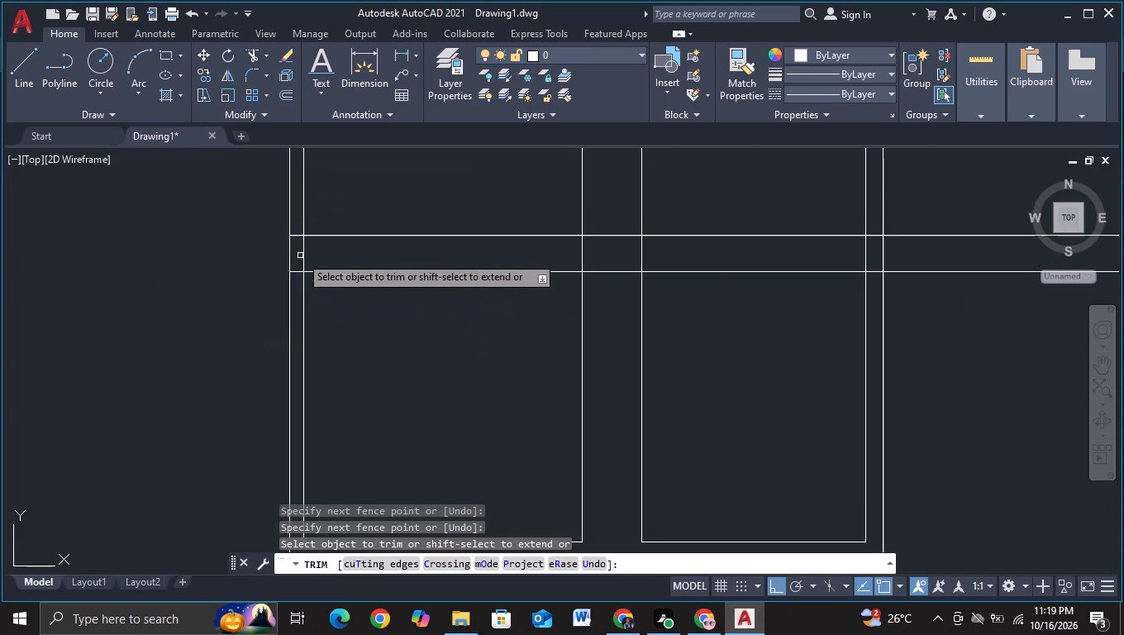
left_click(298, 236)
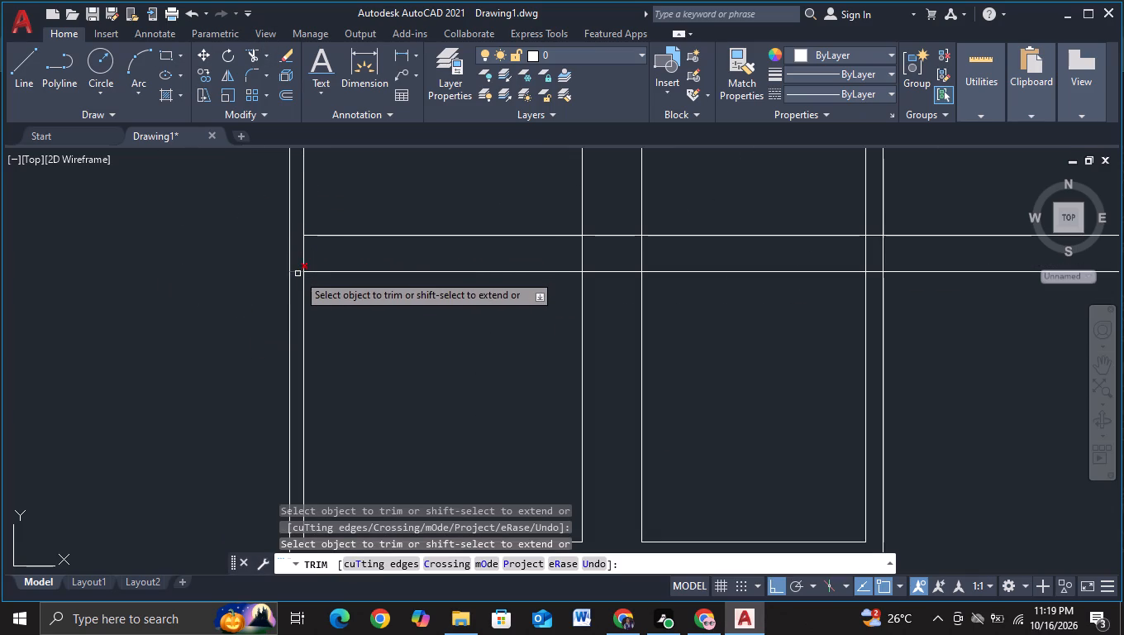
left_click(298, 274)
scroll(397, 321, "down", 1)
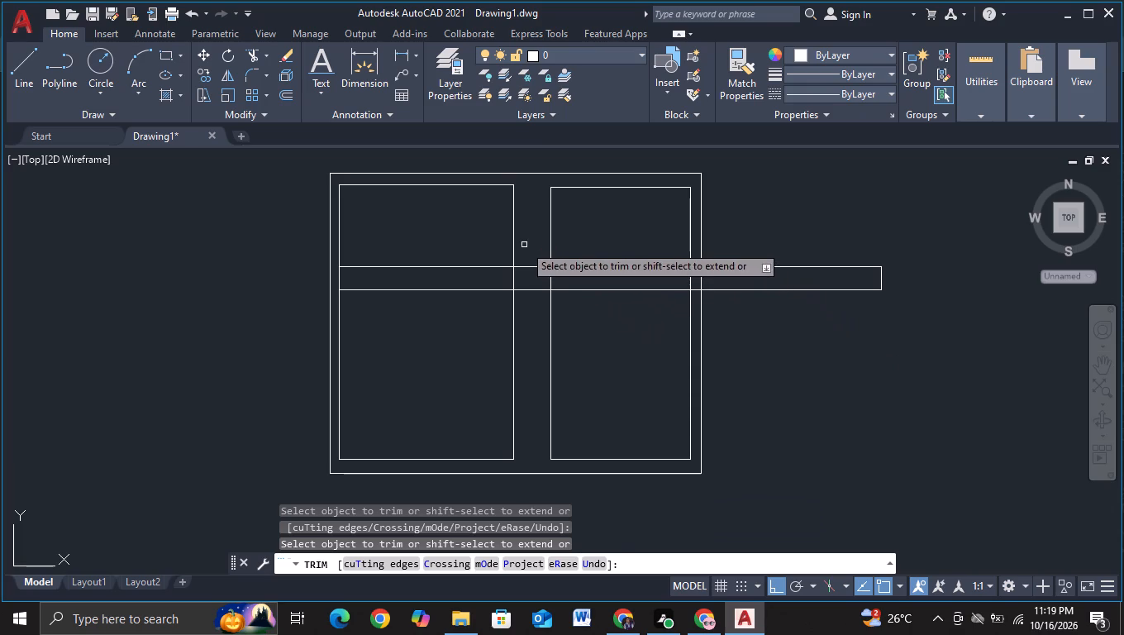
left_click_drag(524, 243, 536, 305)
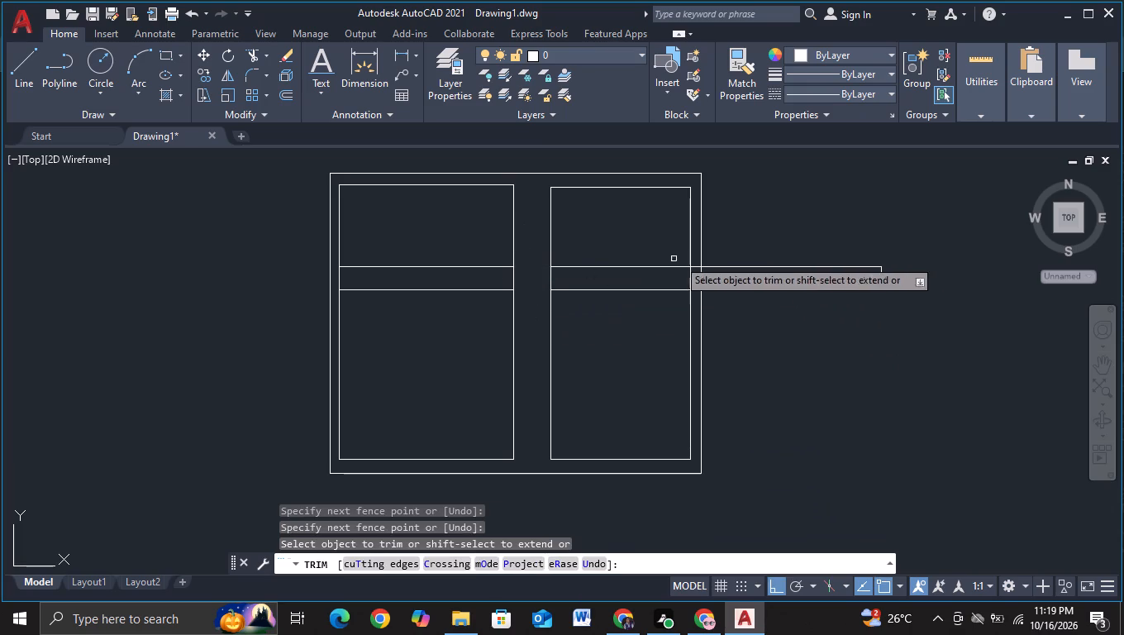
left_click_drag(754, 233, 778, 341)
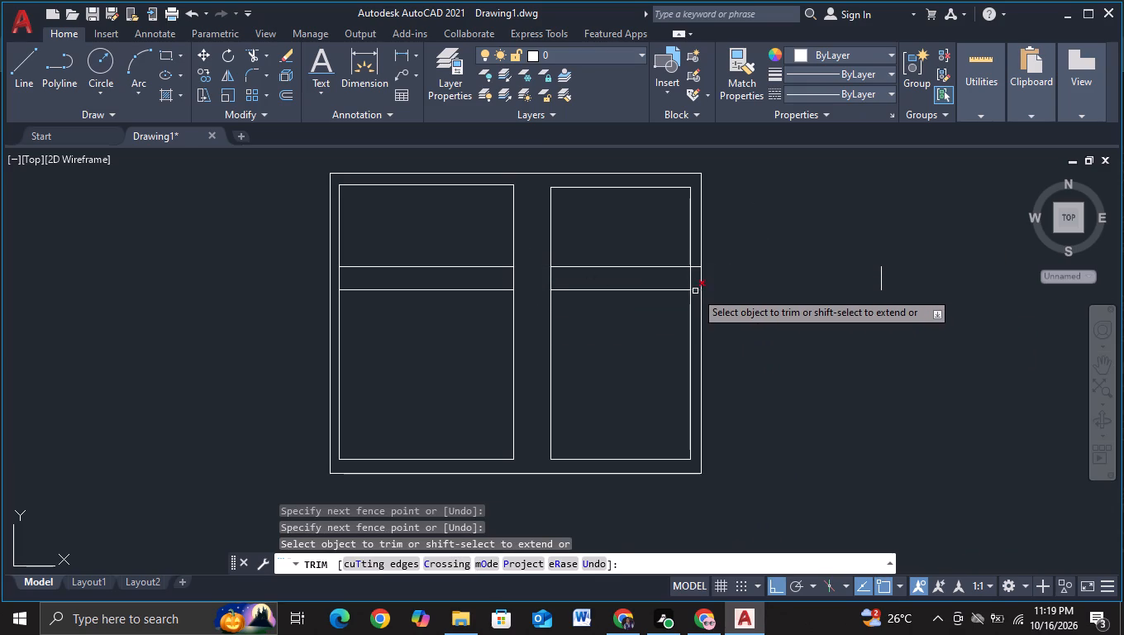
left_click(695, 291)
left_click(698, 270)
left_click_drag(779, 284, 932, 280)
scroll(902, 302, "down", 1)
middle_click_drag(853, 402, 843, 337)
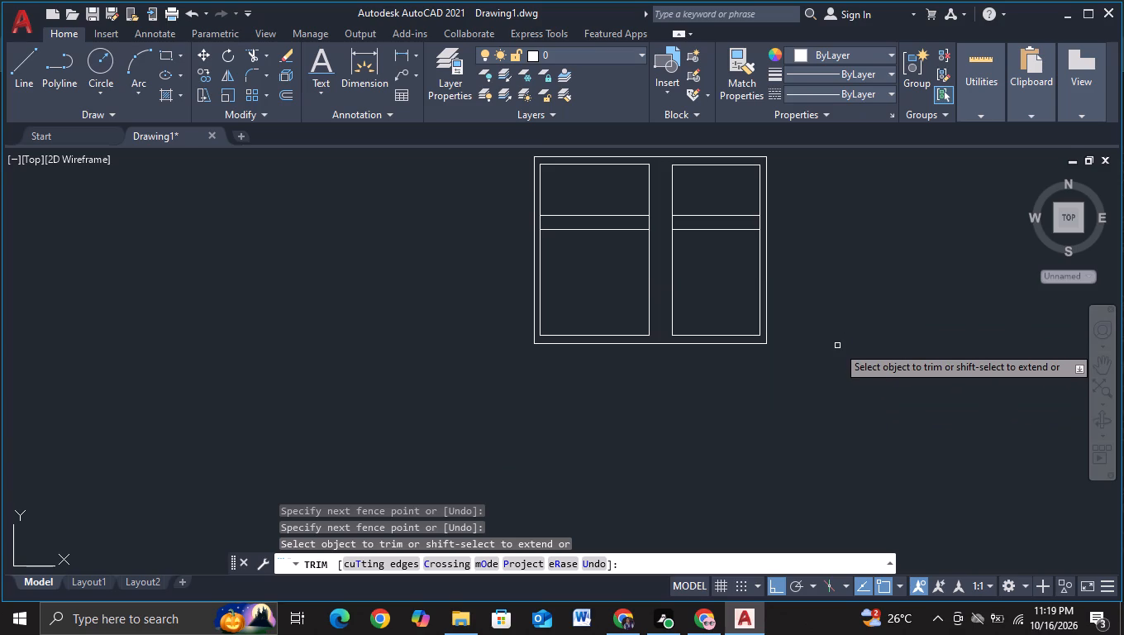
key("Escape")
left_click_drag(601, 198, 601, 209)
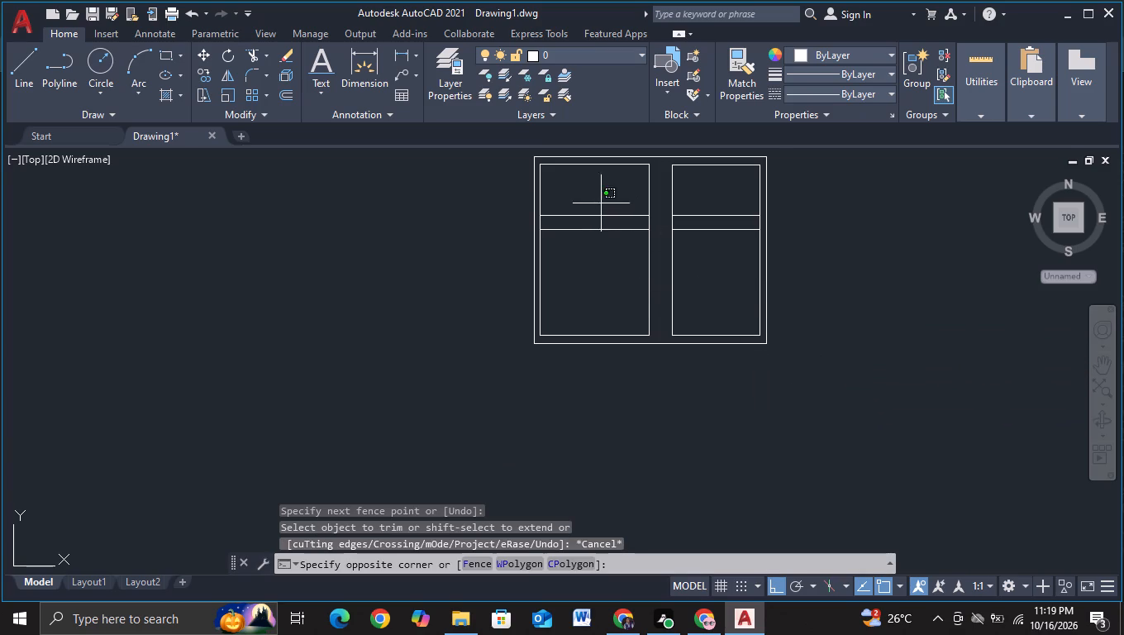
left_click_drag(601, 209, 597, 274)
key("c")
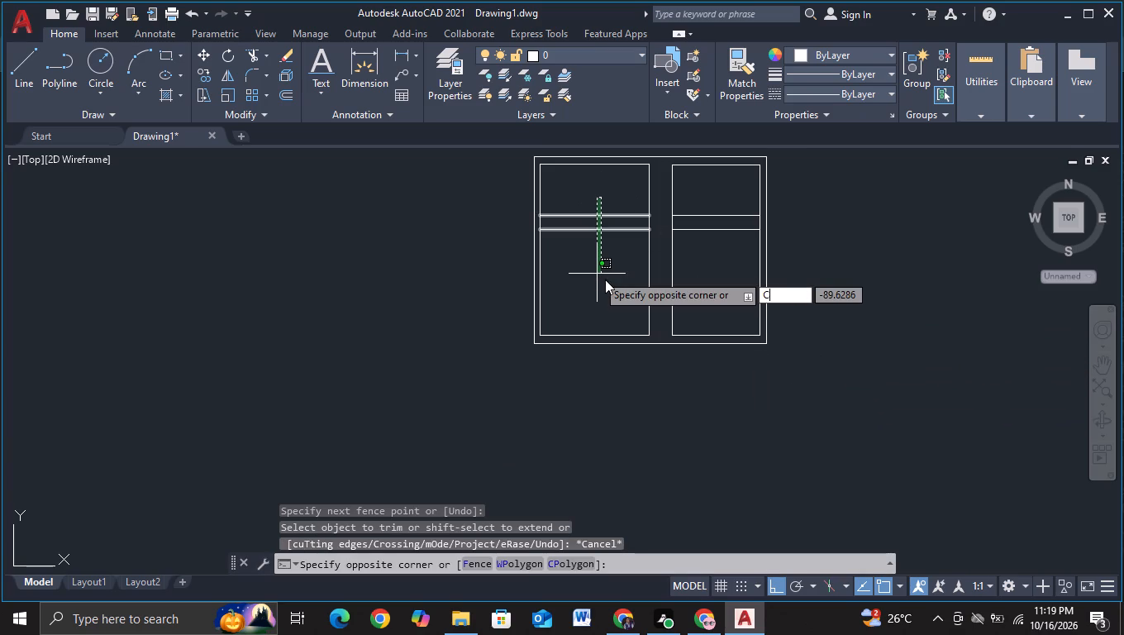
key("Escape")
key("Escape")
Copy the left panel's pair of horizontal lines about 77 straight down within the panel.
left_click_drag(618, 199, 616, 208)
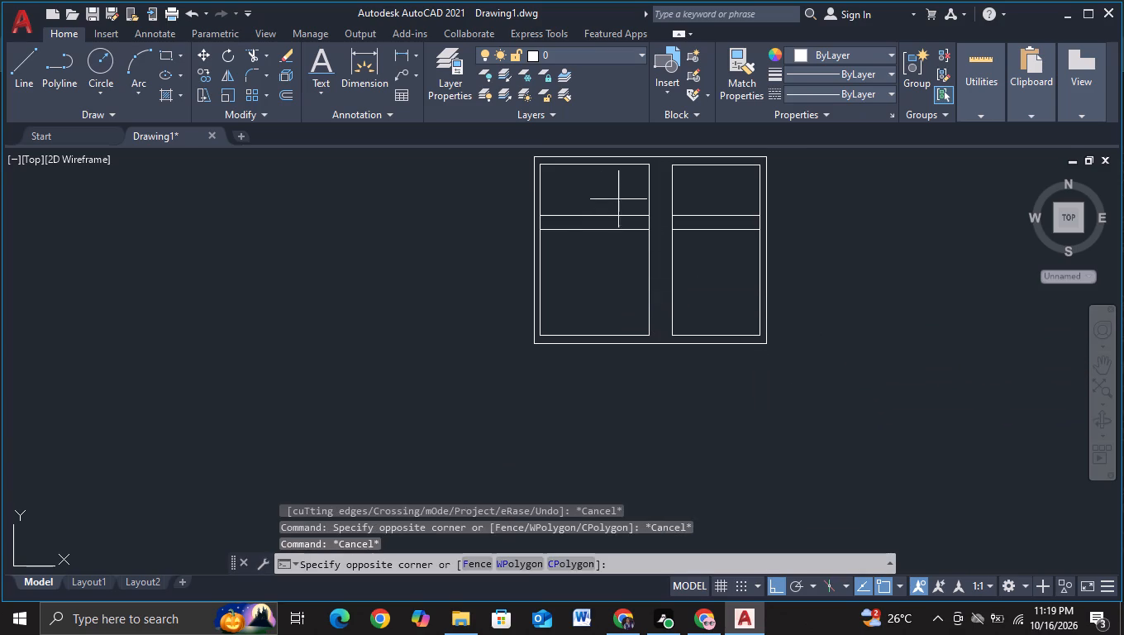
left_click_drag(616, 208, 574, 282)
left_click(574, 282)
key("c")
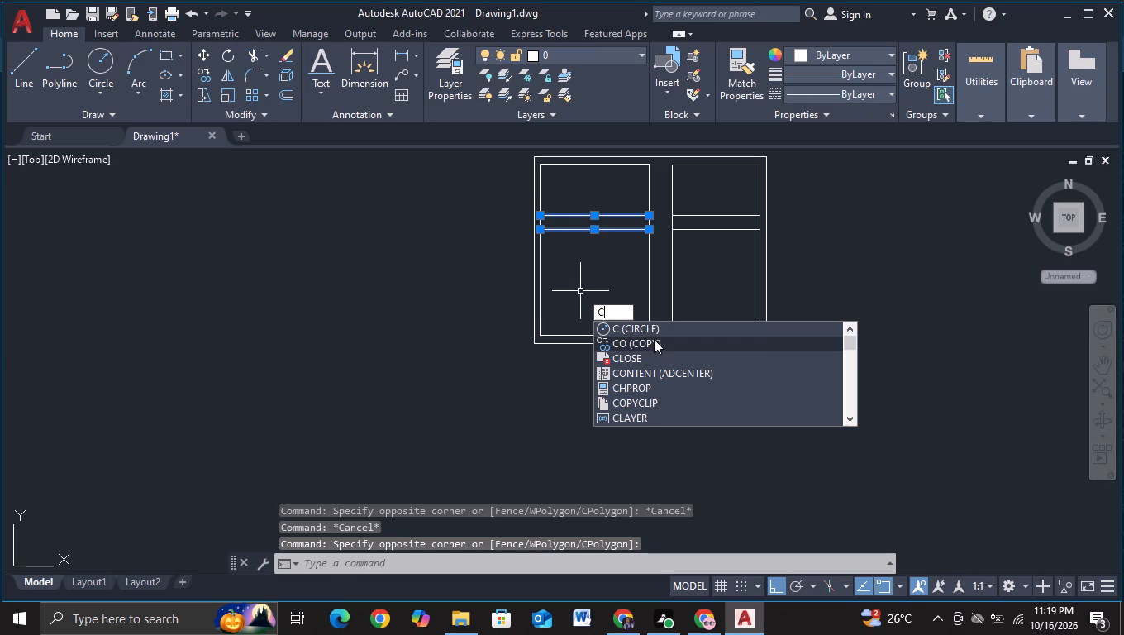
left_click(649, 339)
left_click(610, 222)
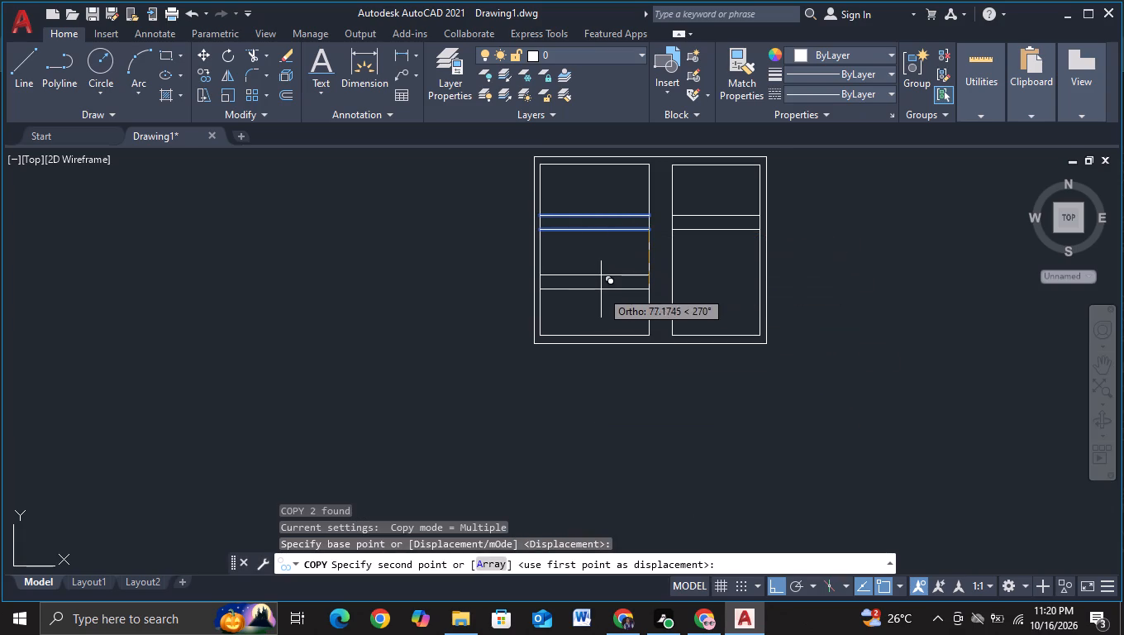
left_click(600, 289)
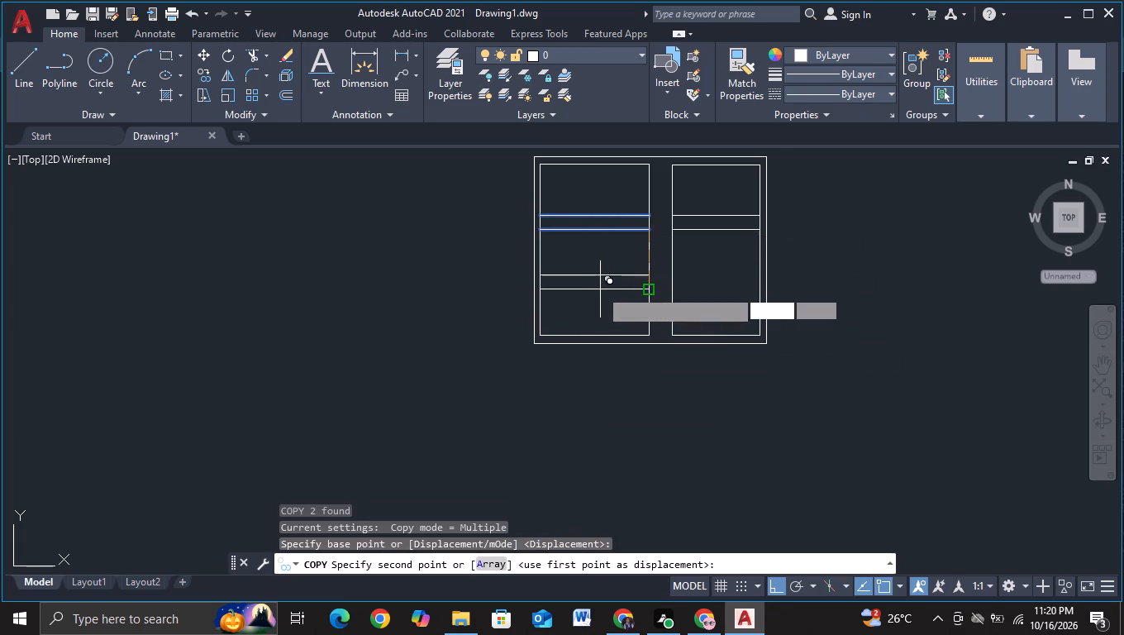
key("Escape")
Copy the right panel's pair of horizontal lines about 78 straight down within the panel.
left_click_drag(708, 196, 717, 265)
left_click(717, 265)
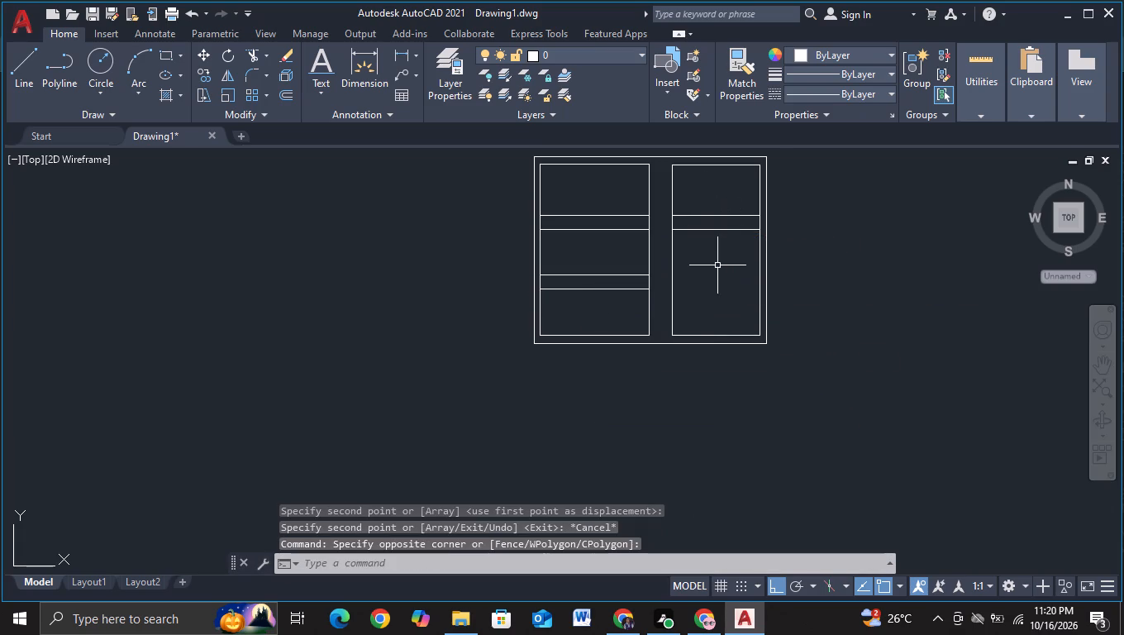
left_click_drag(741, 198, 698, 275)
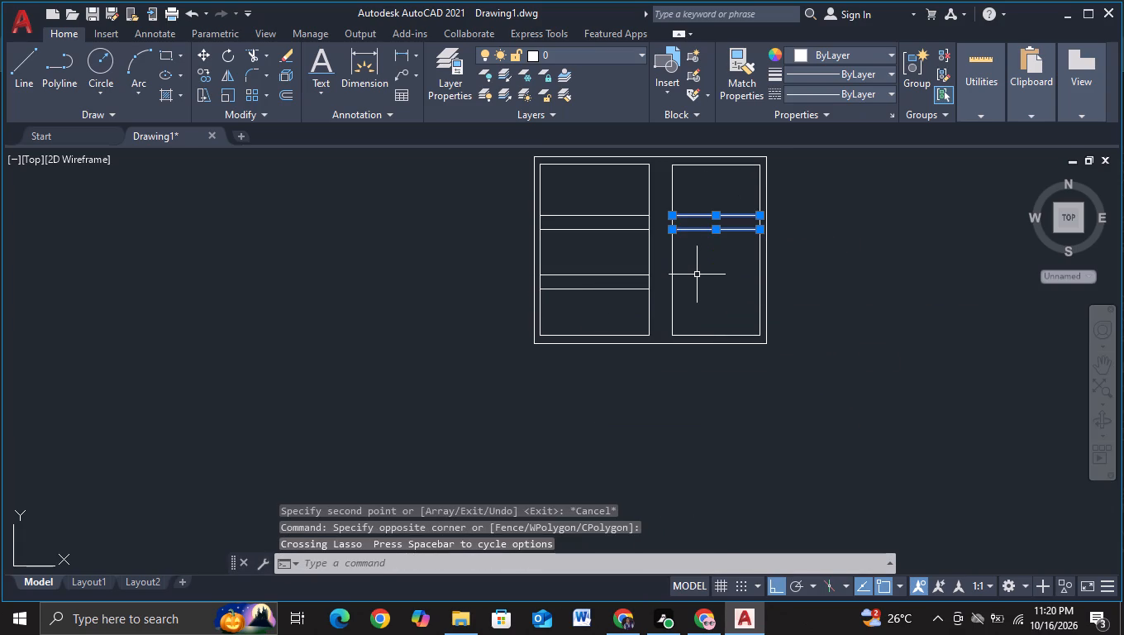
left_click(697, 275)
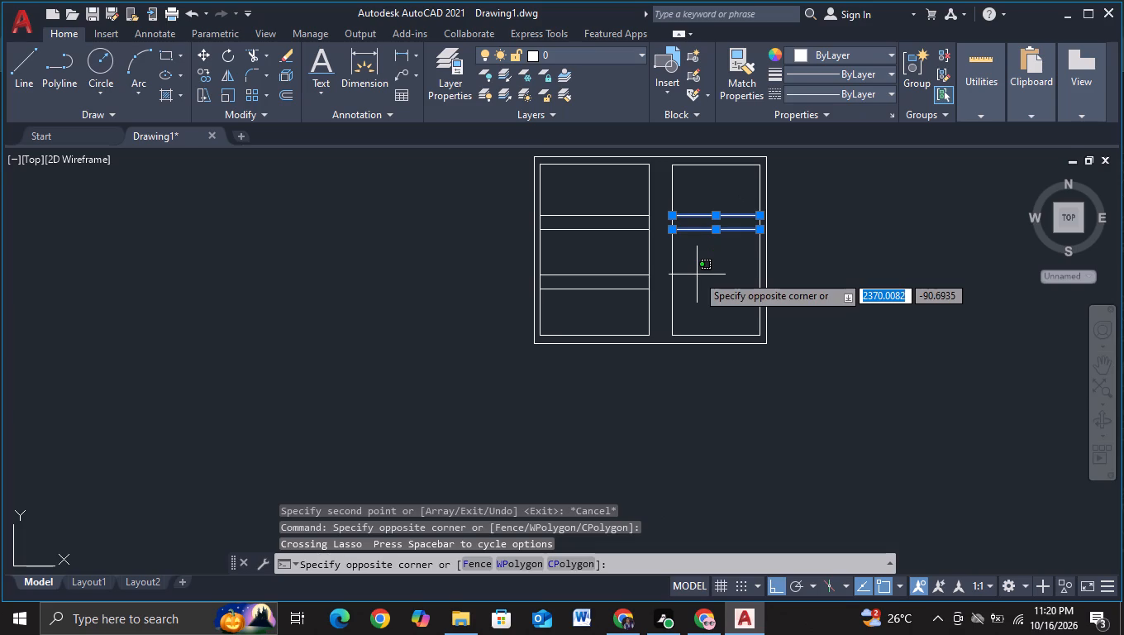
key("Escape")
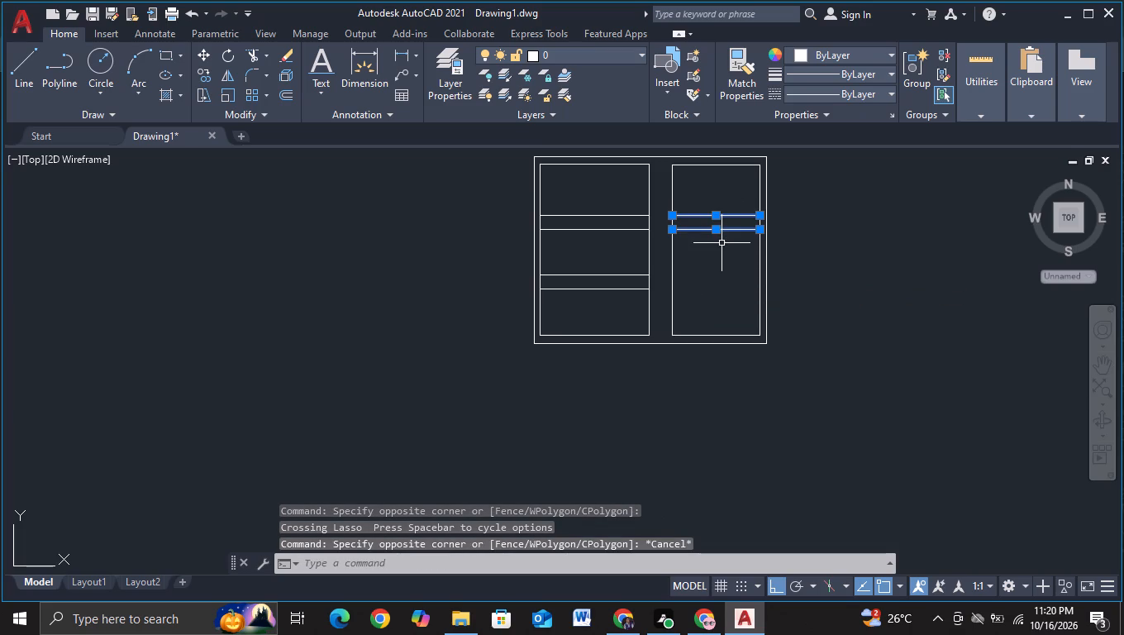
key("c")
left_click(750, 294)
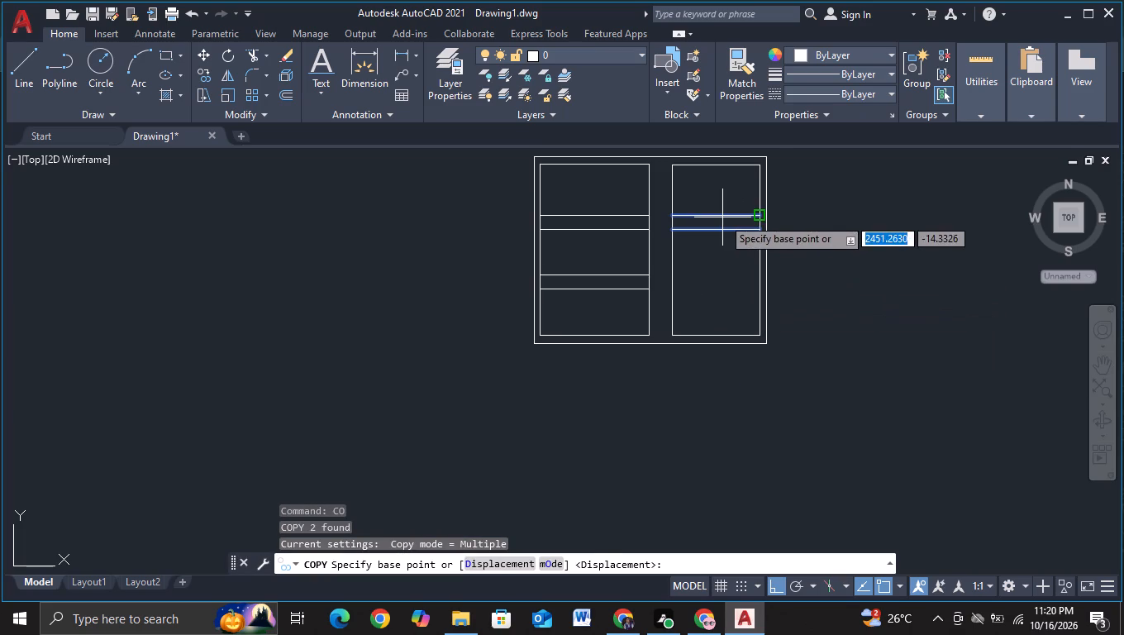
left_click(722, 217)
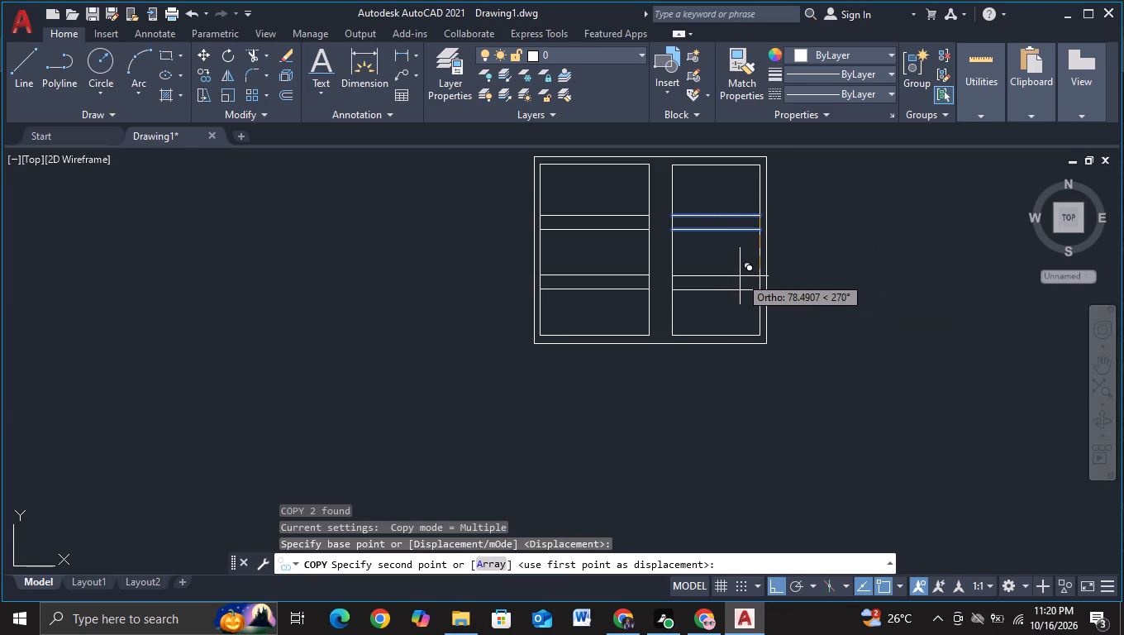
left_click(741, 276)
key("Escape")
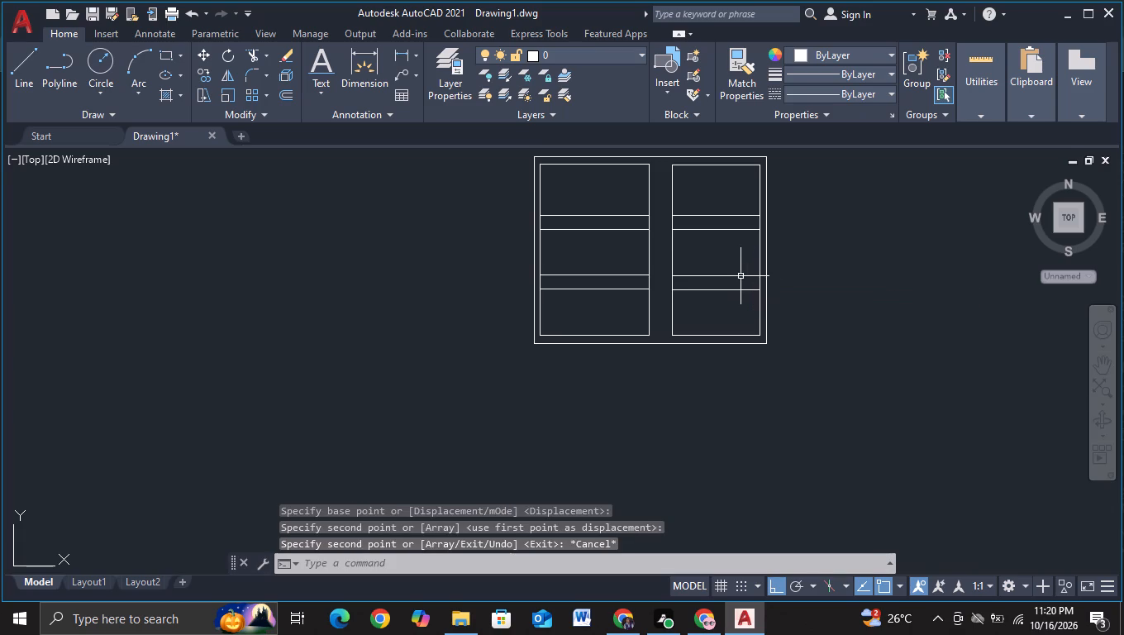
Draw a three-sided rectangular outline about 48 tall across the frame's right border, beside the right panel's top compartment.
scroll(820, 284, "down", 2)
middle_click_drag(869, 333, 806, 332)
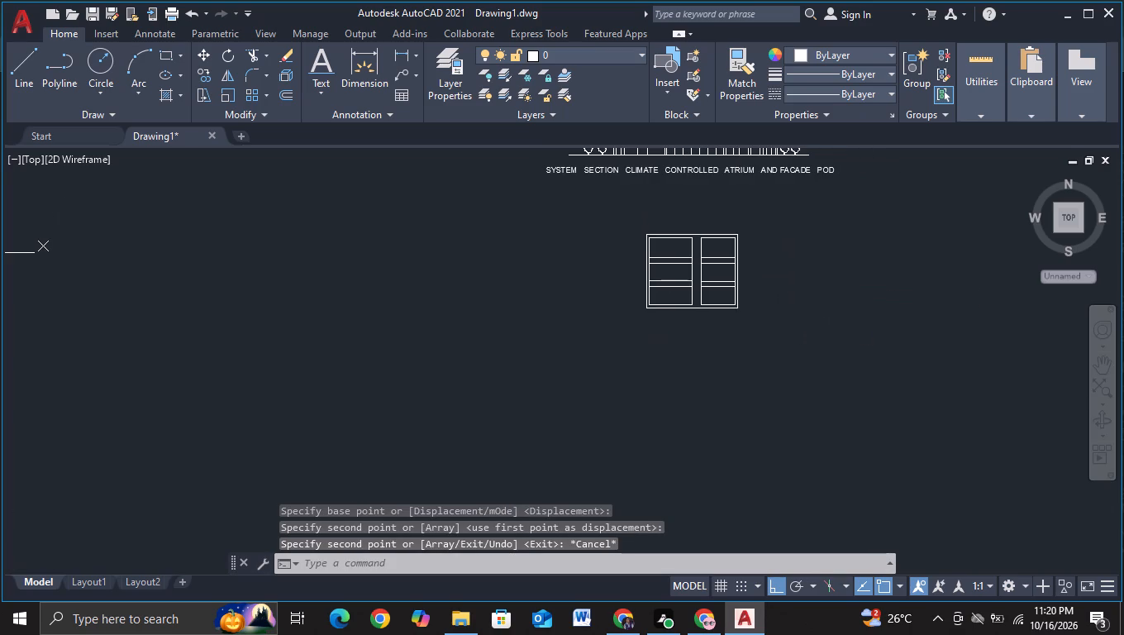
middle_click_drag(806, 338, 788, 351)
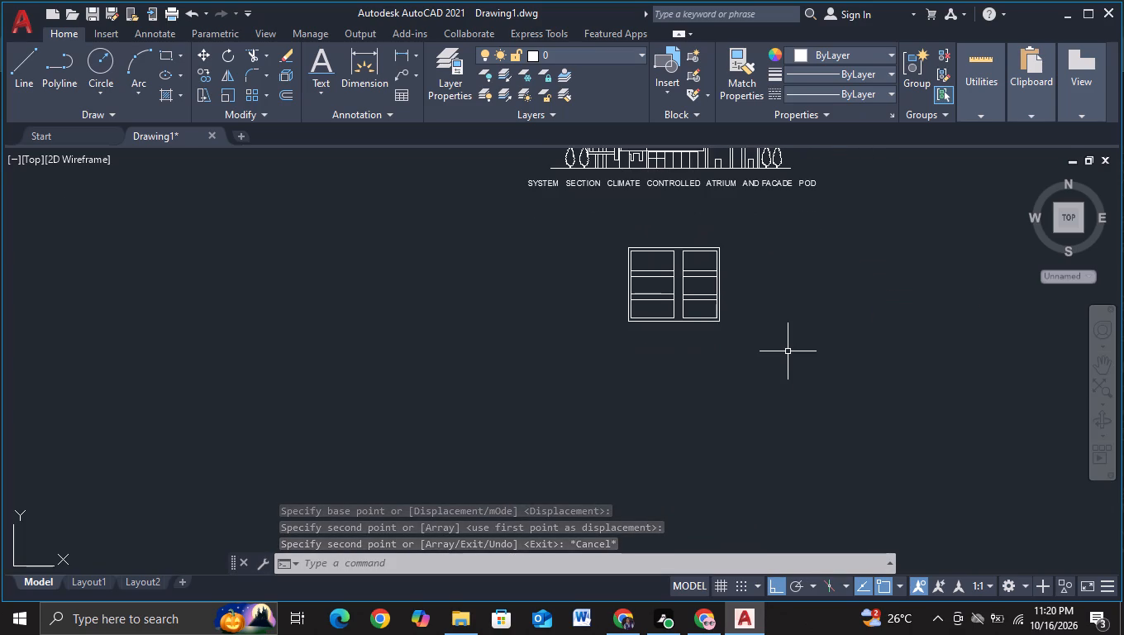
left_click(35, 86)
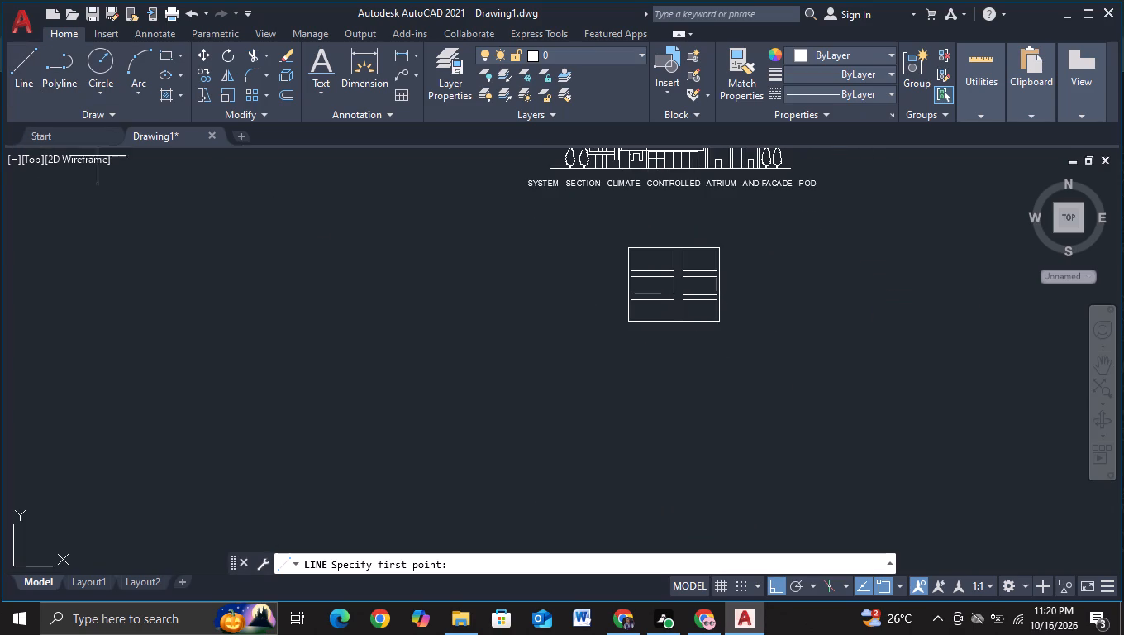
middle_click_drag(637, 382, 602, 406)
scroll(692, 372, "up", 1)
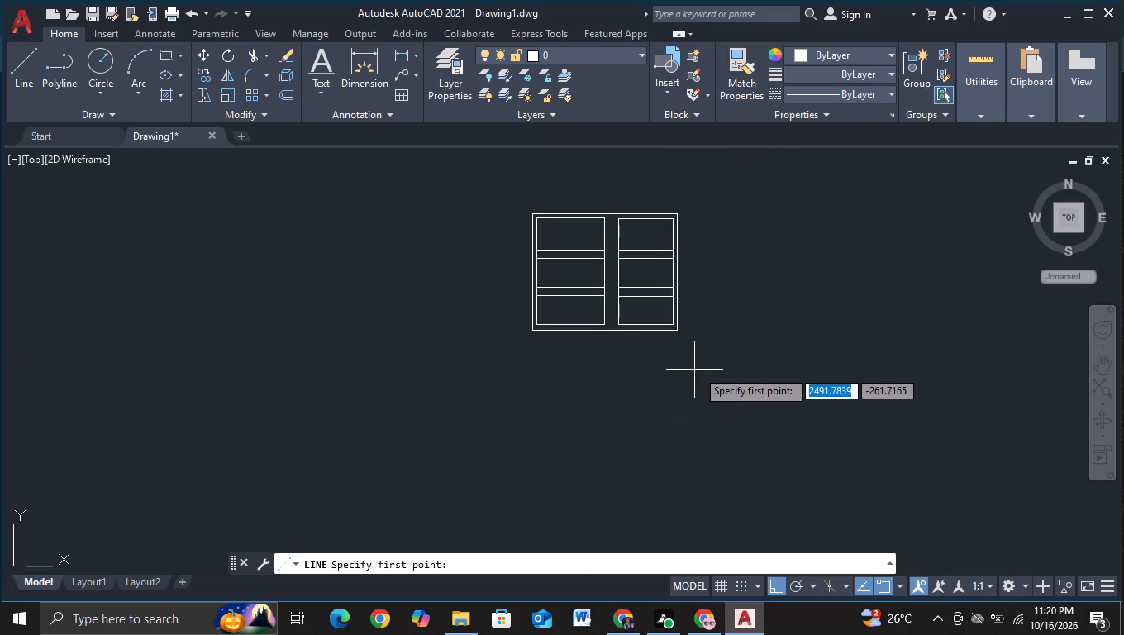
middle_click_drag(712, 358, 674, 423)
scroll(680, 403, "up", 1)
middle_click_drag(697, 323, 694, 411)
scroll(682, 371, "up", 1)
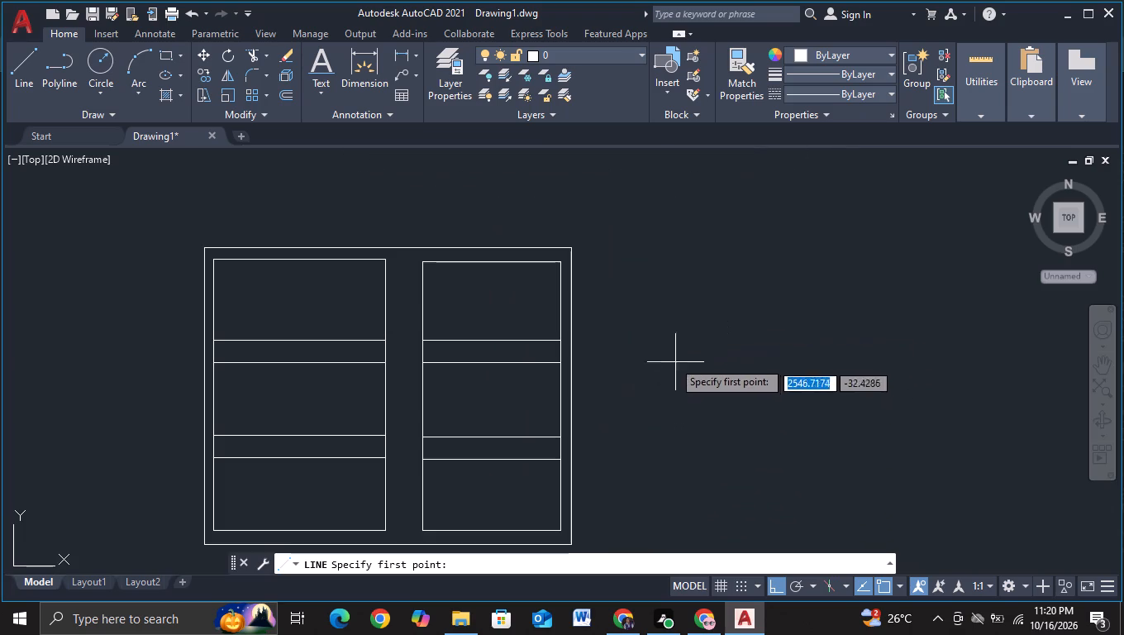
scroll(586, 284, "up", 1)
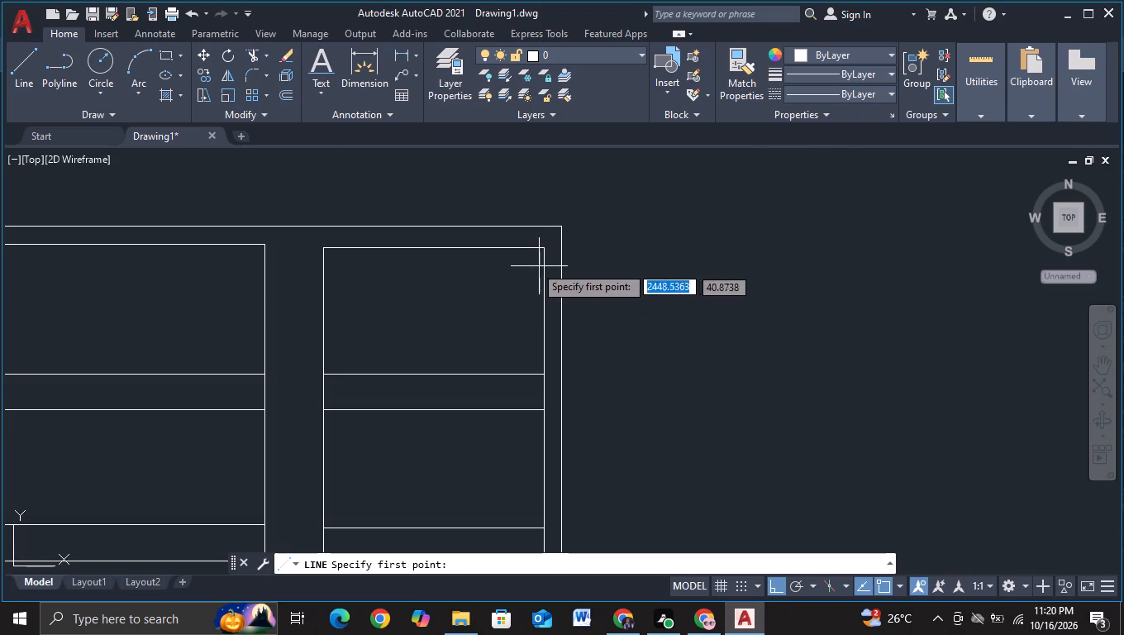
left_click_drag(531, 265, 539, 268)
left_click(611, 269)
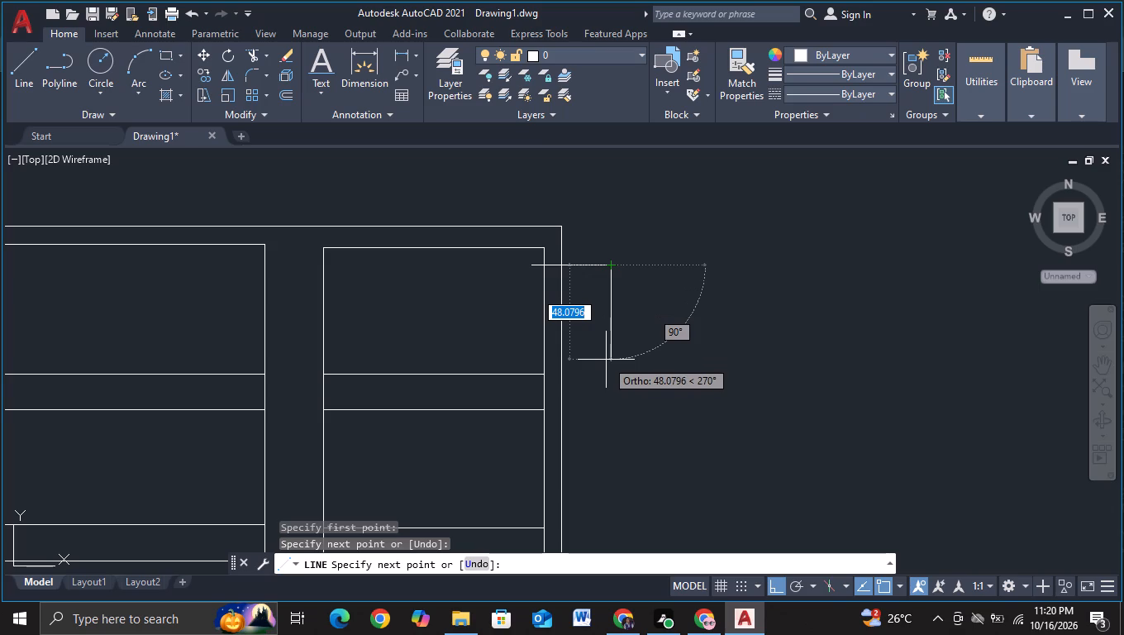
left_click(600, 359)
left_click(512, 365)
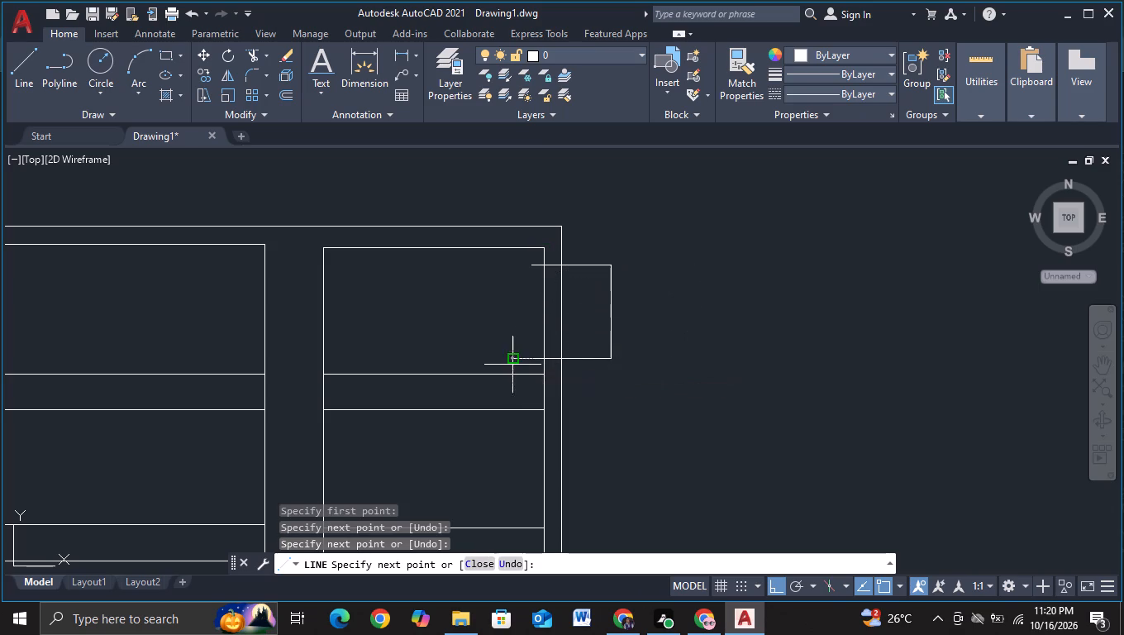
key("Escape")
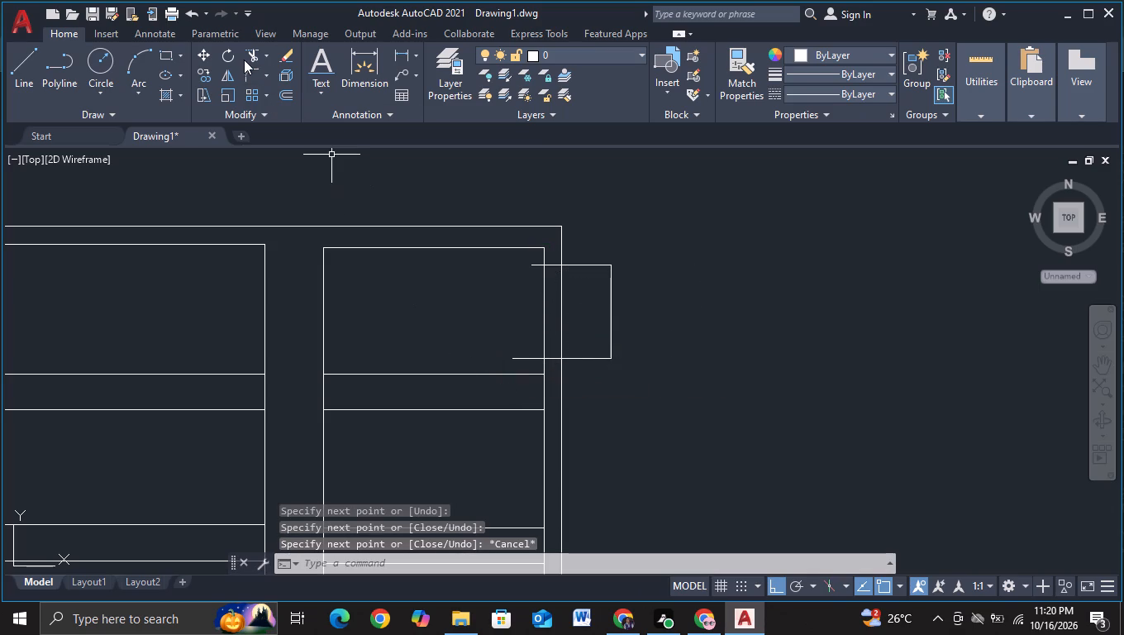
Trim the outline's two horizontal lines back to the outside of the frame's outer right border.
left_click(247, 55)
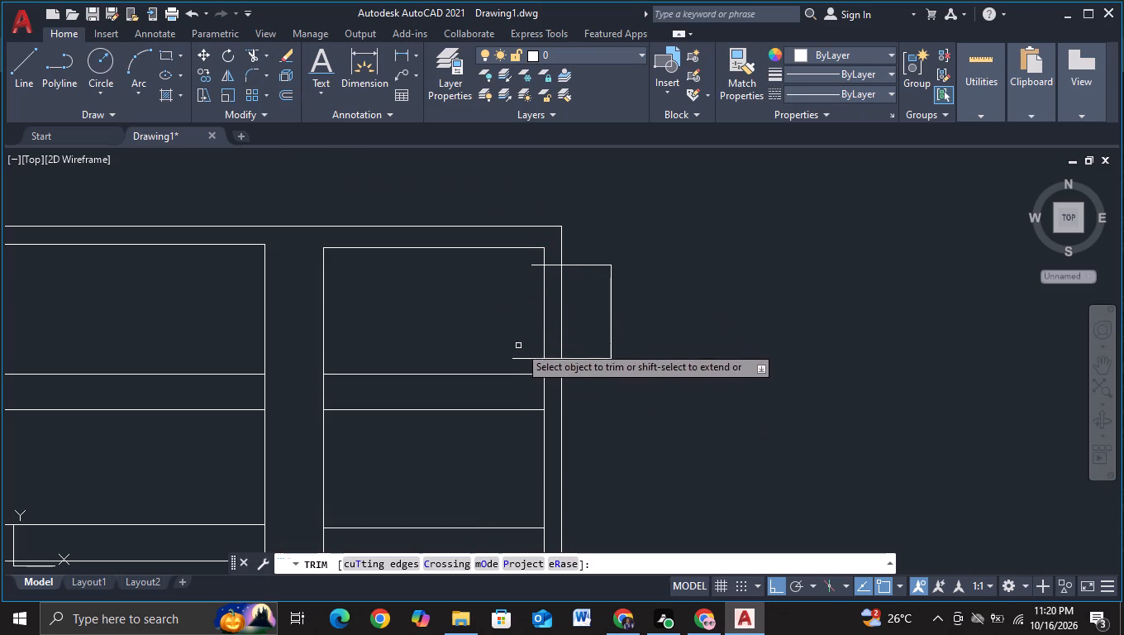
left_click(526, 361)
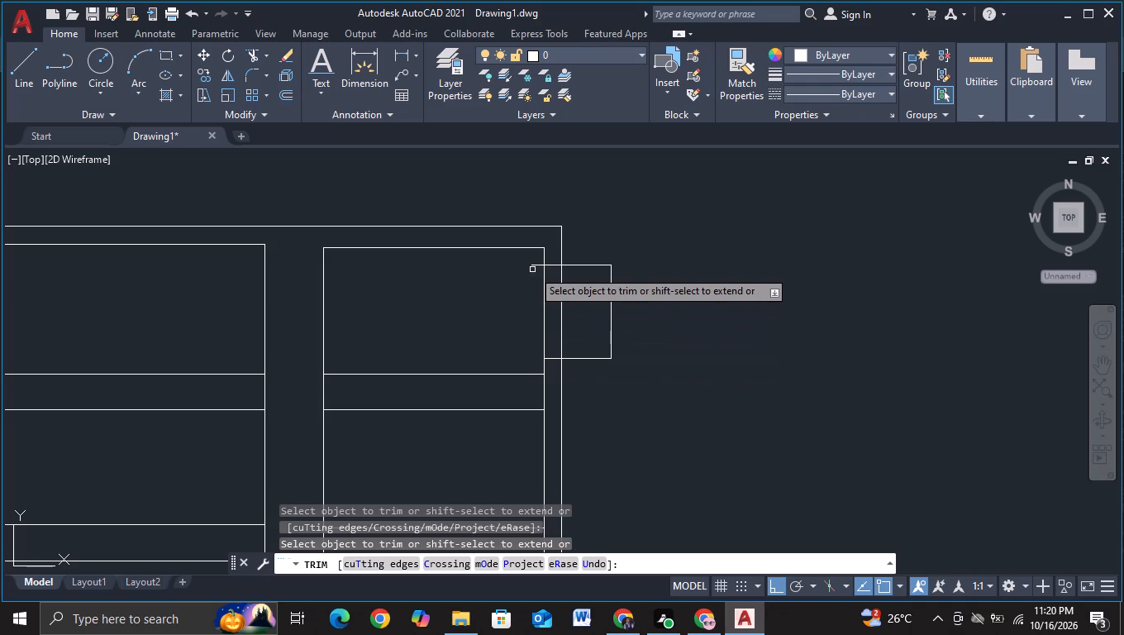
left_click(533, 268)
left_click(553, 265)
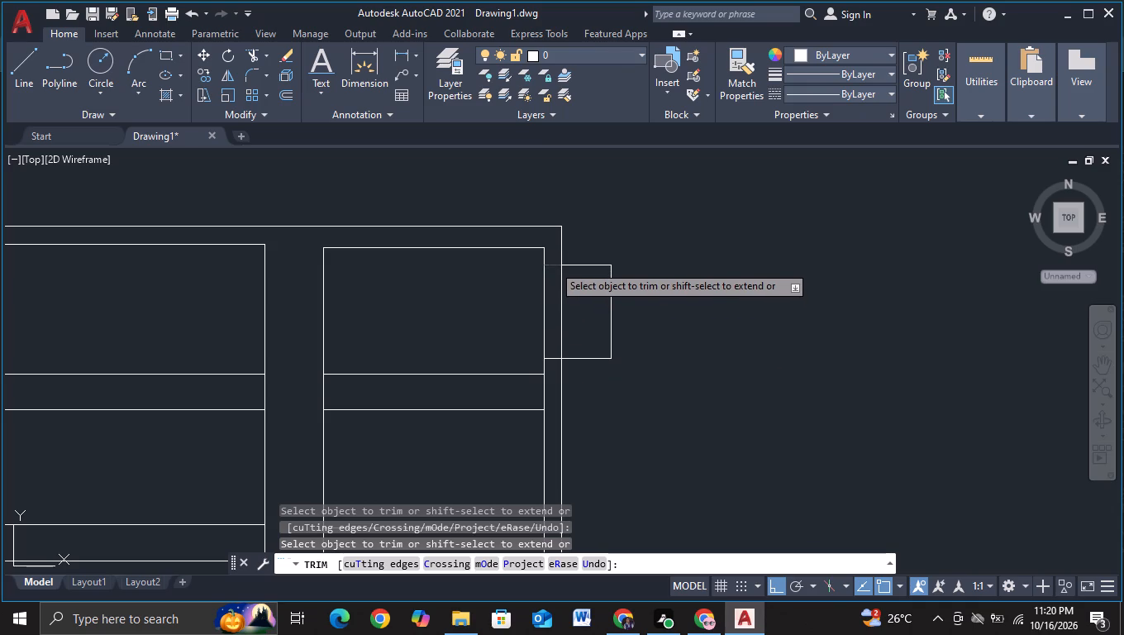
left_click(555, 360)
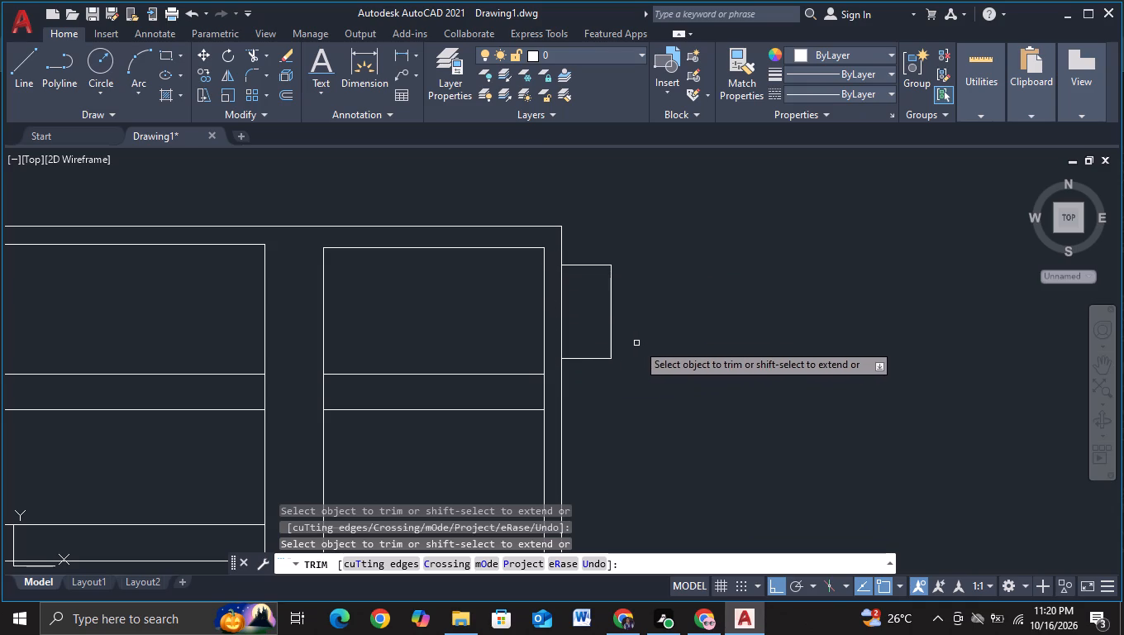
key("Escape")
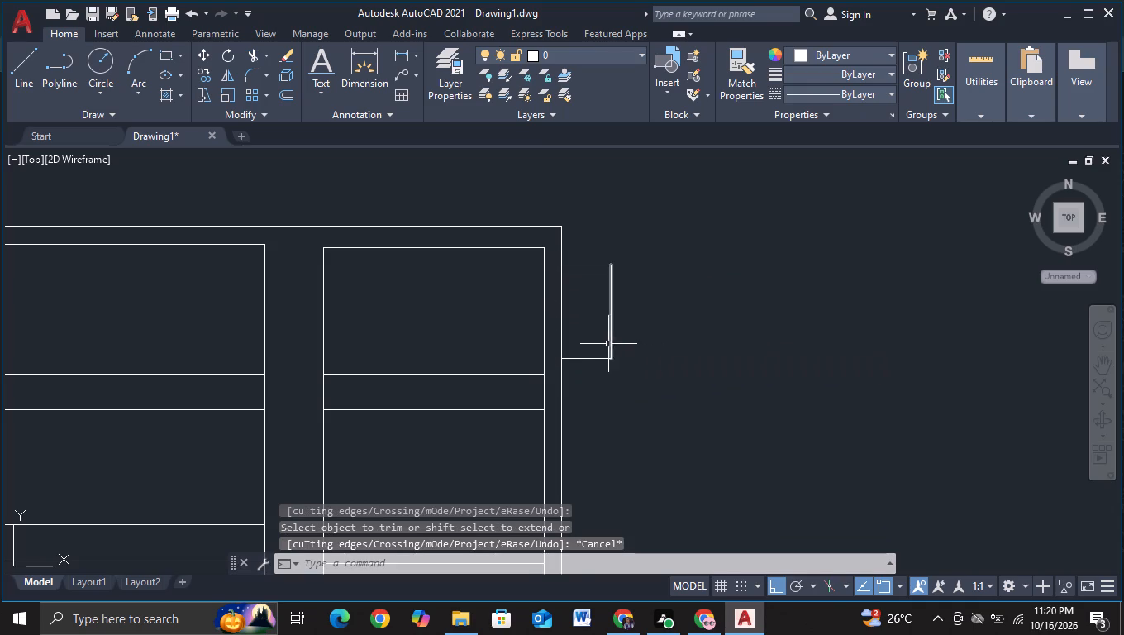
Move the small outline's vertical line about 12 left, closer to the frame.
left_click(608, 344)
left_click(609, 332)
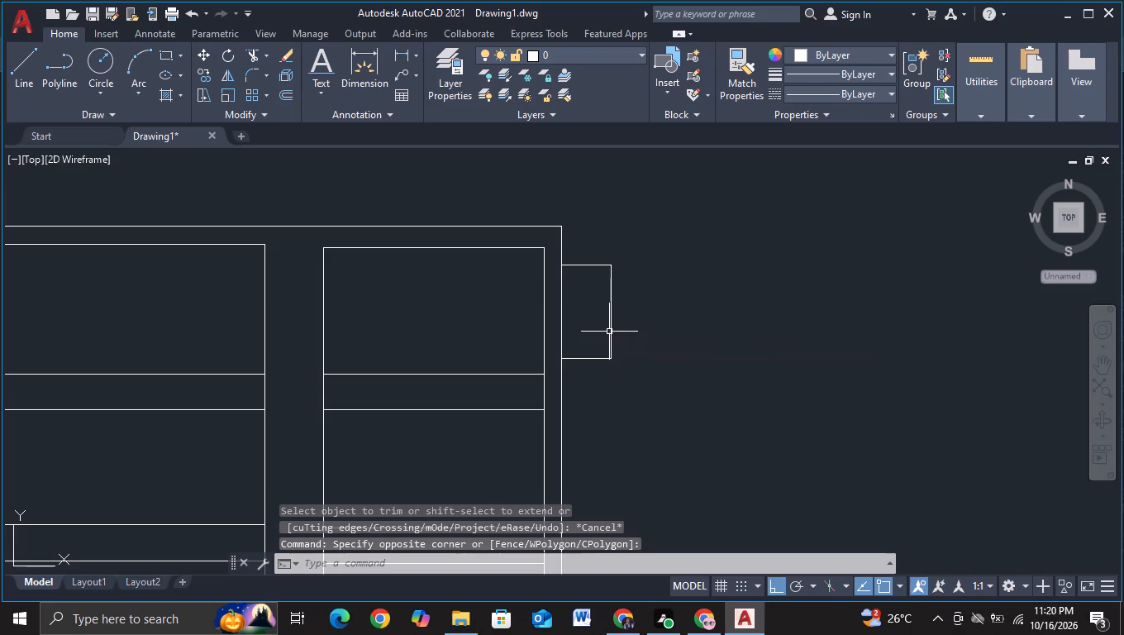
left_click(610, 327)
key("c")
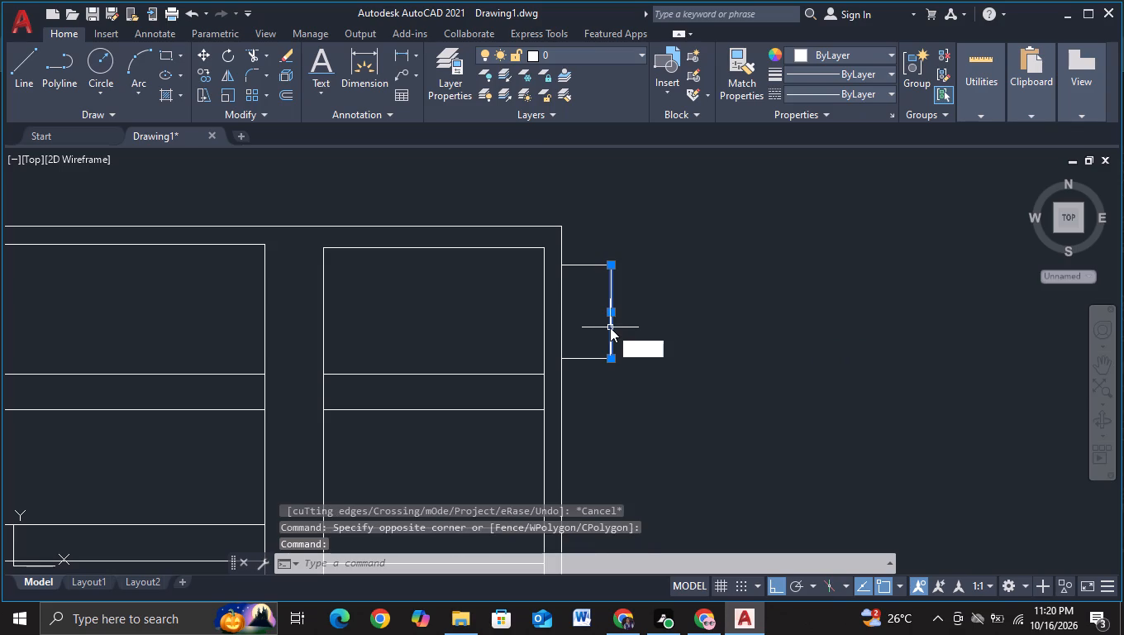
key("BackSpace")
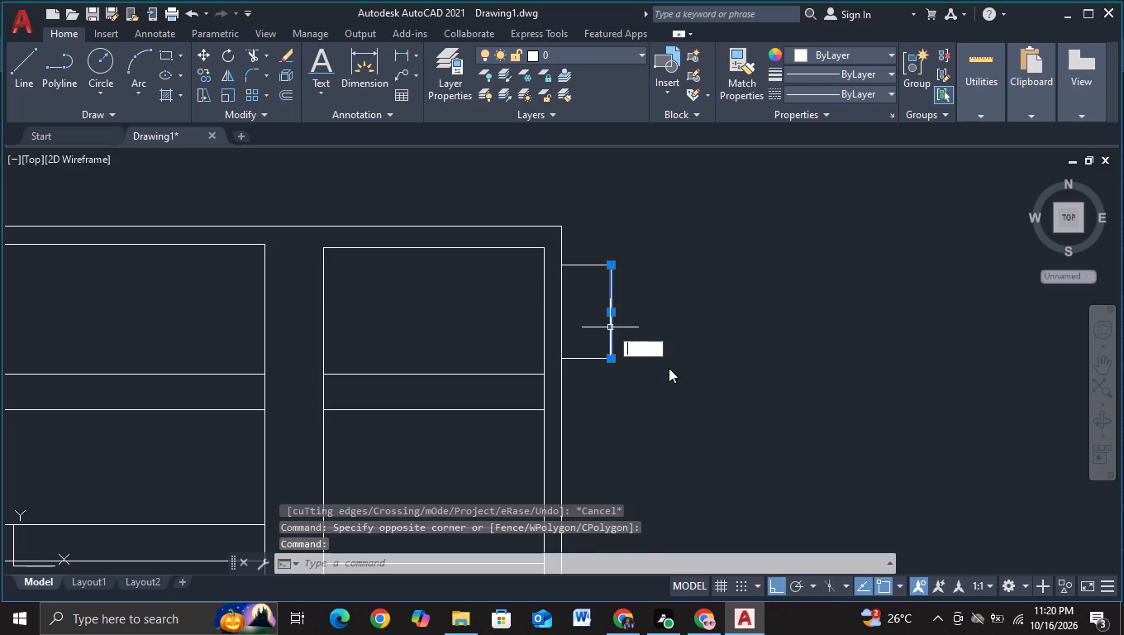
key("m")
left_click(671, 366)
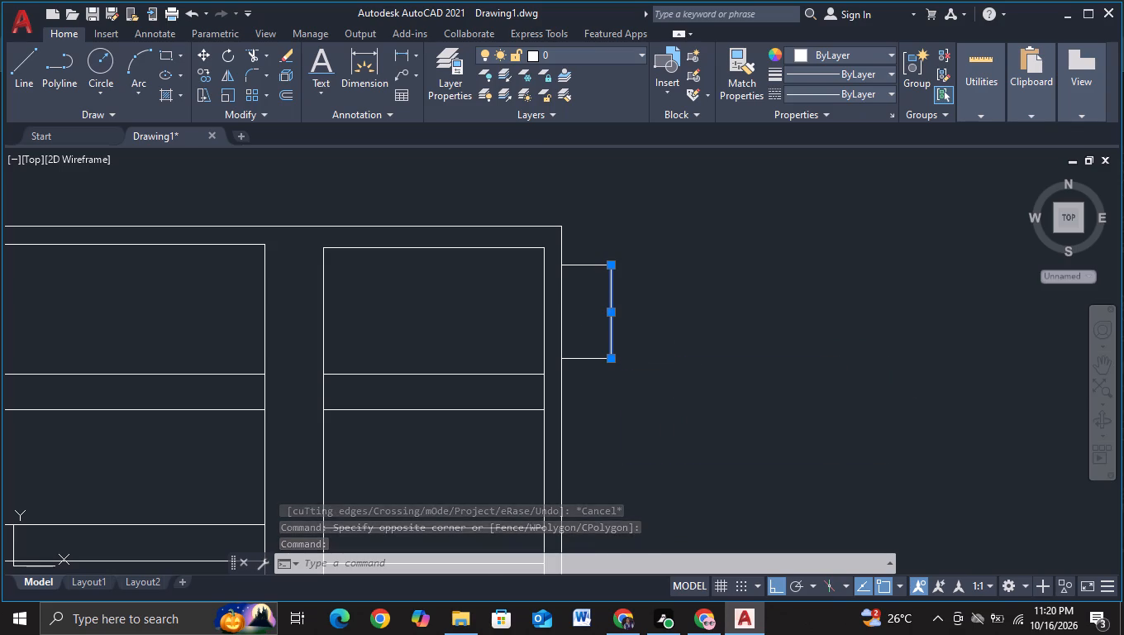
left_click(612, 316)
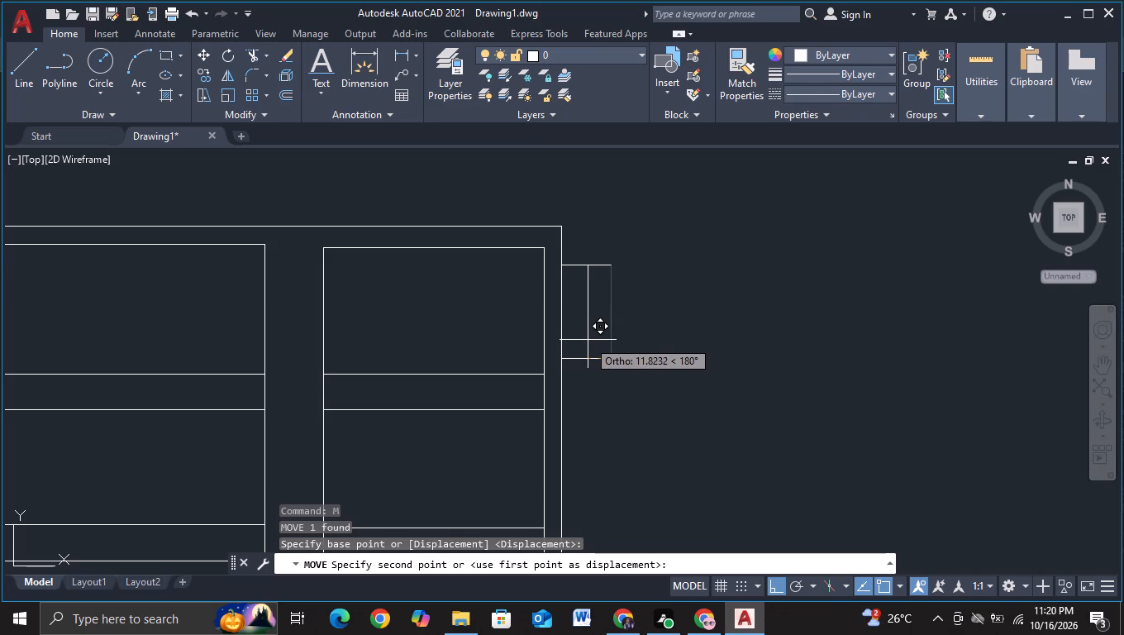
left_click(588, 340)
key("Escape")
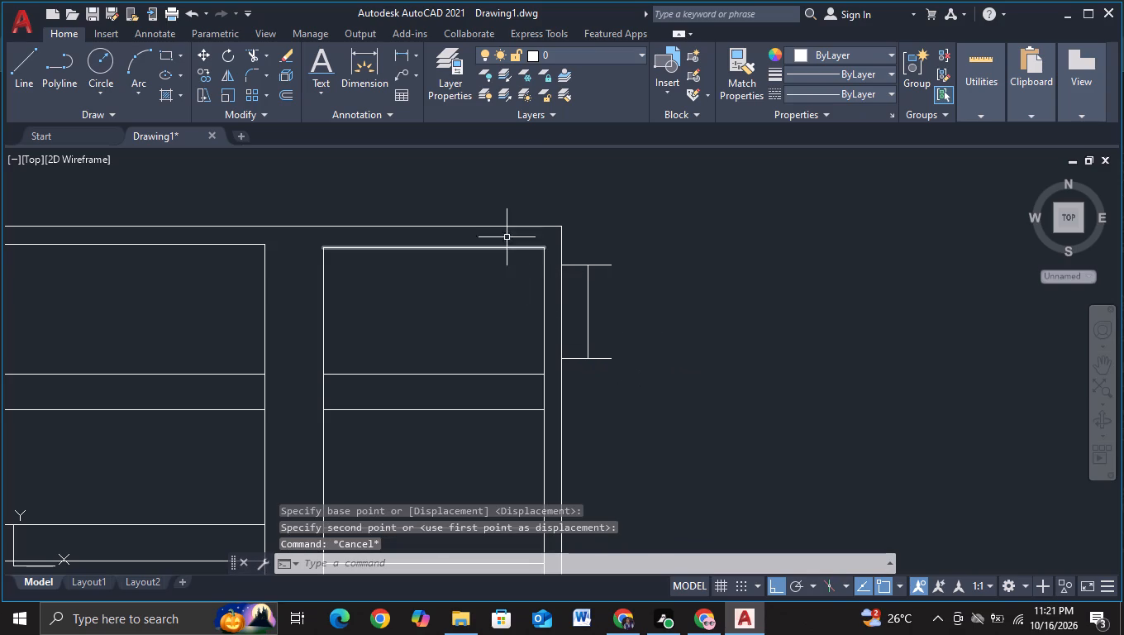
Trim the two horizontal overhangs beyond the moved vertical line to close the small side box.
left_click(253, 57)
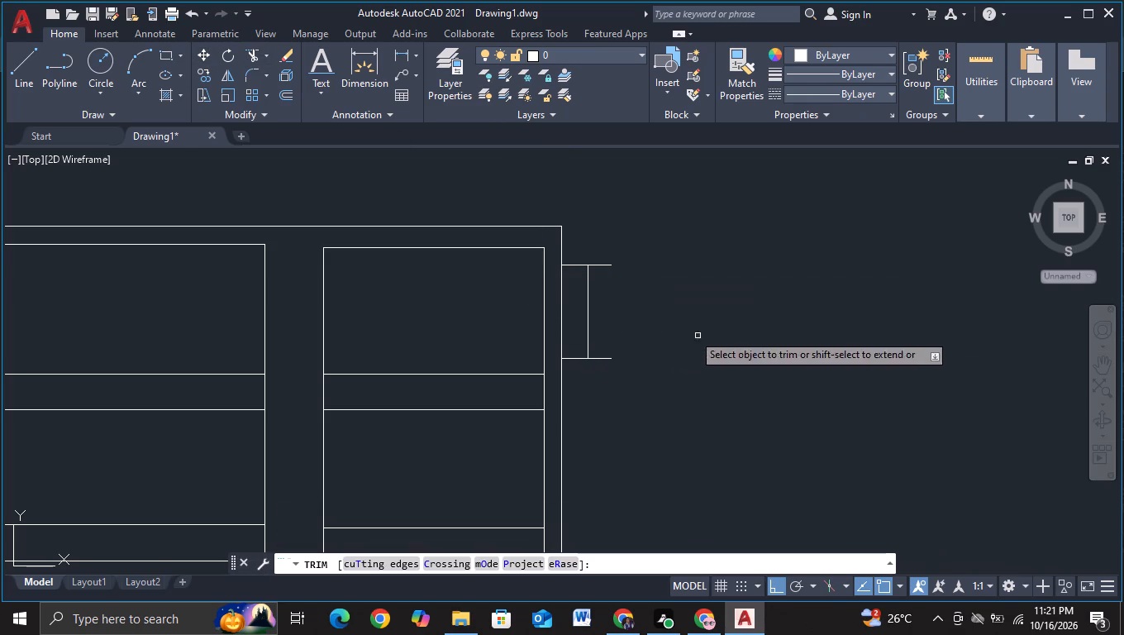
left_click_drag(602, 263, 620, 338)
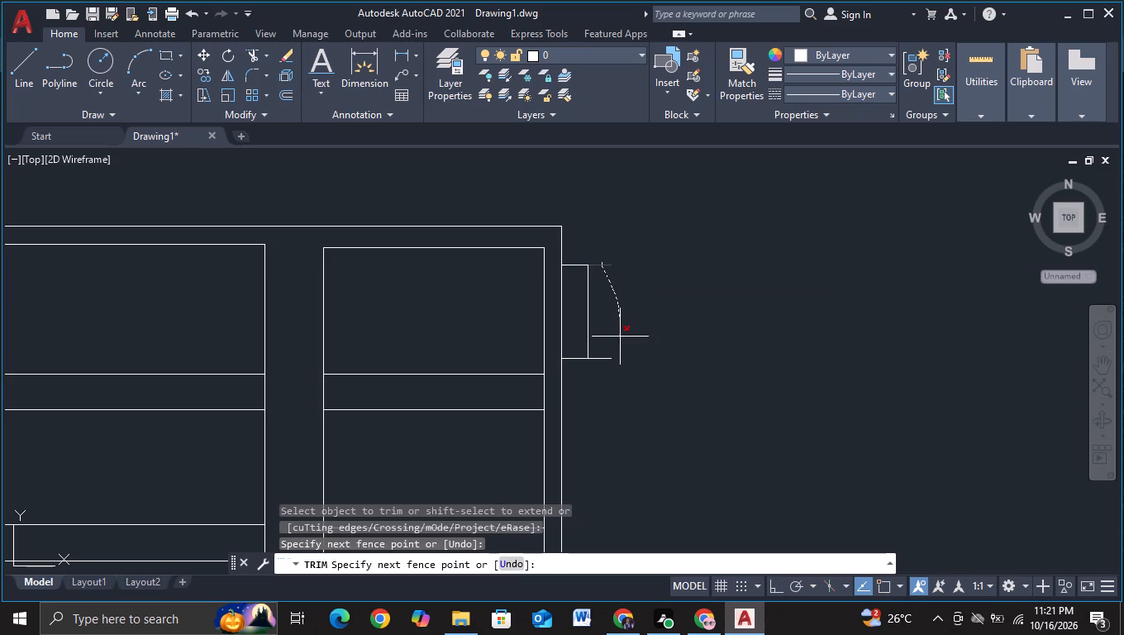
left_click_drag(620, 338, 602, 352)
scroll(602, 349, "down", 1)
middle_click_drag(678, 396, 649, 311)
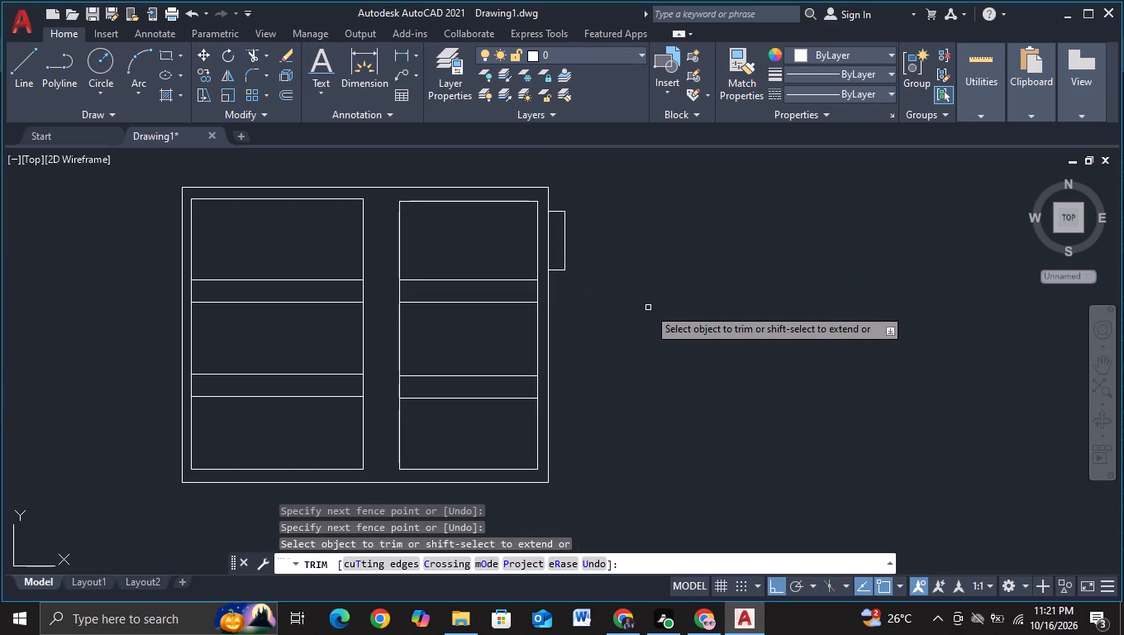
key("Escape")
Copy the small side box straight down along the frame's right border, beside the right panel's middle compartment.
left_click_drag(558, 184, 567, 256)
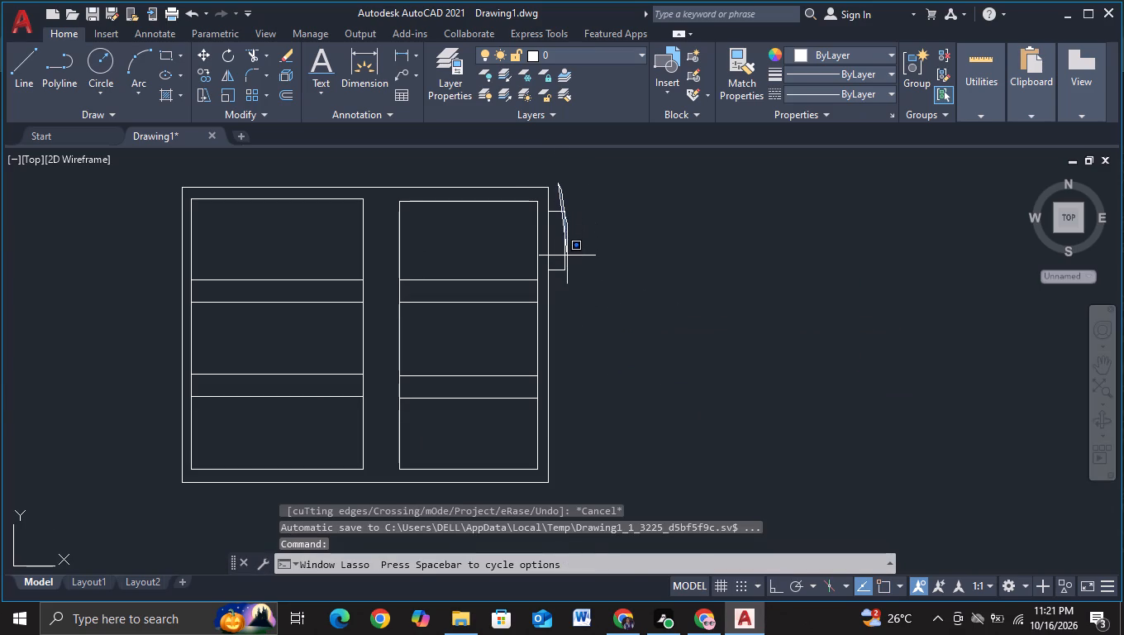
left_click_drag(567, 256, 564, 291)
left_click_drag(564, 291, 566, 235)
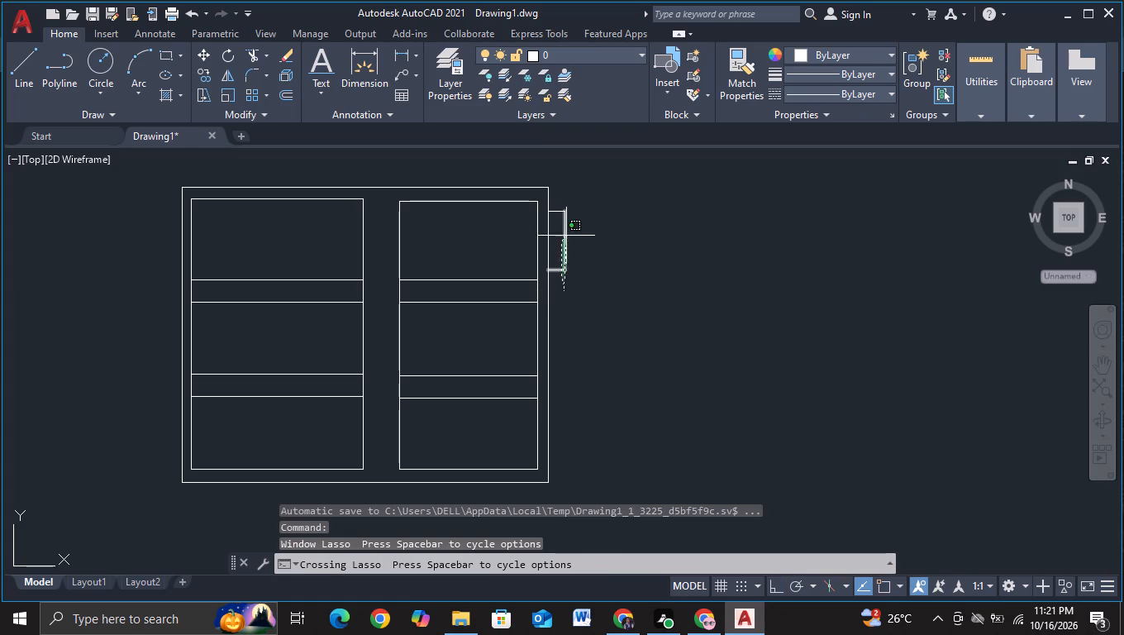
left_click_drag(566, 235, 559, 200)
key("c")
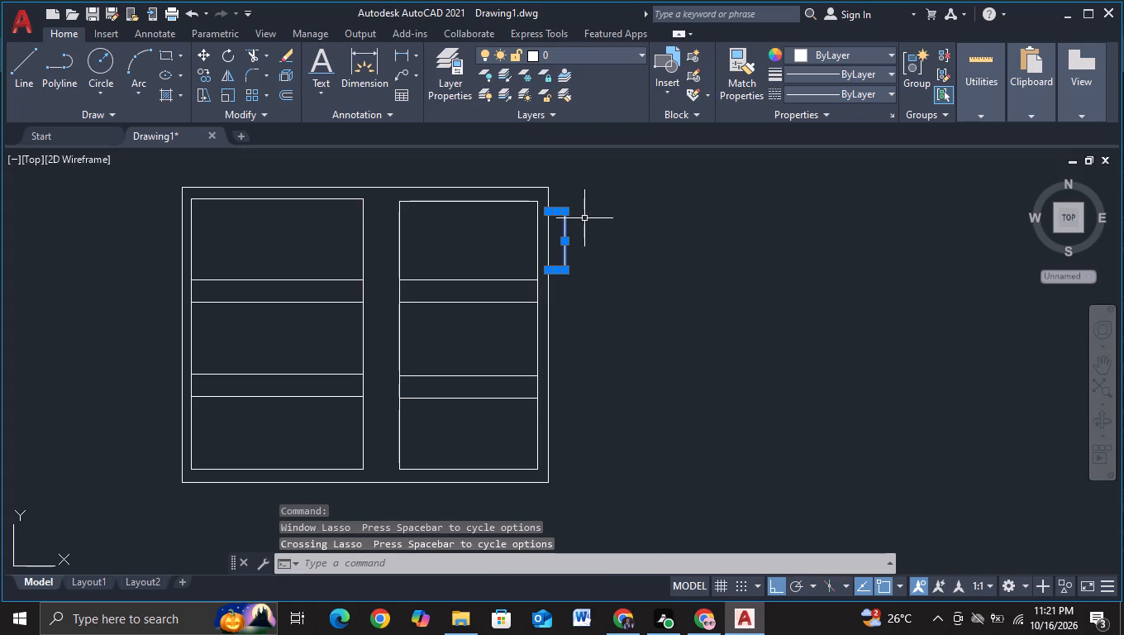
left_click(660, 270)
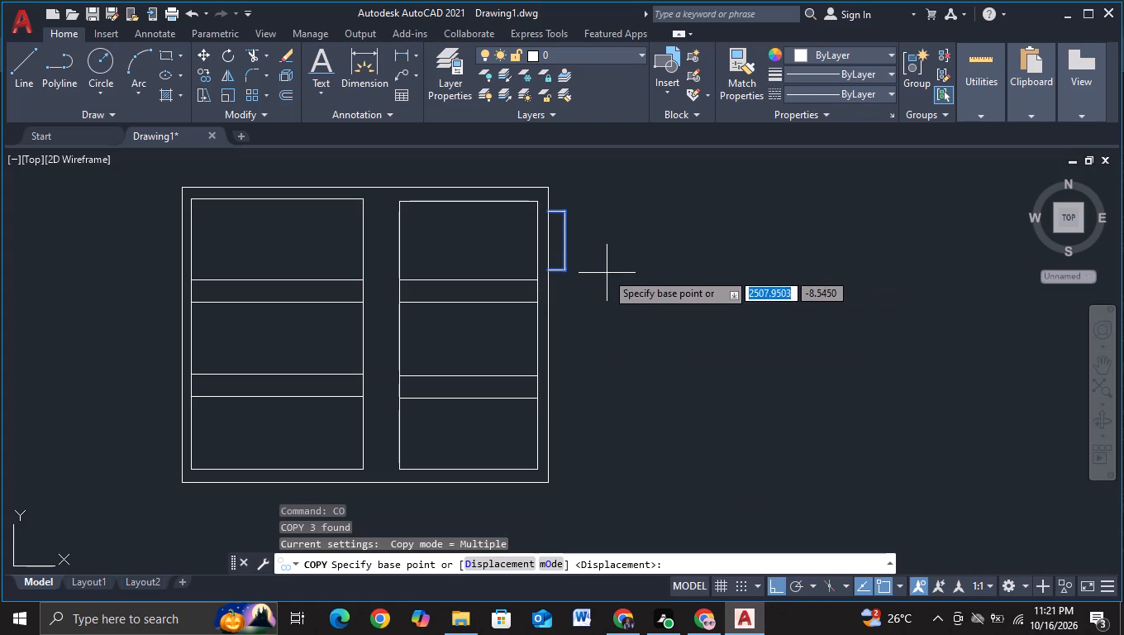
left_click(562, 248)
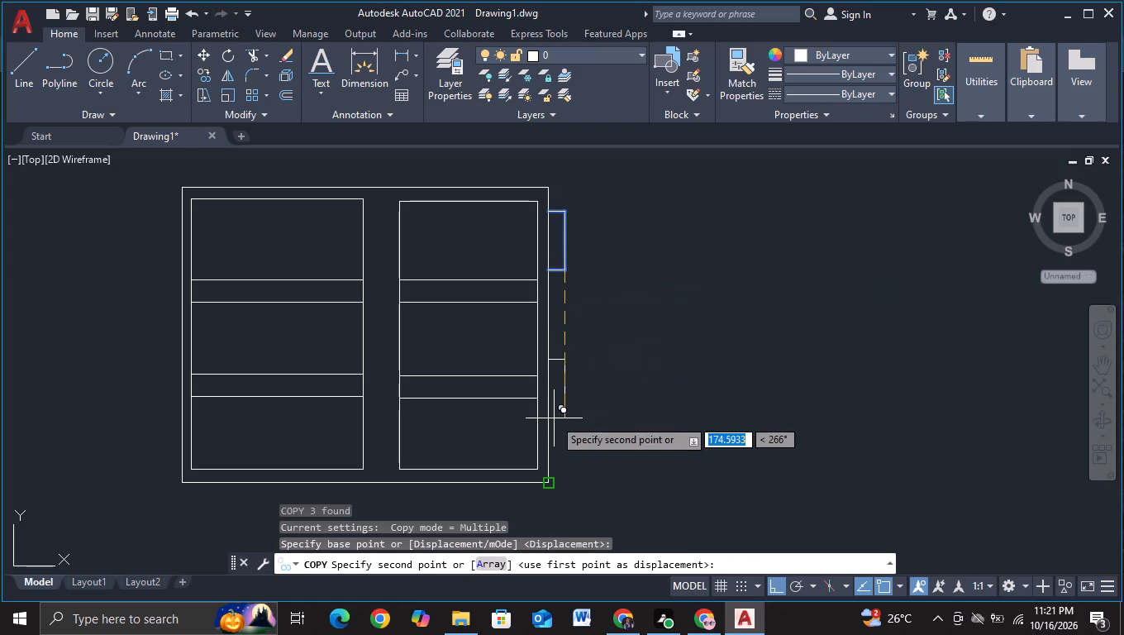
left_click(573, 367)
key("Escape")
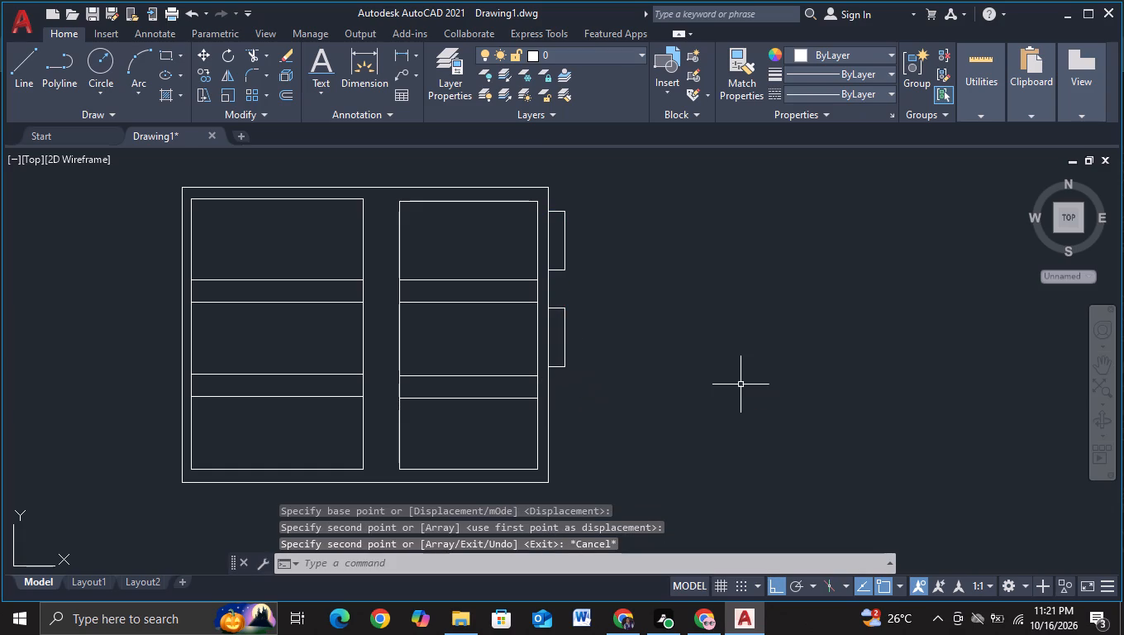
Draw a horizontal line about 260 long from inside the right panel's bottom compartment outward across the frame's right border.
middle_click_drag(747, 371, 764, 327)
scroll(767, 321, "down", 1)
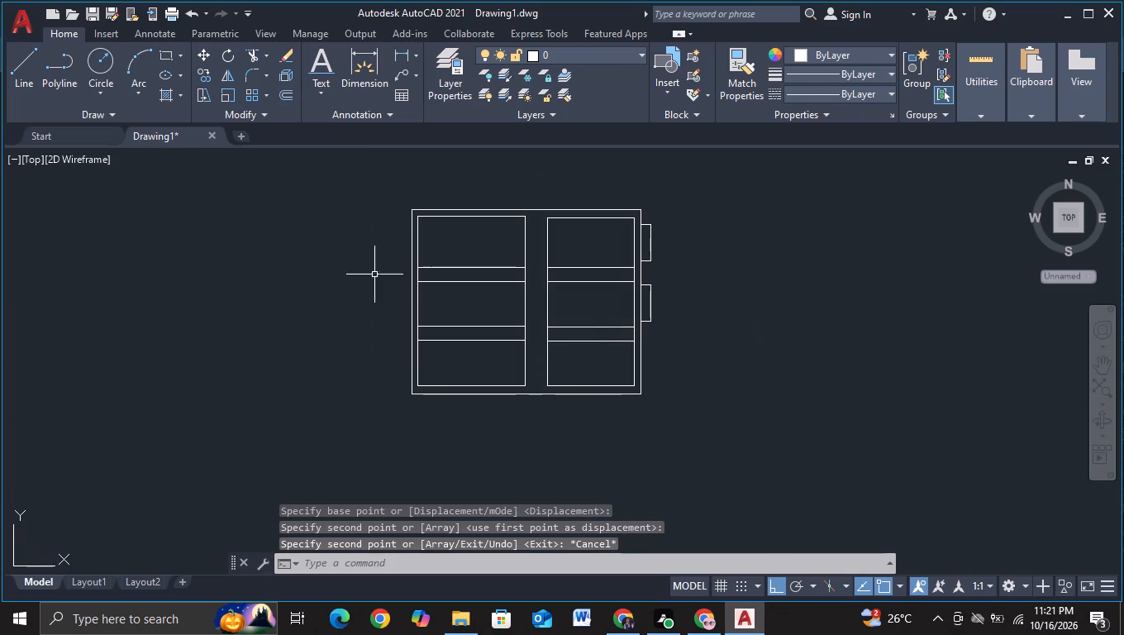
left_click(18, 92)
scroll(711, 380, "up", 1)
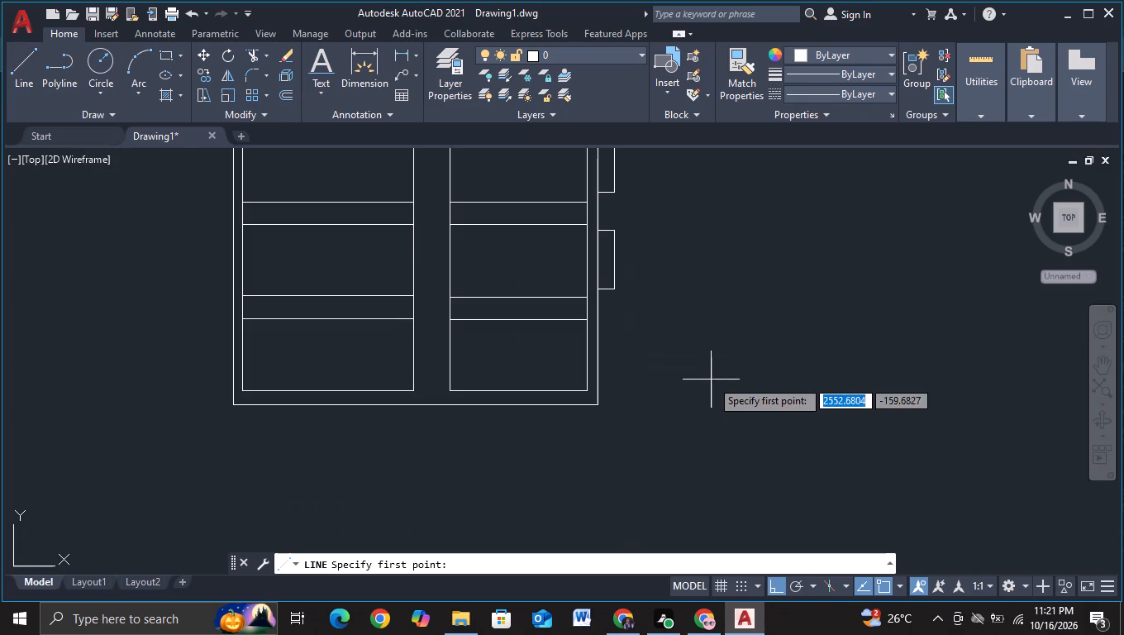
left_click(568, 354)
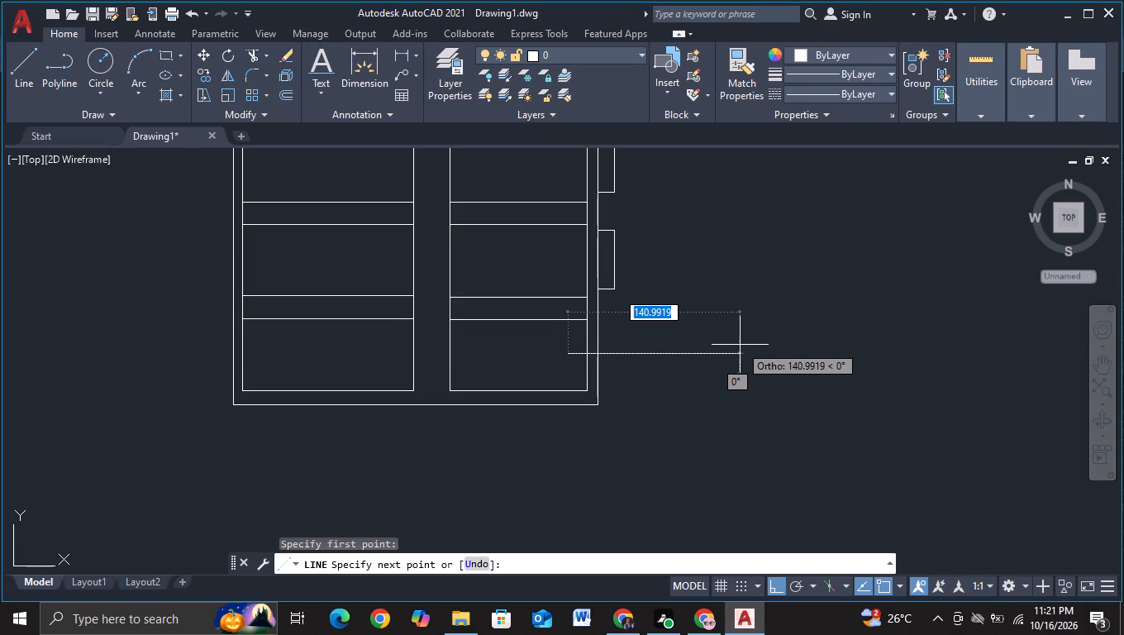
scroll(947, 328, "down", 1)
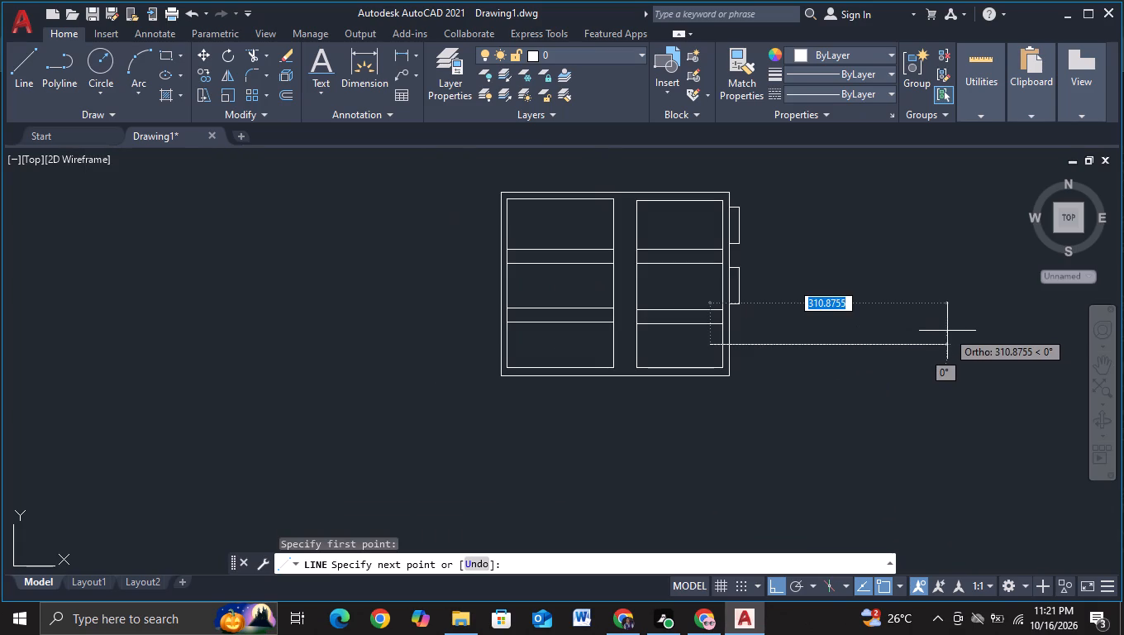
scroll(945, 332, "down", 2)
middle_click_drag(945, 332, 773, 355)
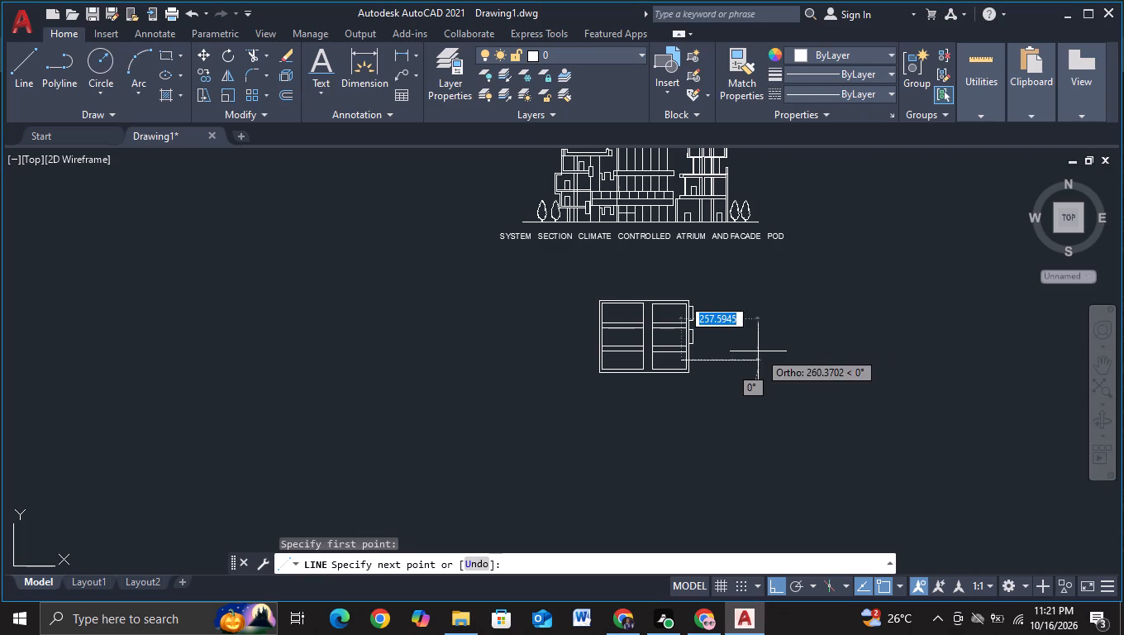
left_click(758, 351)
key("Escape")
Trim the new horizontal line back to the outside of the frame's outer right border.
left_click(245, 58)
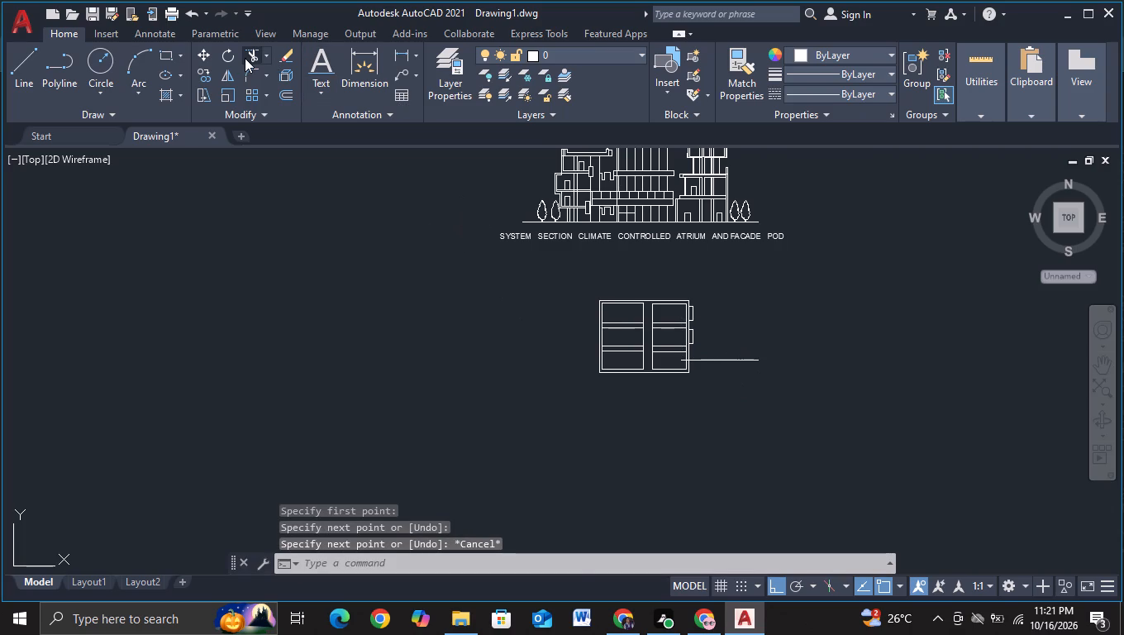
scroll(747, 410, "up", 2)
left_click(580, 287)
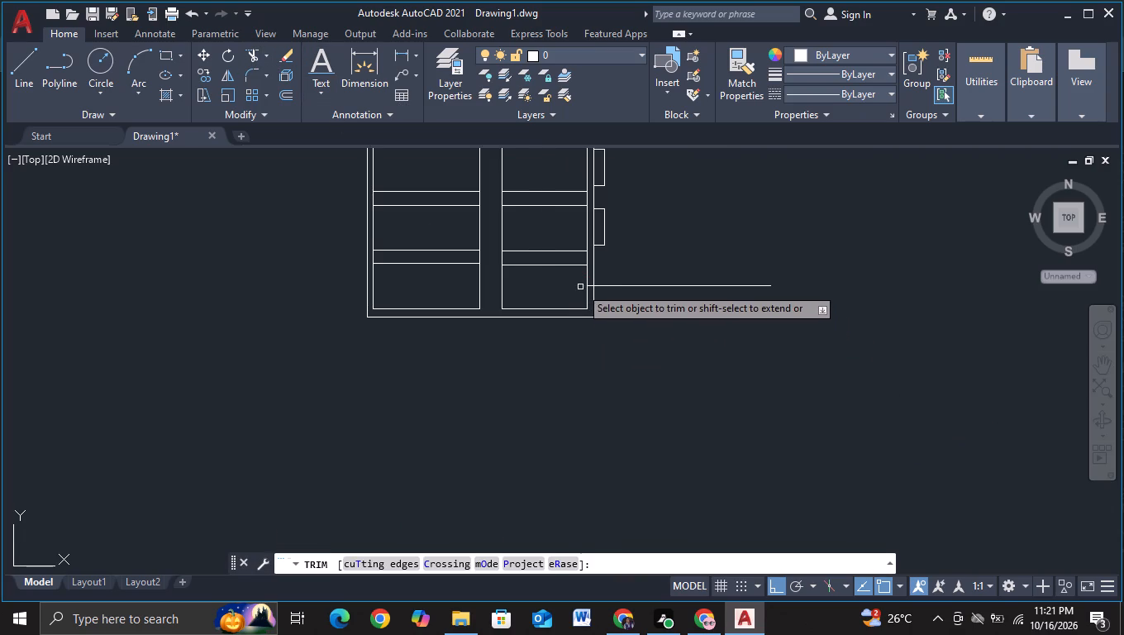
left_click(589, 287)
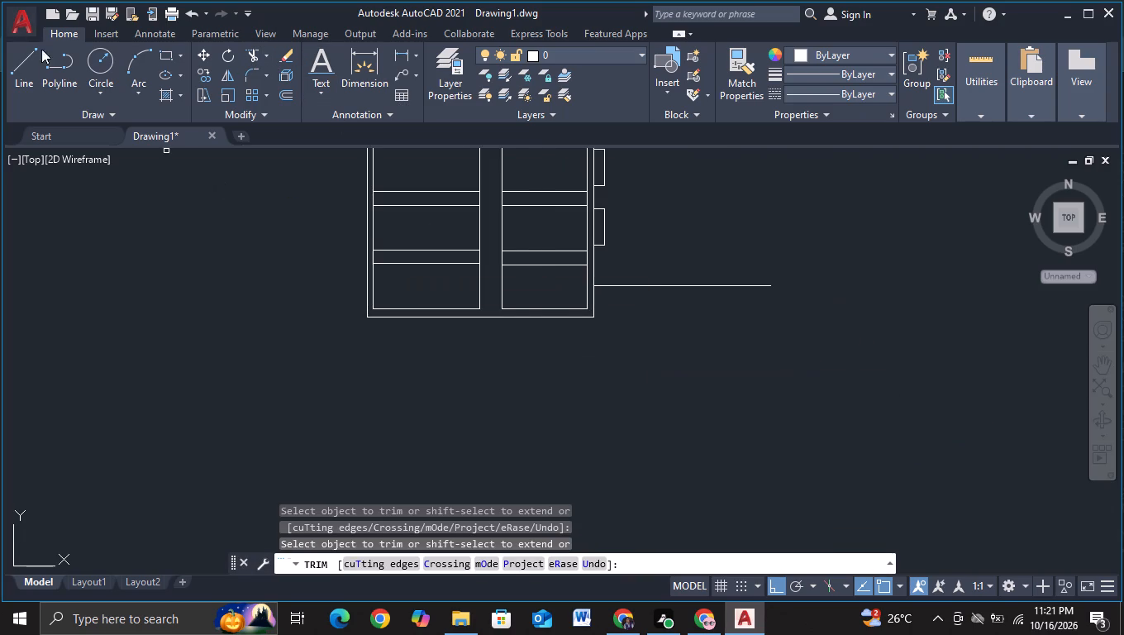
From the line's free end, draw a segment about 150 straight down and a horizontal segment about 150 to the right.
left_click(33, 61)
left_click_drag(774, 292, 774, 311)
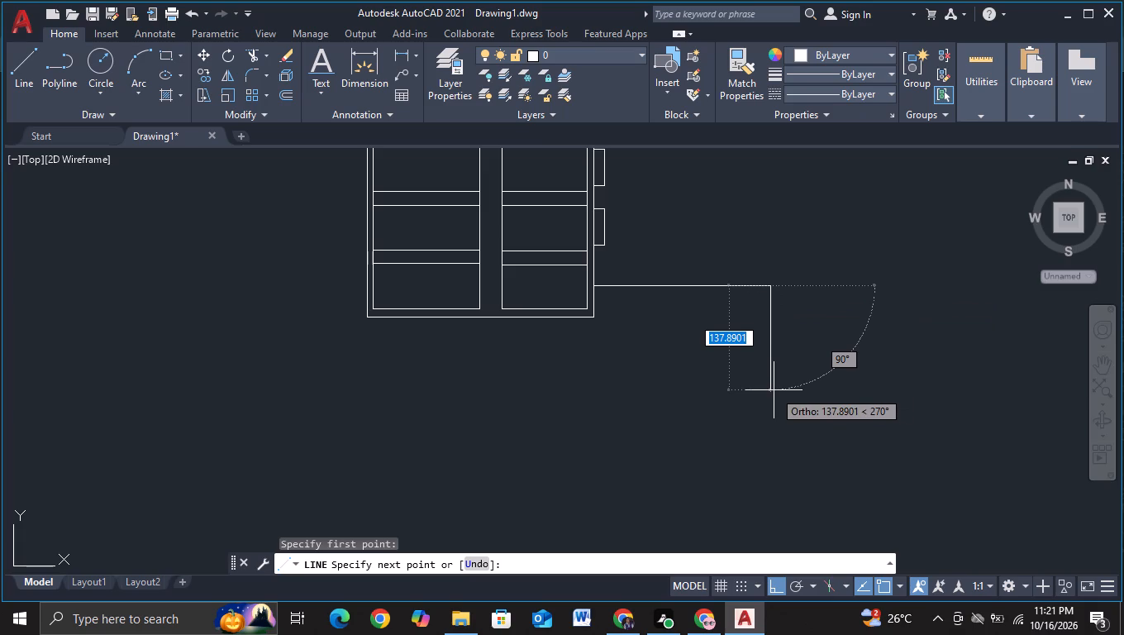
left_click(775, 401)
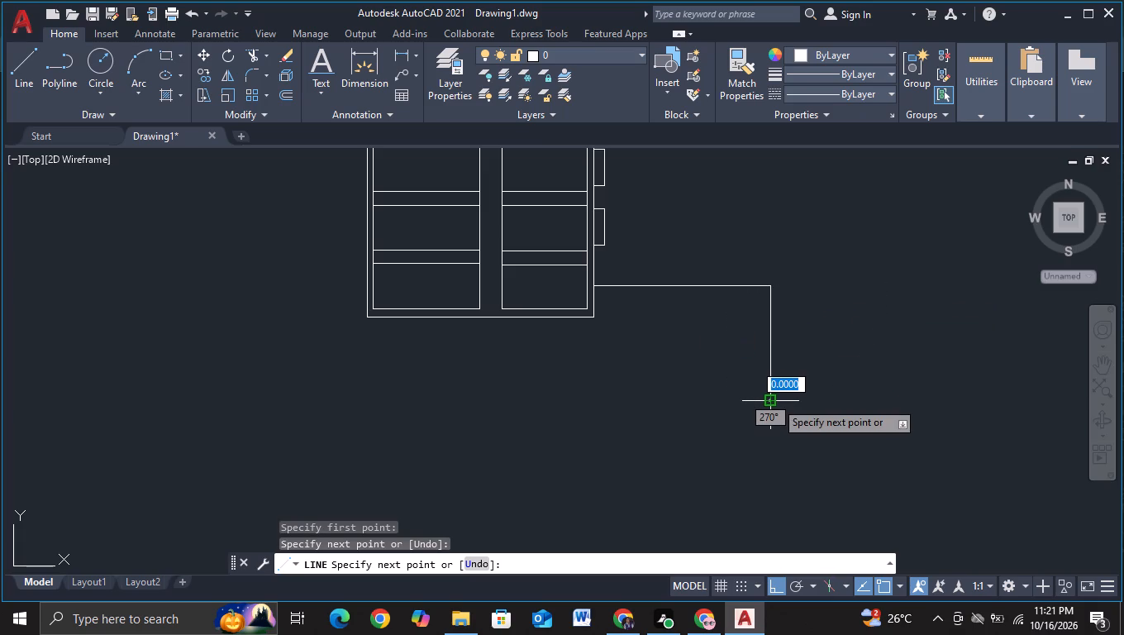
left_click(886, 401)
key("Escape")
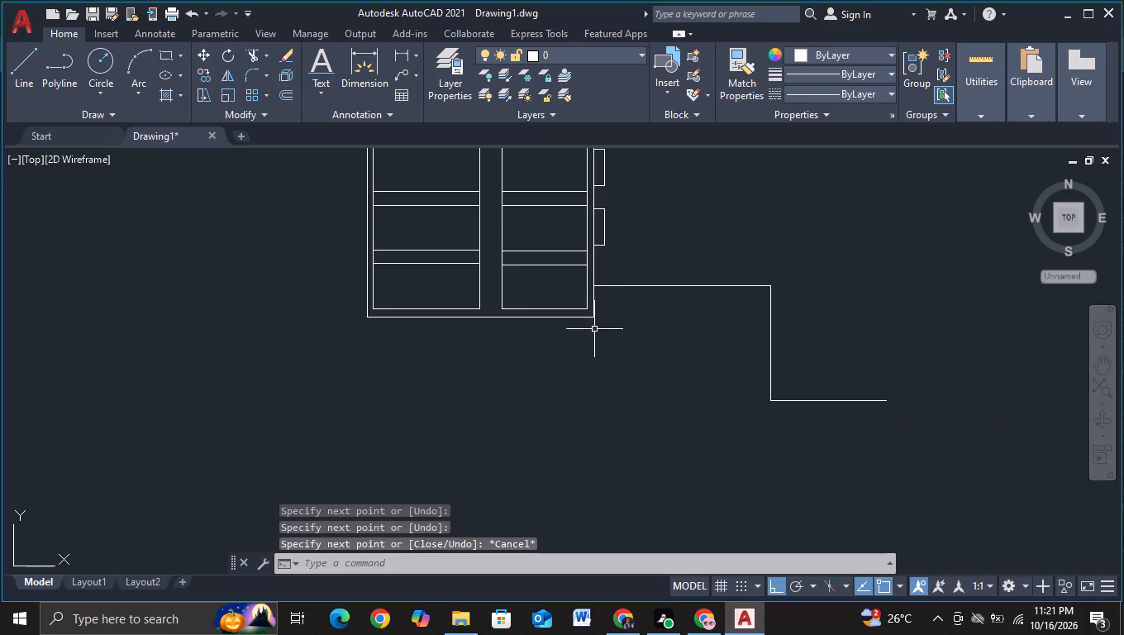
Draw a horizontal line about 118 long across the vertical segment's lower part, with a vertical segment about 55 down across the lower line.
left_click(18, 73)
scroll(825, 340, "up", 2)
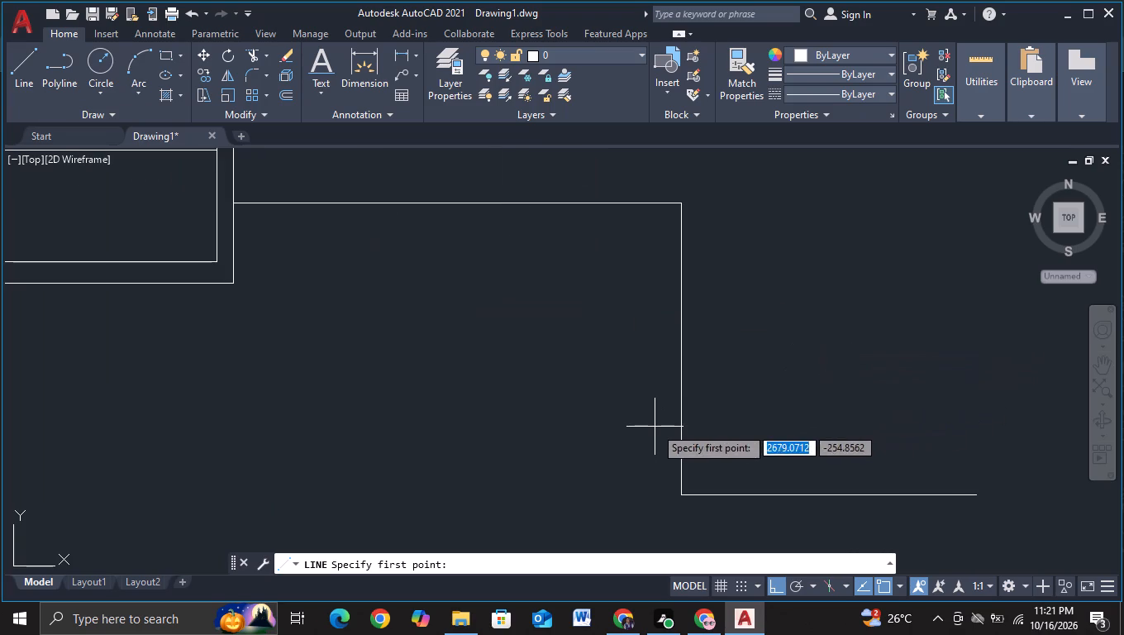
left_click(655, 427)
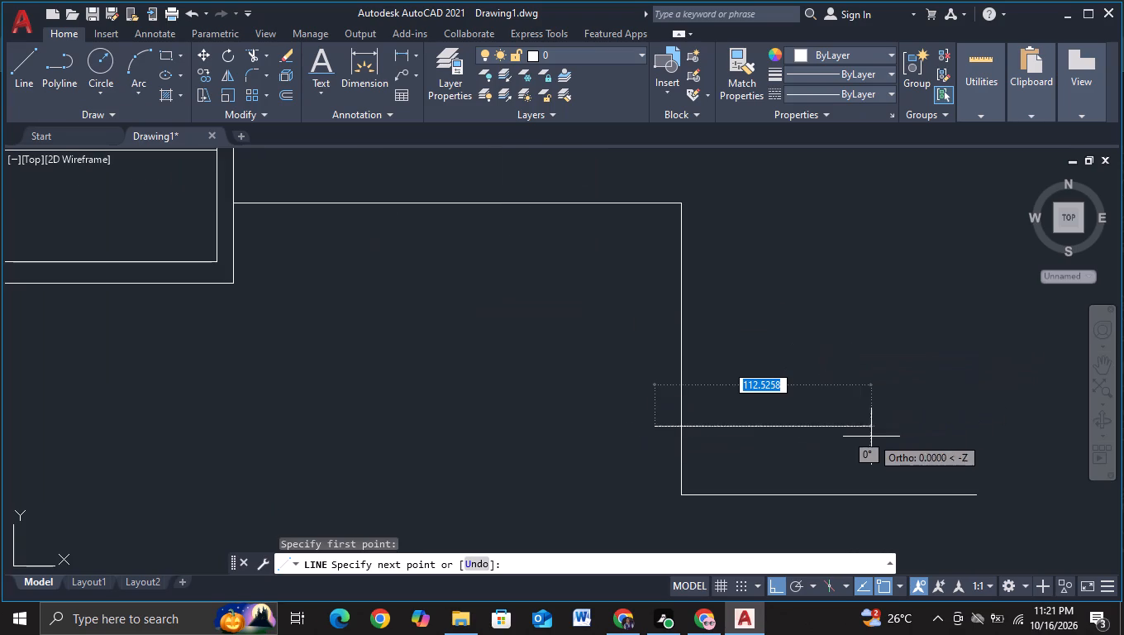
middle_click_drag(871, 437, 794, 373)
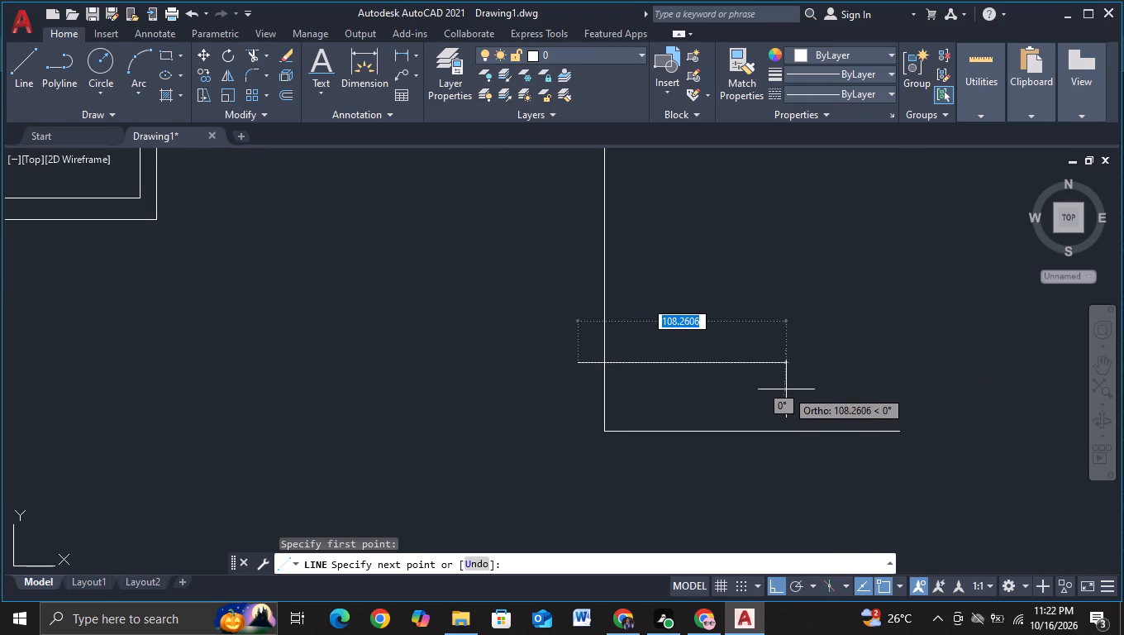
left_click(805, 389)
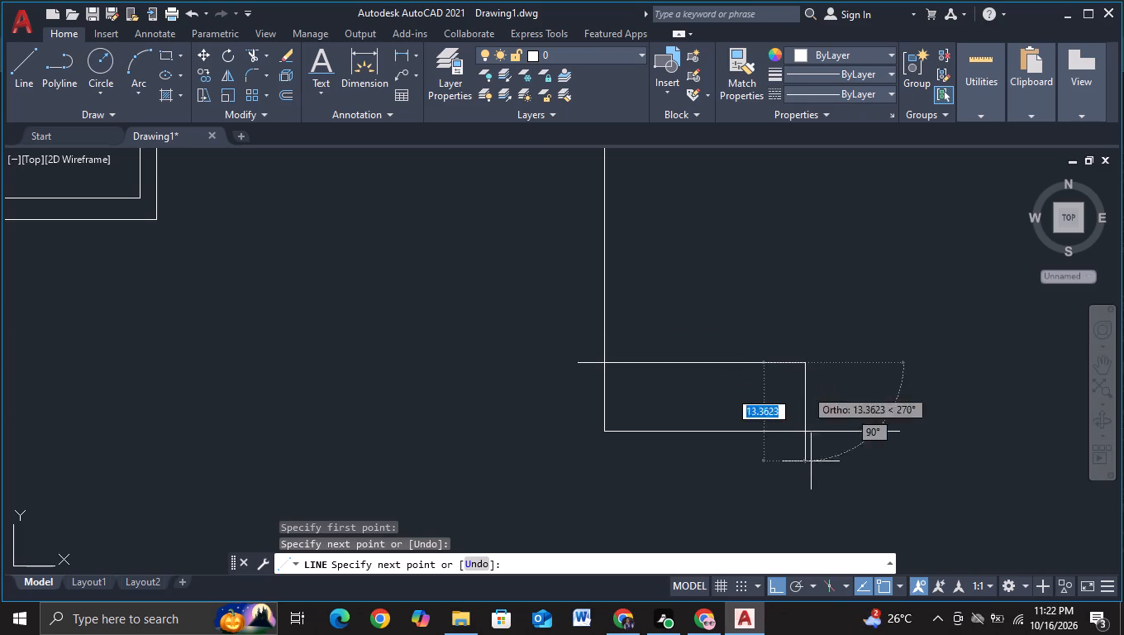
left_click(810, 469)
key("Escape")
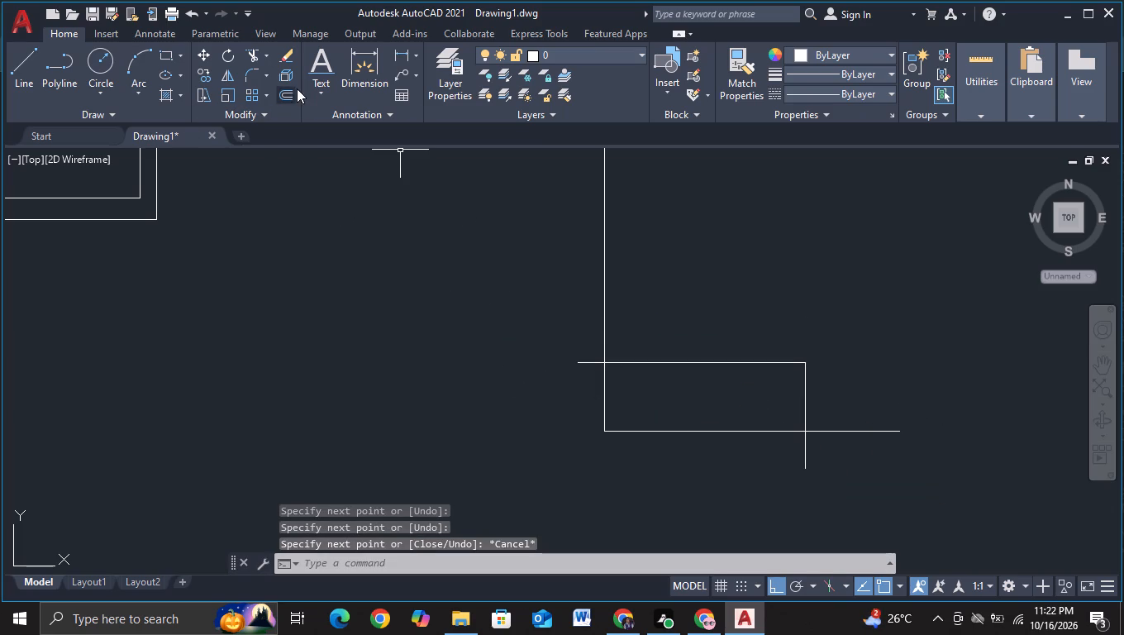
Trim the two overhangs beyond the stepped line to close the small rectangle in its lower corner.
left_click(253, 56)
left_click(579, 363)
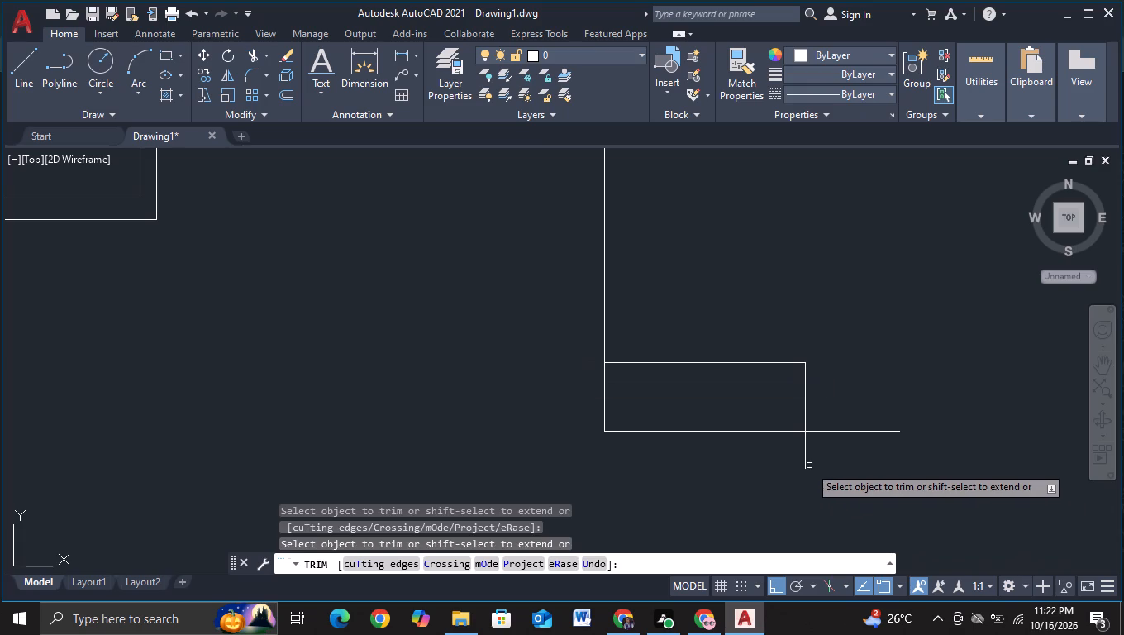
left_click(805, 461)
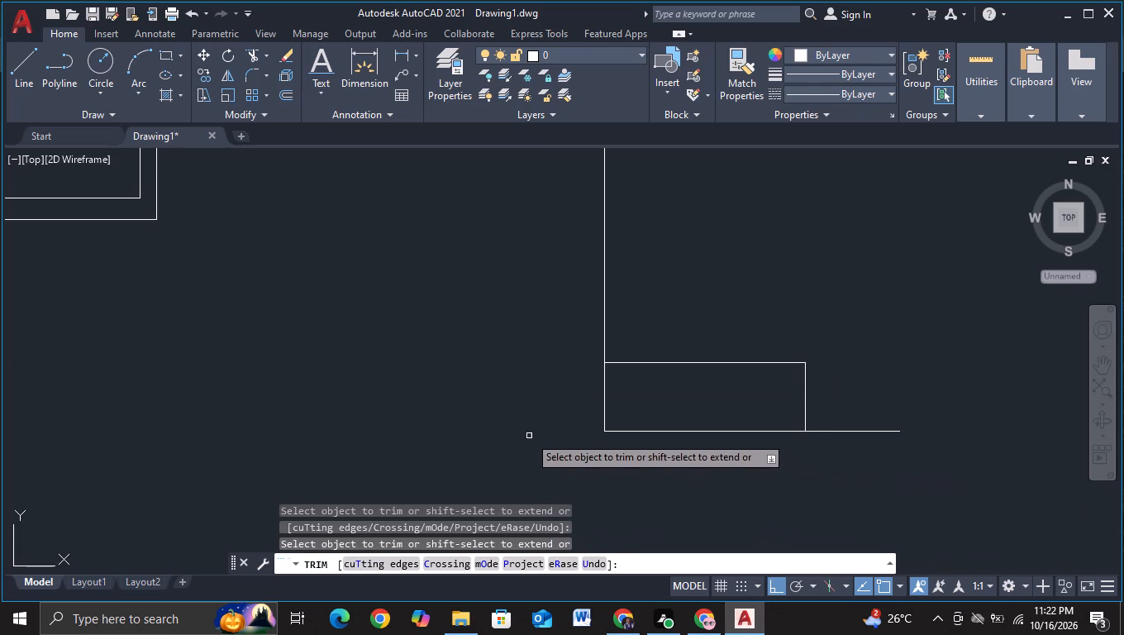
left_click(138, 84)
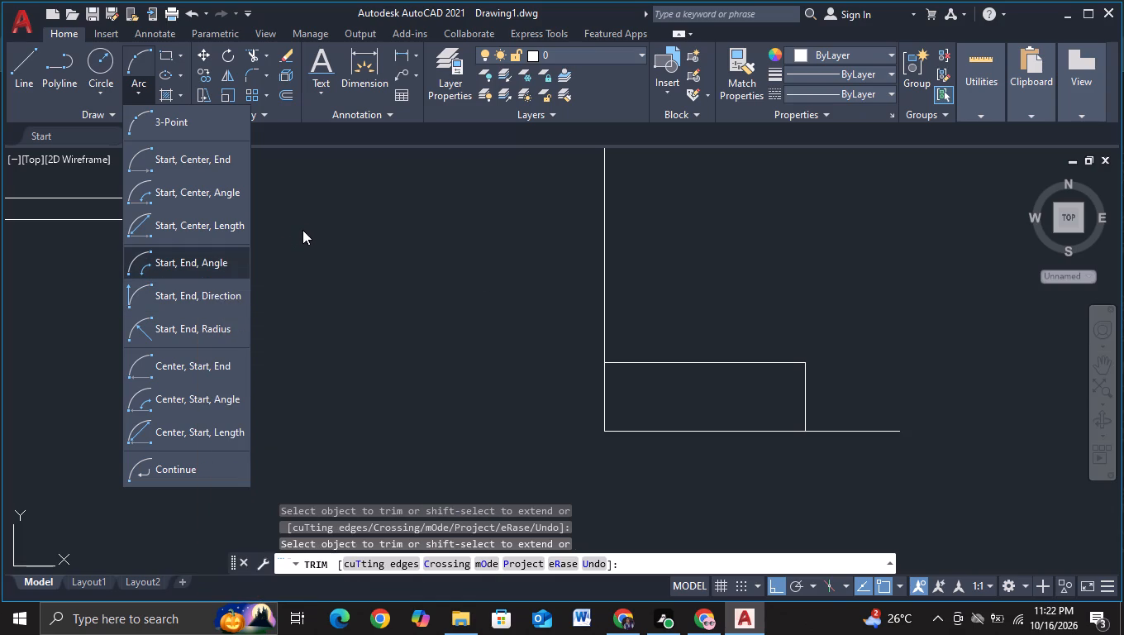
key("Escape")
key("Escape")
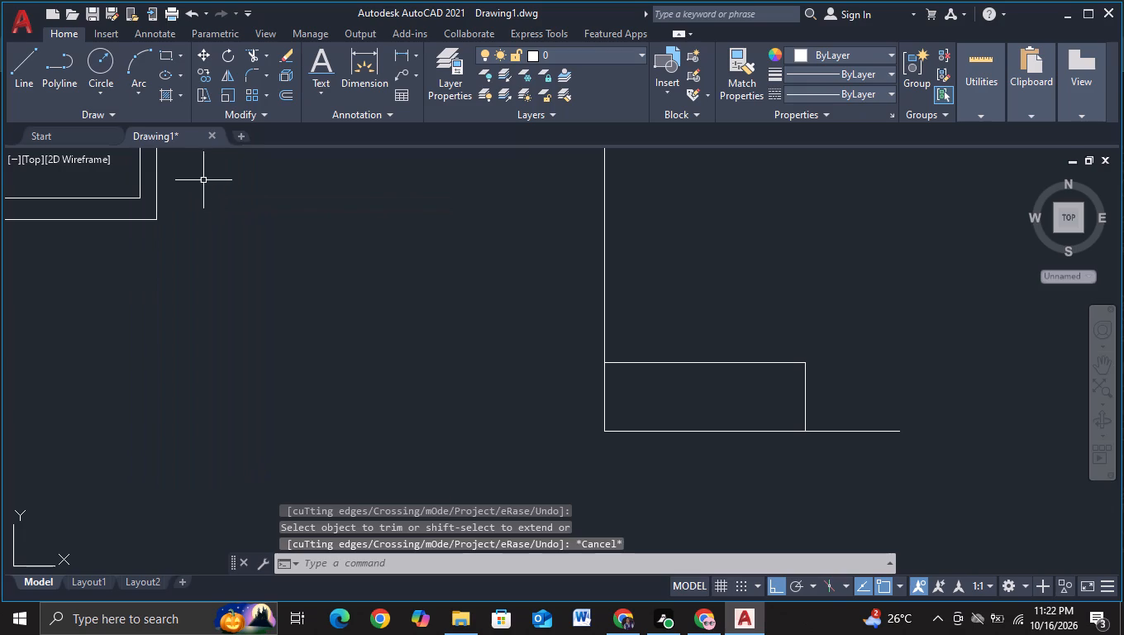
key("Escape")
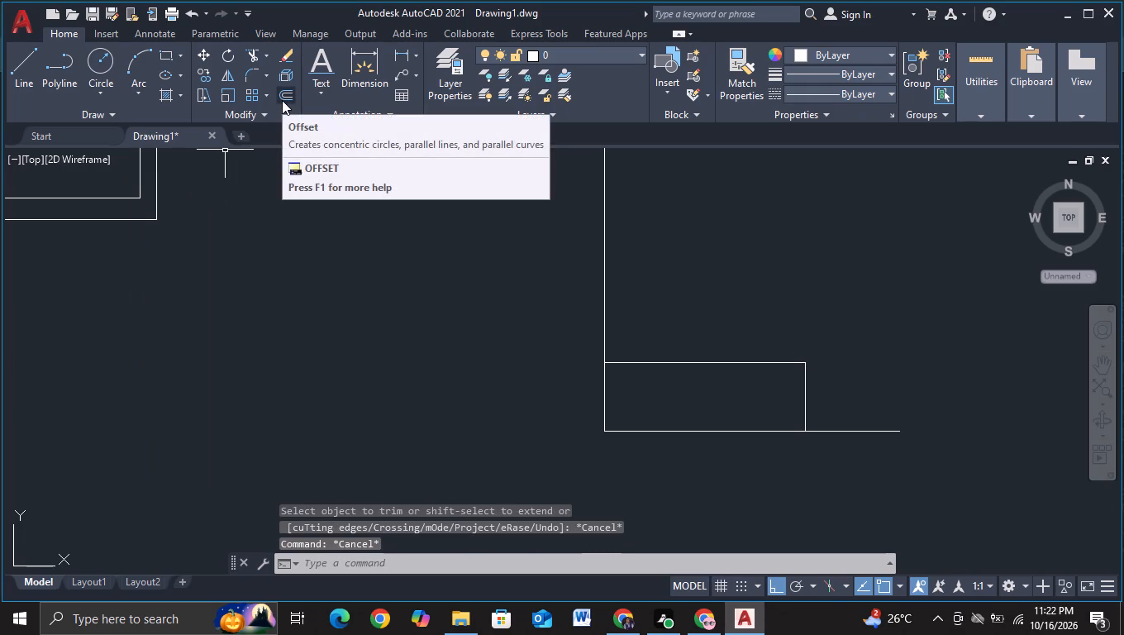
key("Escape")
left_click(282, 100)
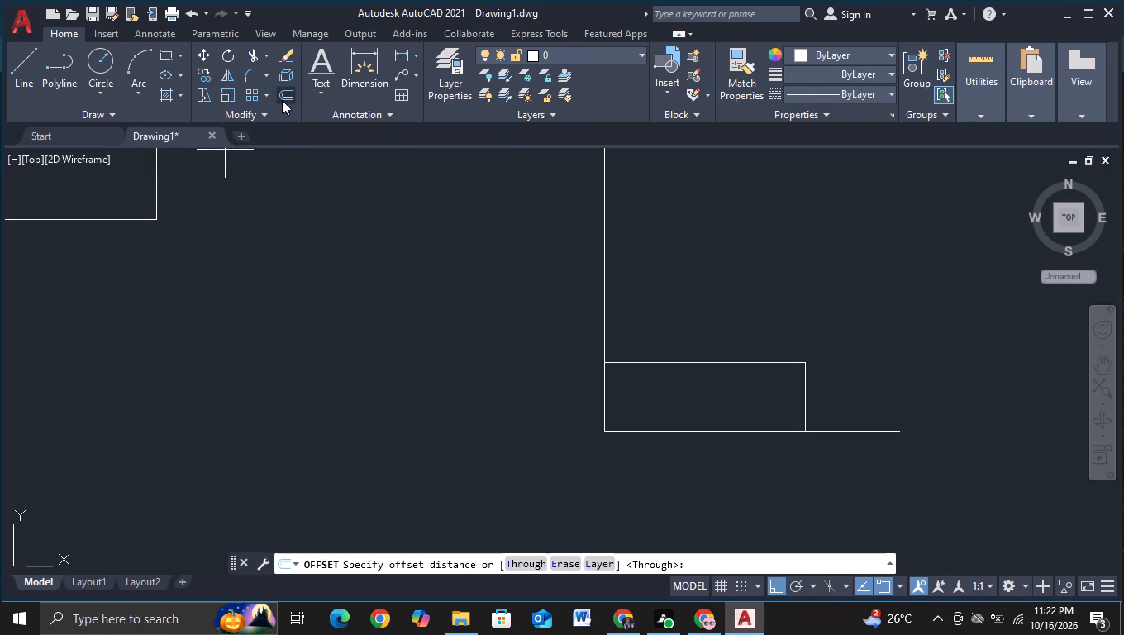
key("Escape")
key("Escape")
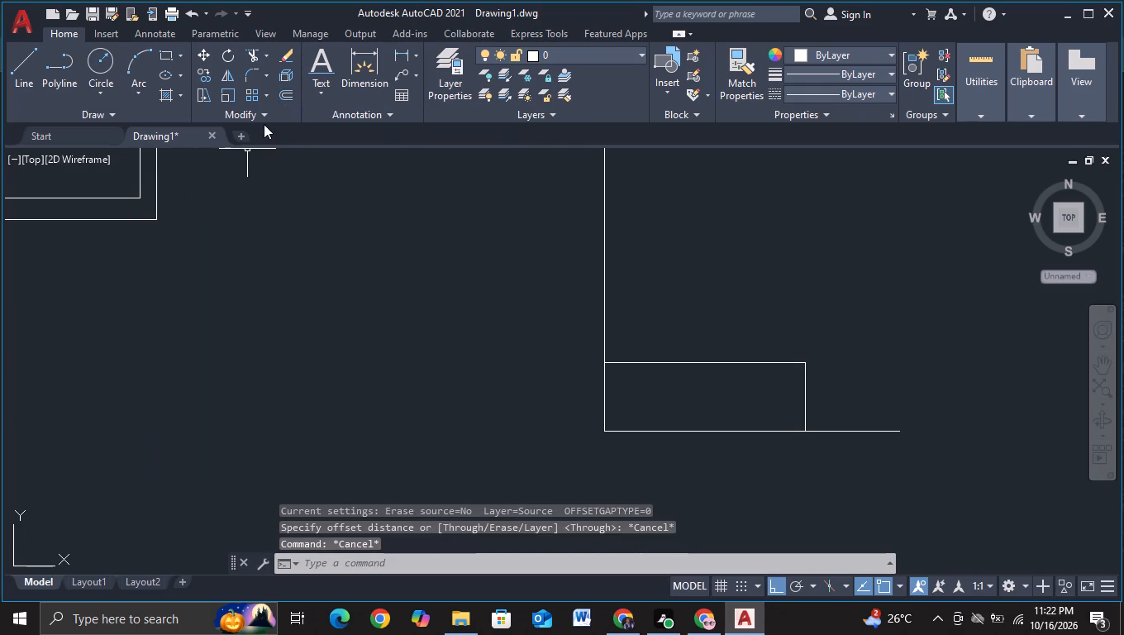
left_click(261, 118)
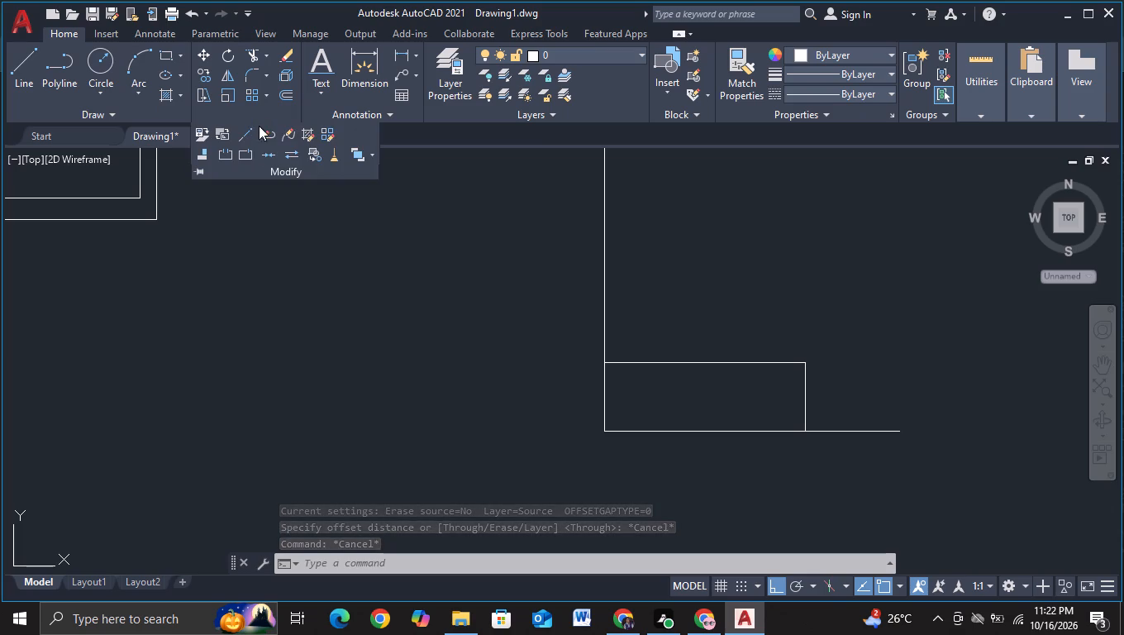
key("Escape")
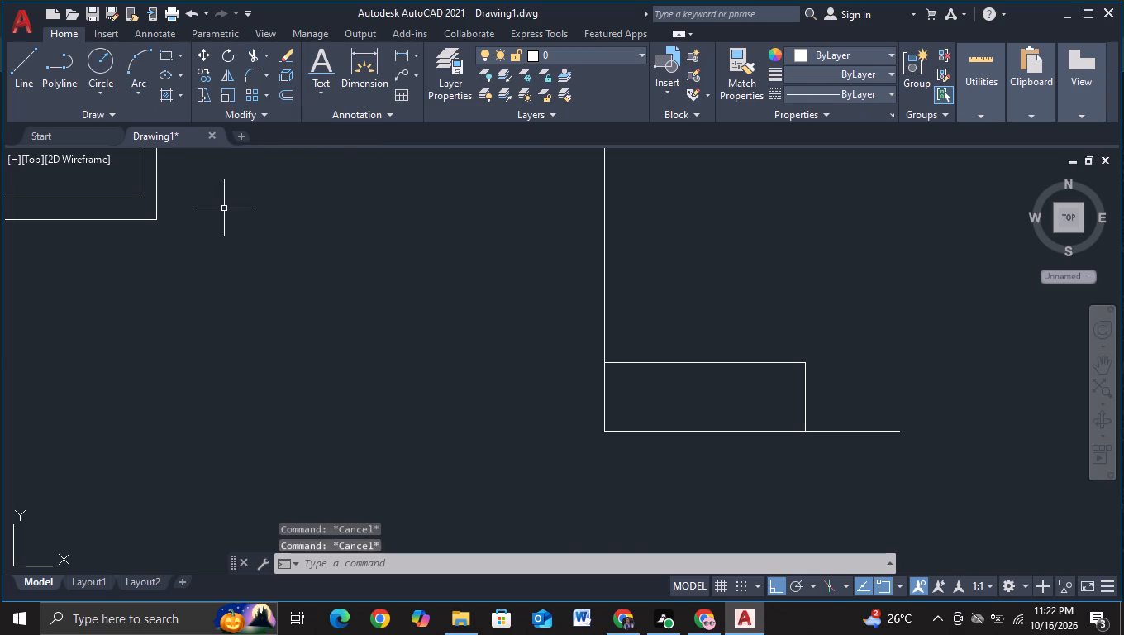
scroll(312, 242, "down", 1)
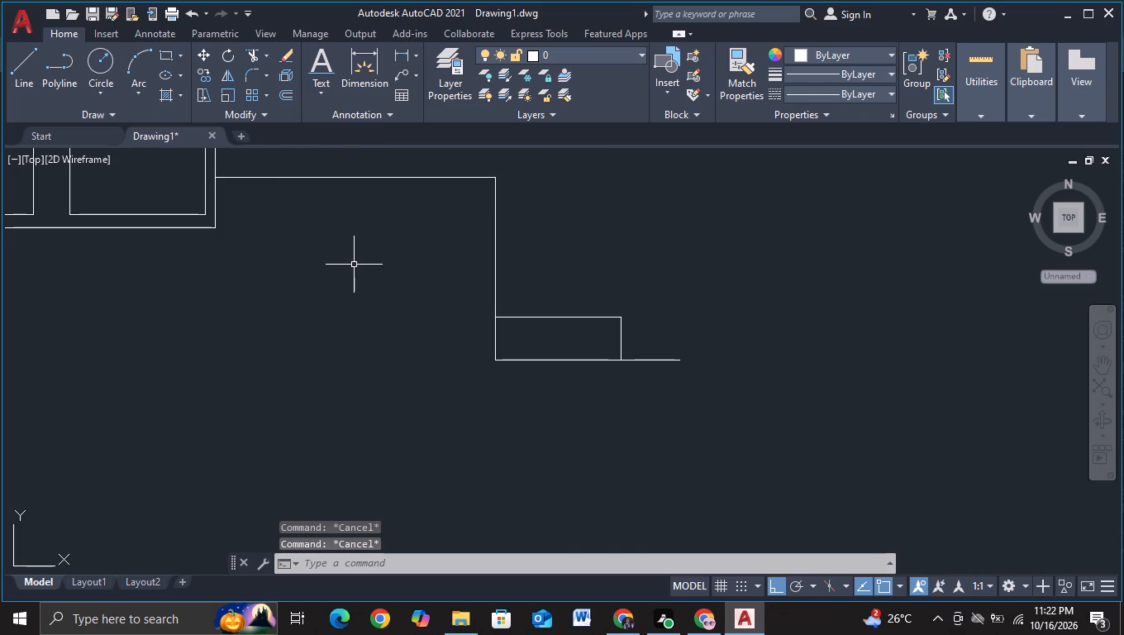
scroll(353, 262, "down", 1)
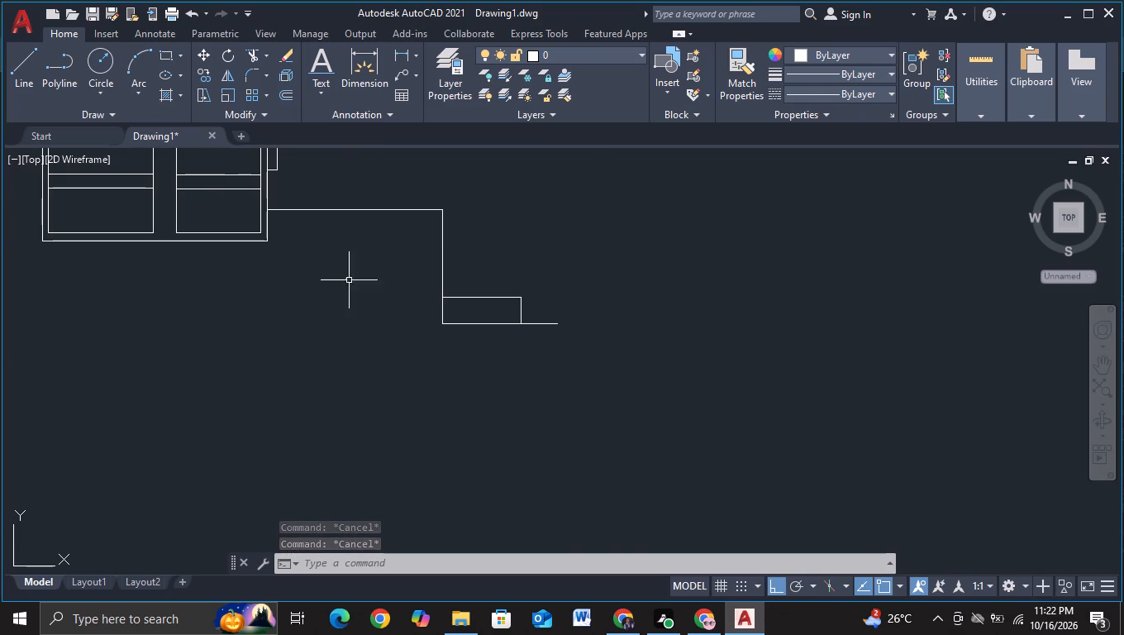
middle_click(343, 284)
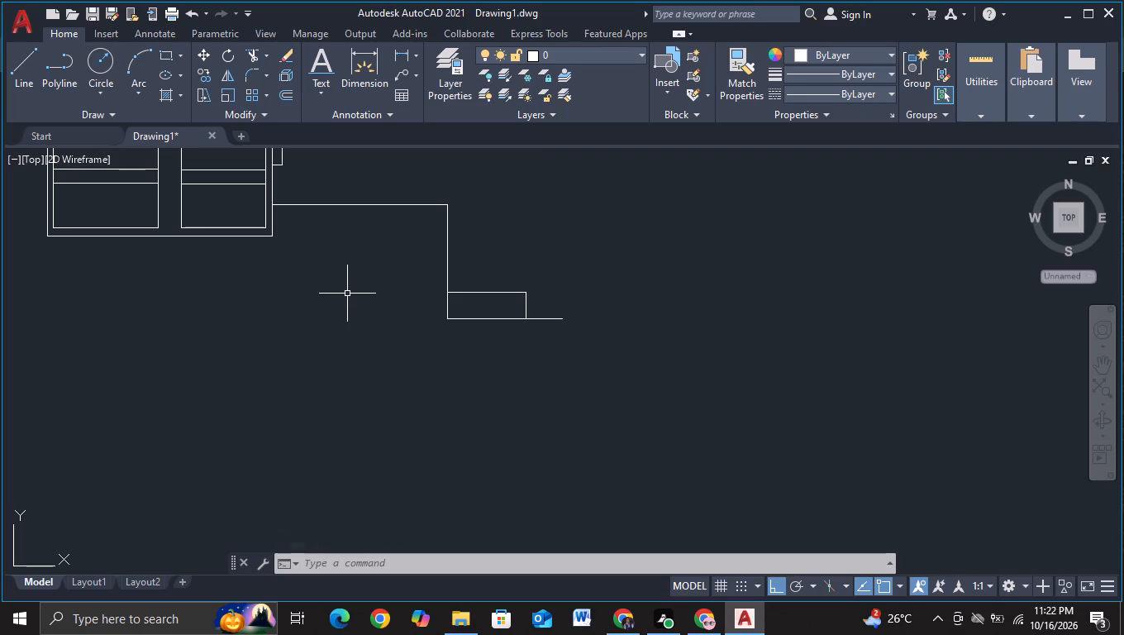
From inside the frame's left border, draw a line about 67 to the left, continuing into a raised step about 19 high and back down.
scroll(313, 308, "down", 1)
middle_click_drag(321, 320, 393, 311)
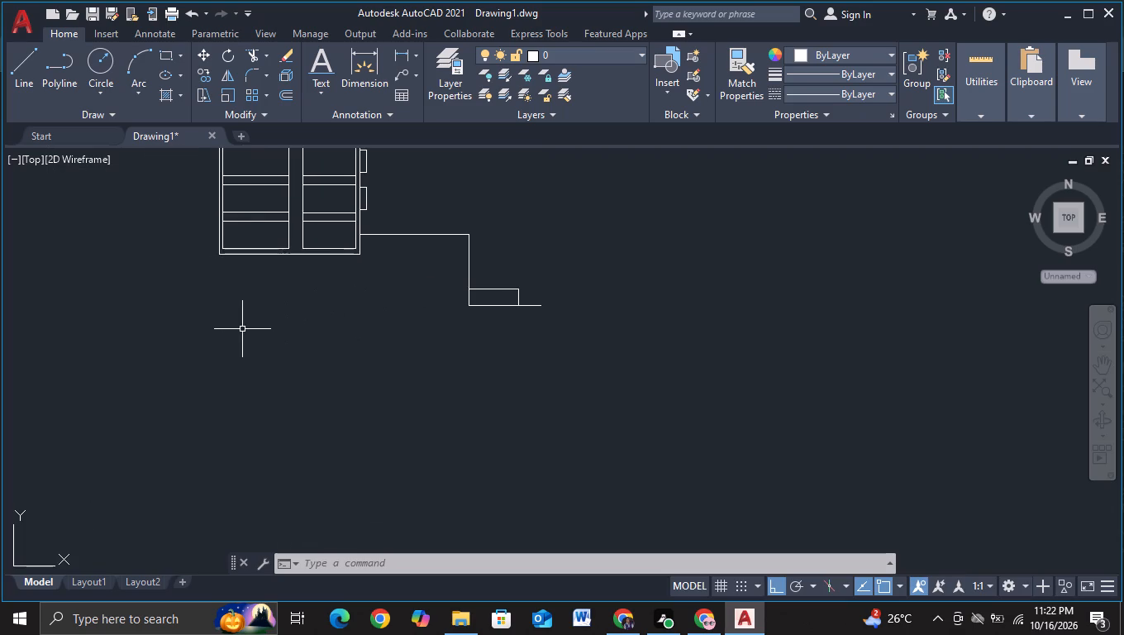
middle_click_drag(266, 318, 488, 372)
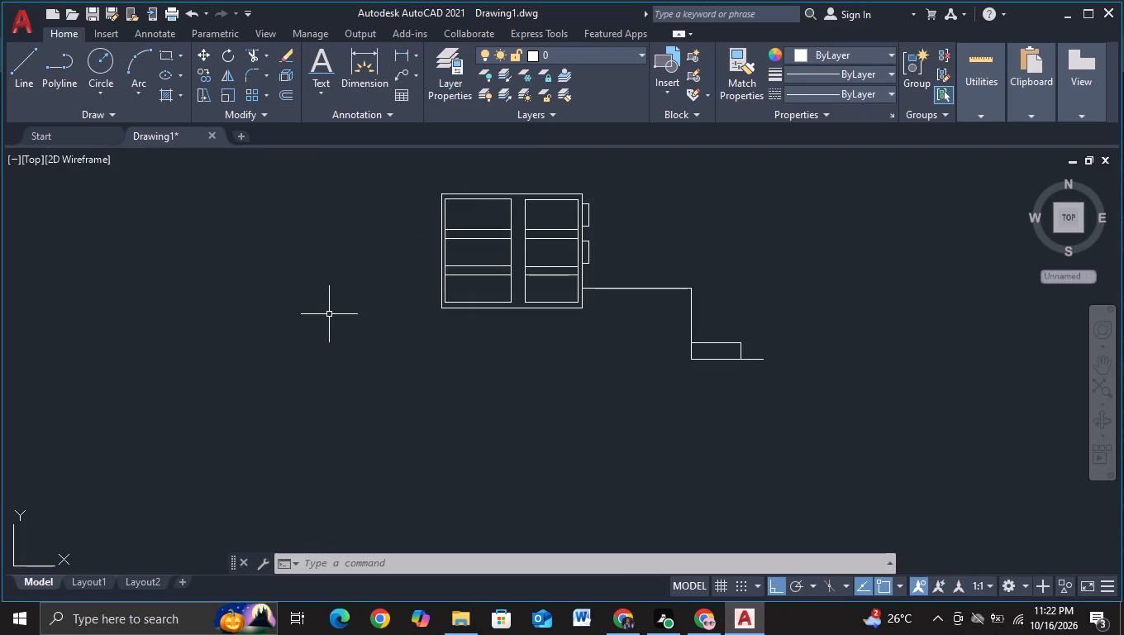
left_click(38, 72)
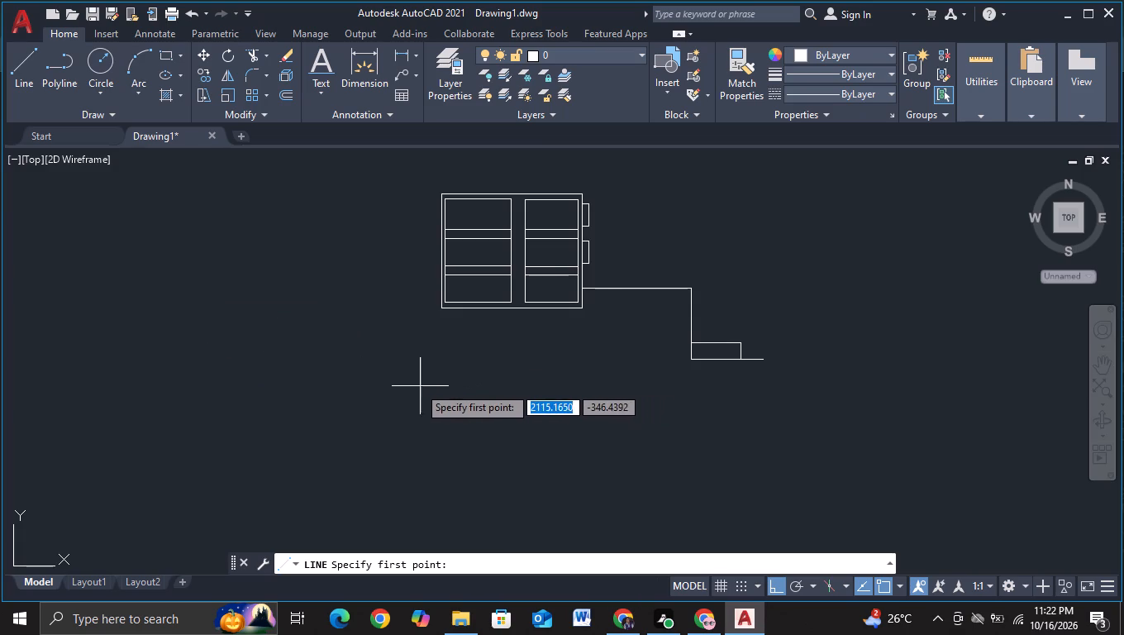
scroll(393, 262, "up", 2)
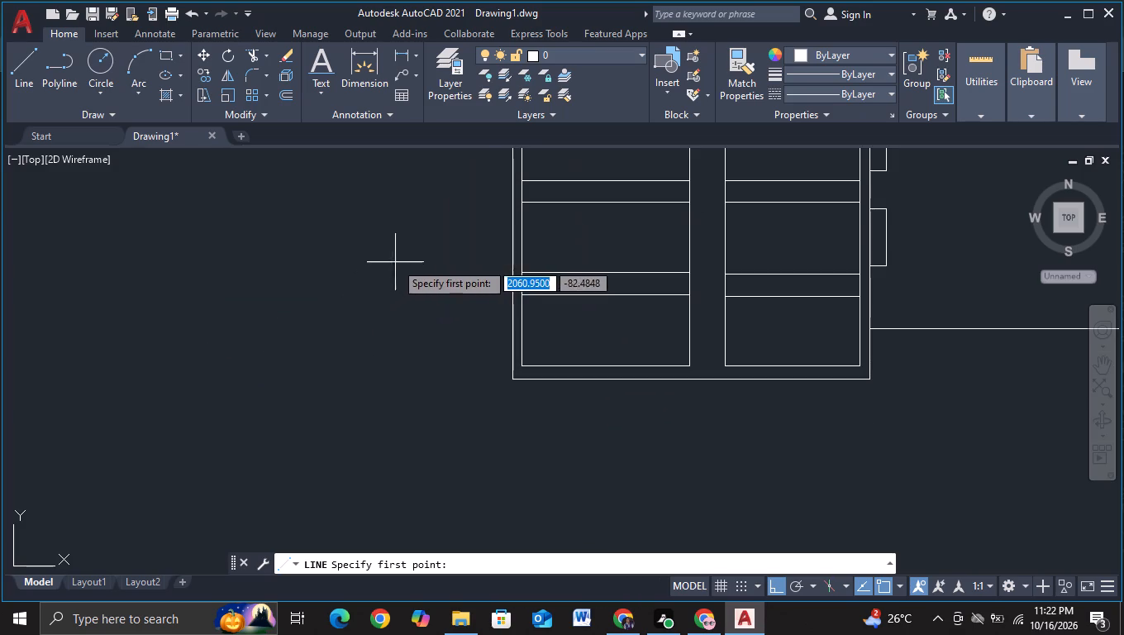
left_click(543, 238)
scroll(353, 237, "down", 2)
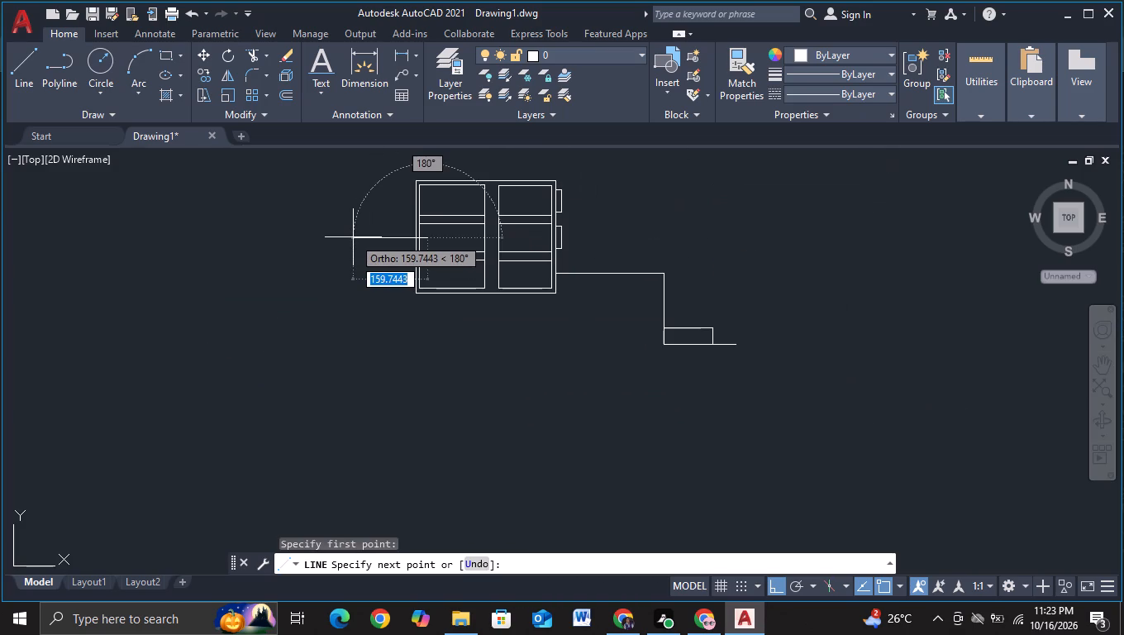
middle_click_drag(353, 237, 650, 295)
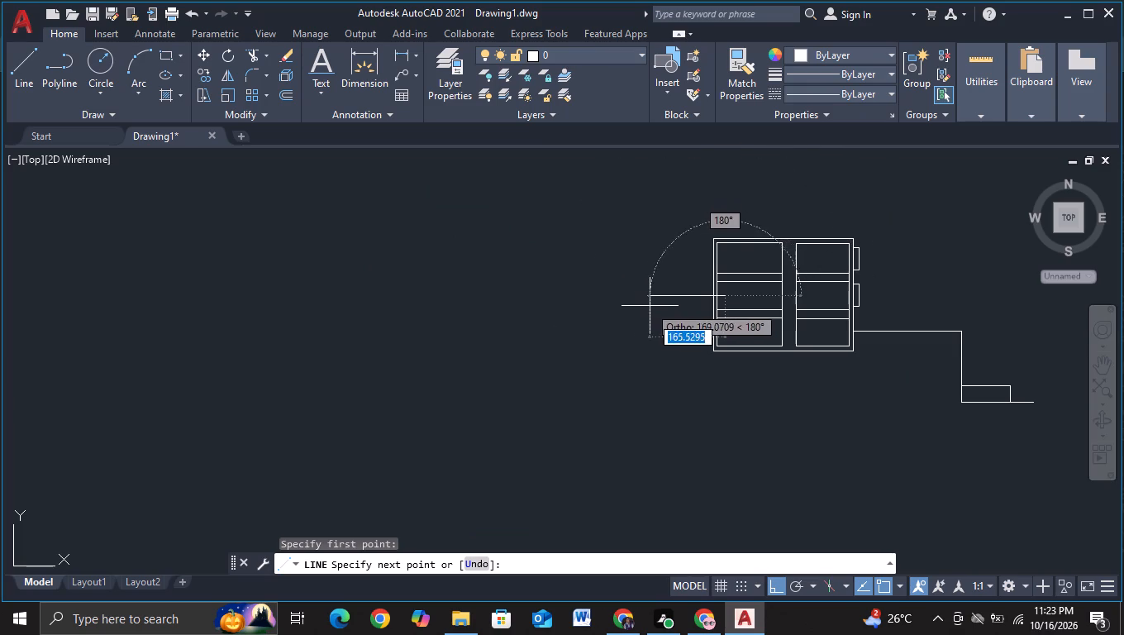
scroll(684, 309, "up", 3)
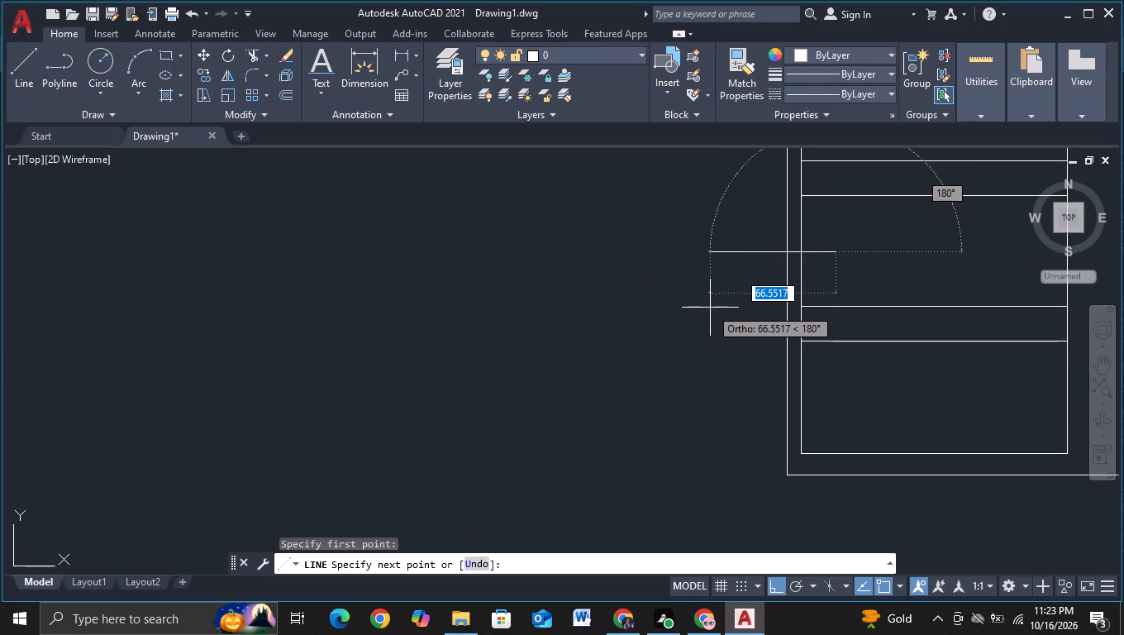
left_click(710, 308)
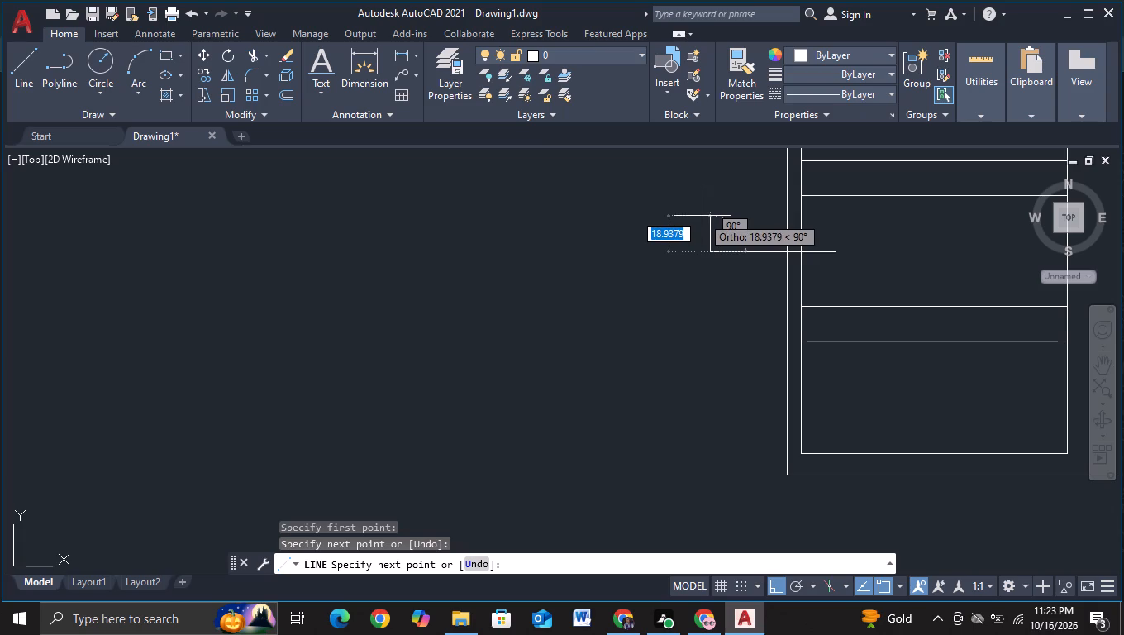
left_click(702, 216)
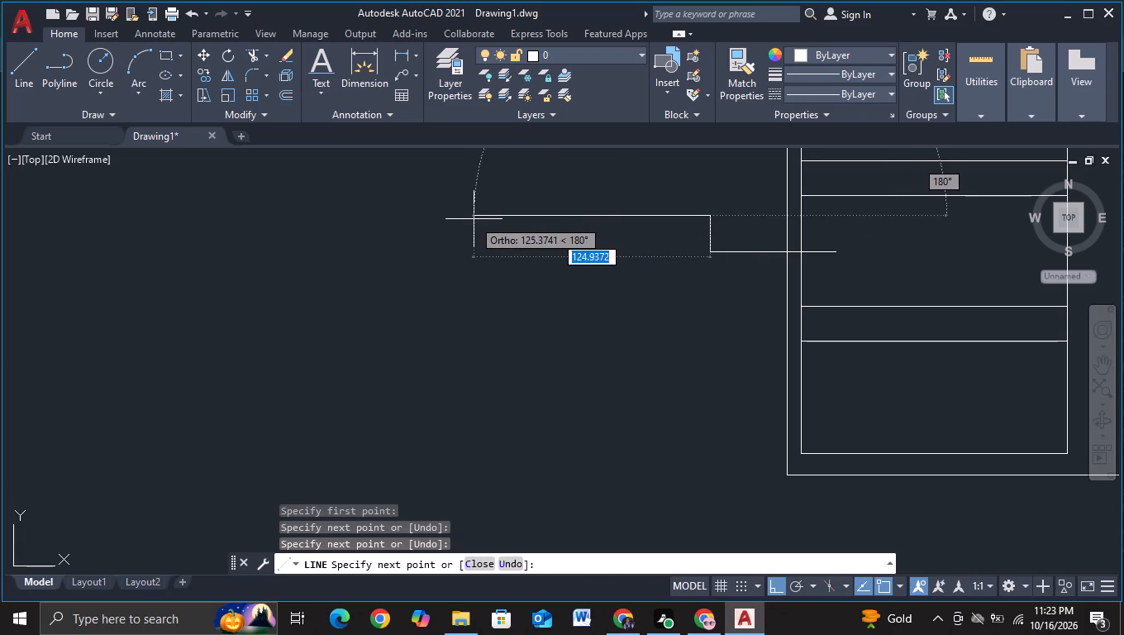
scroll(488, 214, "down", 2)
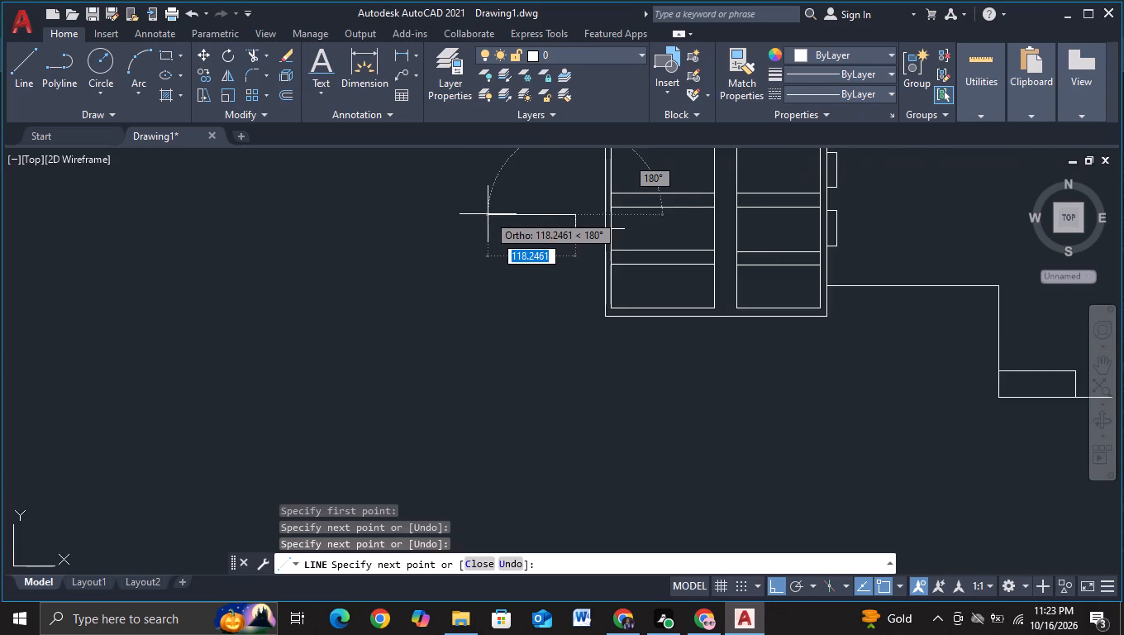
scroll(488, 214, "down", 1)
middle_click_drag(488, 214, 650, 241)
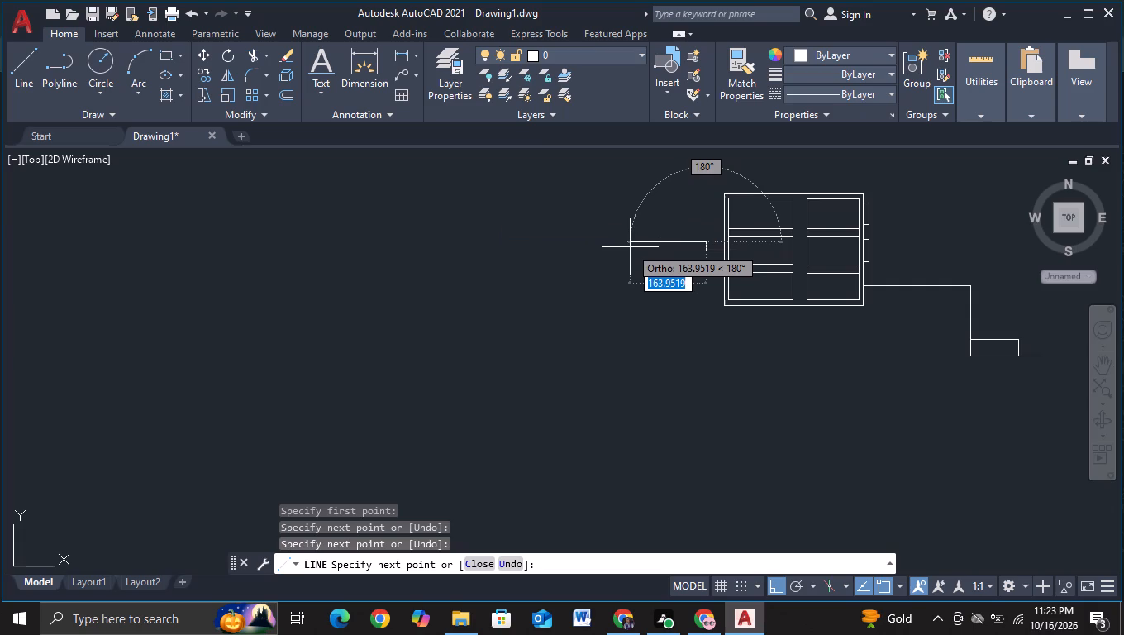
left_click(639, 247)
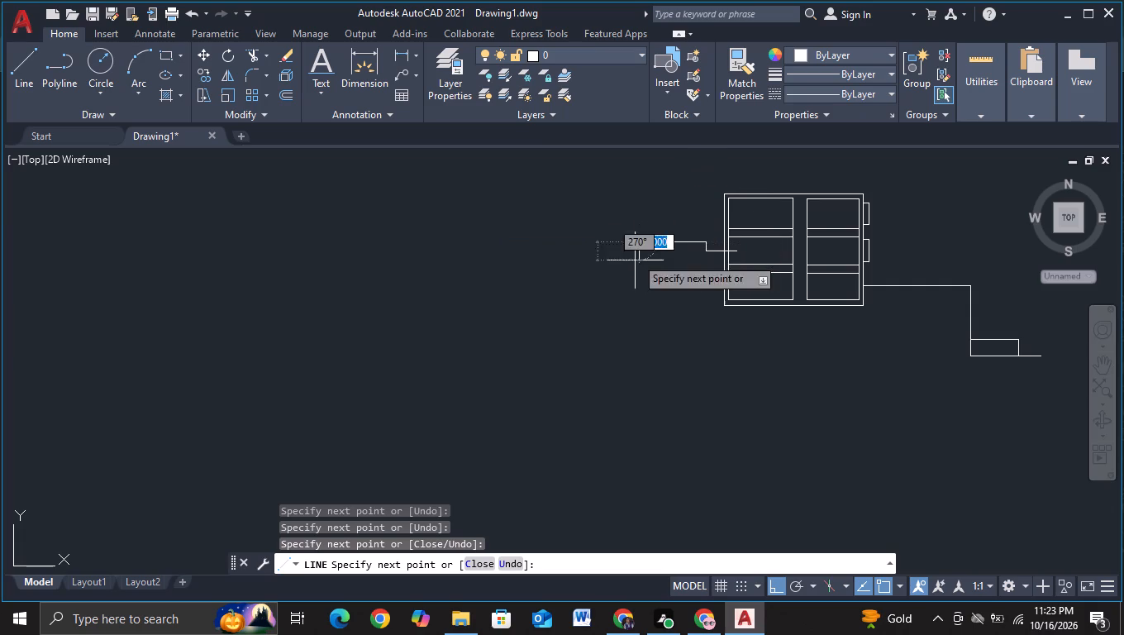
scroll(635, 260, "up", 2)
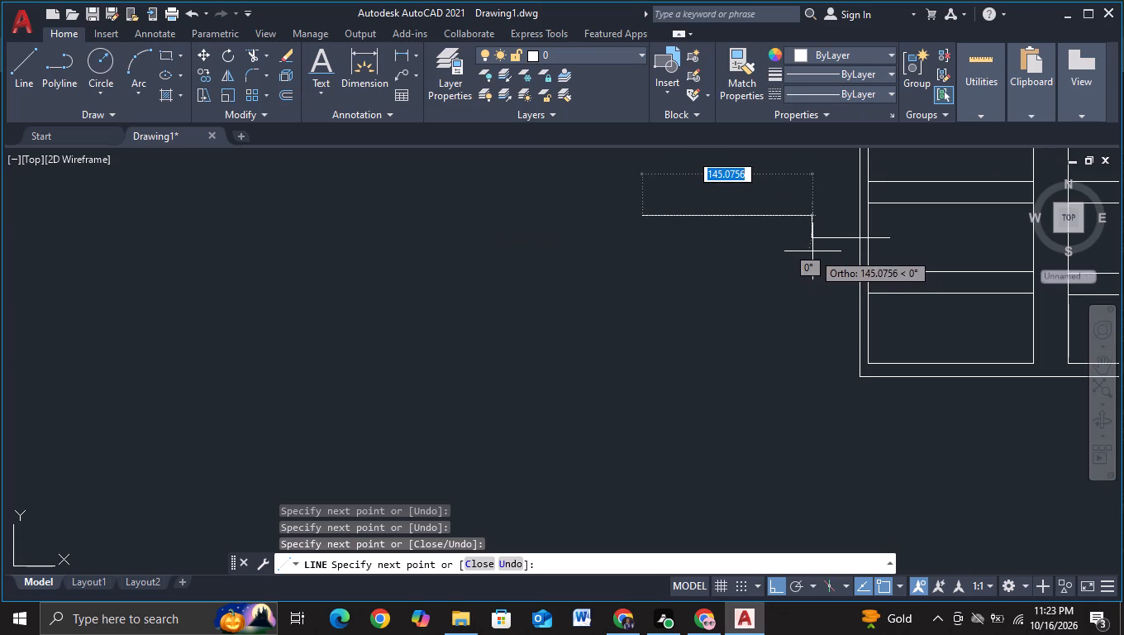
left_click(643, 238)
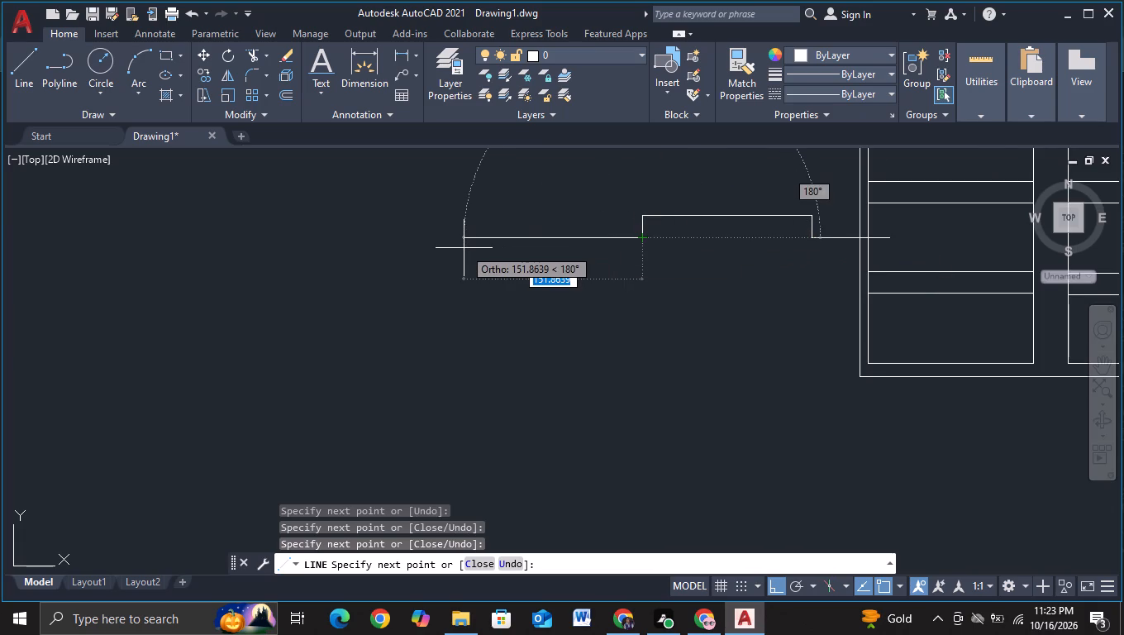
Continue the line with a long horizontal segment to the left and a vertical segment about 355 straight down.
scroll(297, 252, "down", 3)
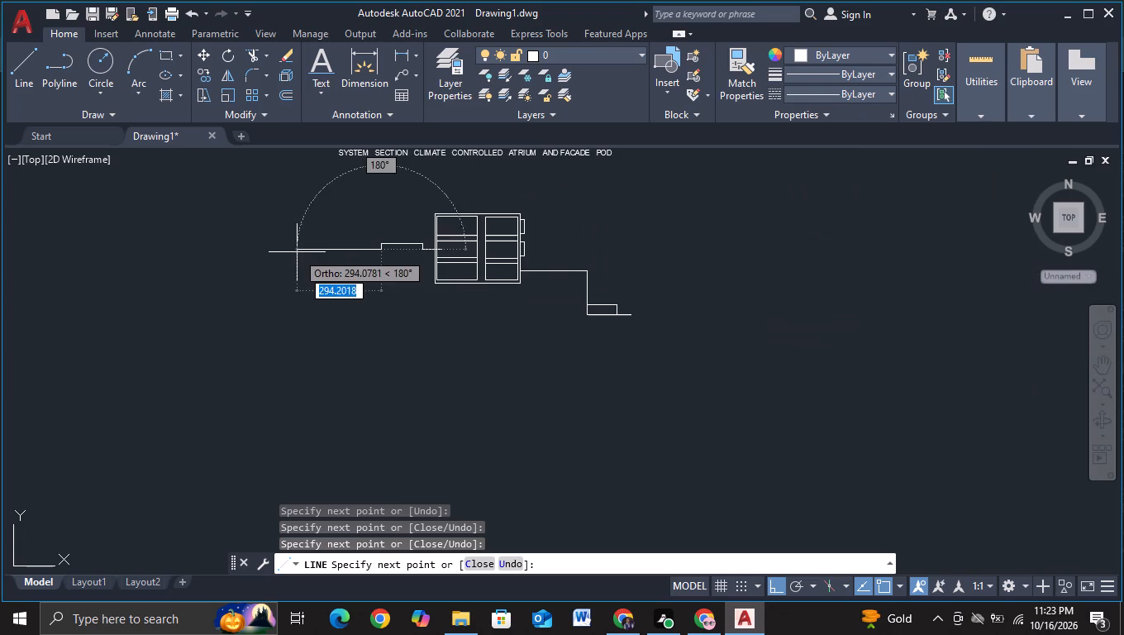
middle_click_drag(297, 252, 707, 296)
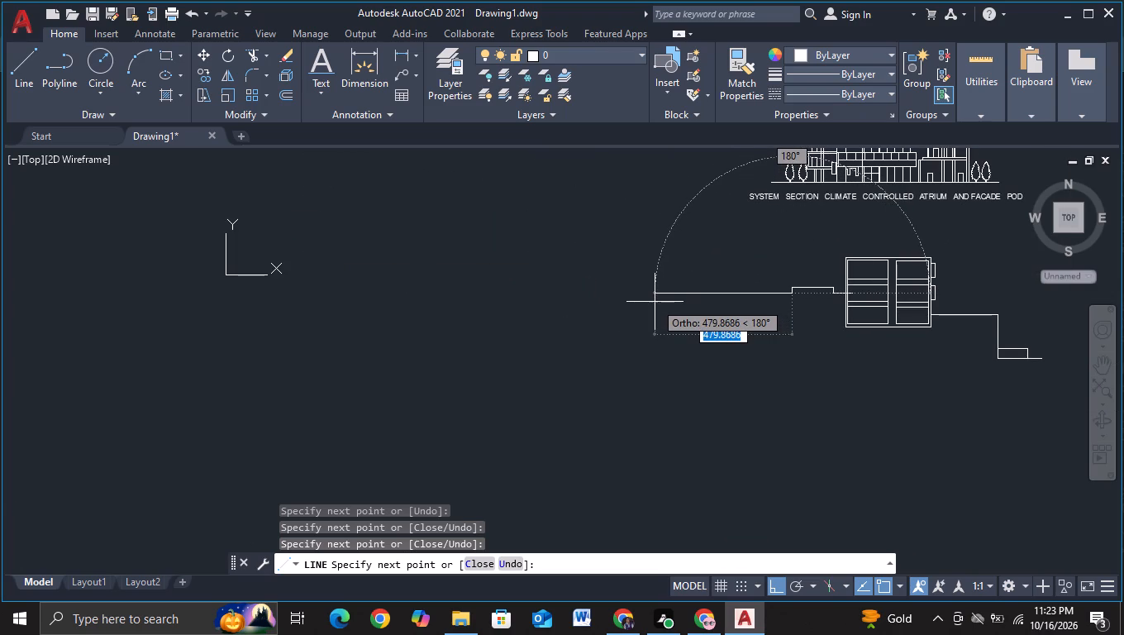
left_click(673, 303)
middle_click_drag(656, 407, 668, 327)
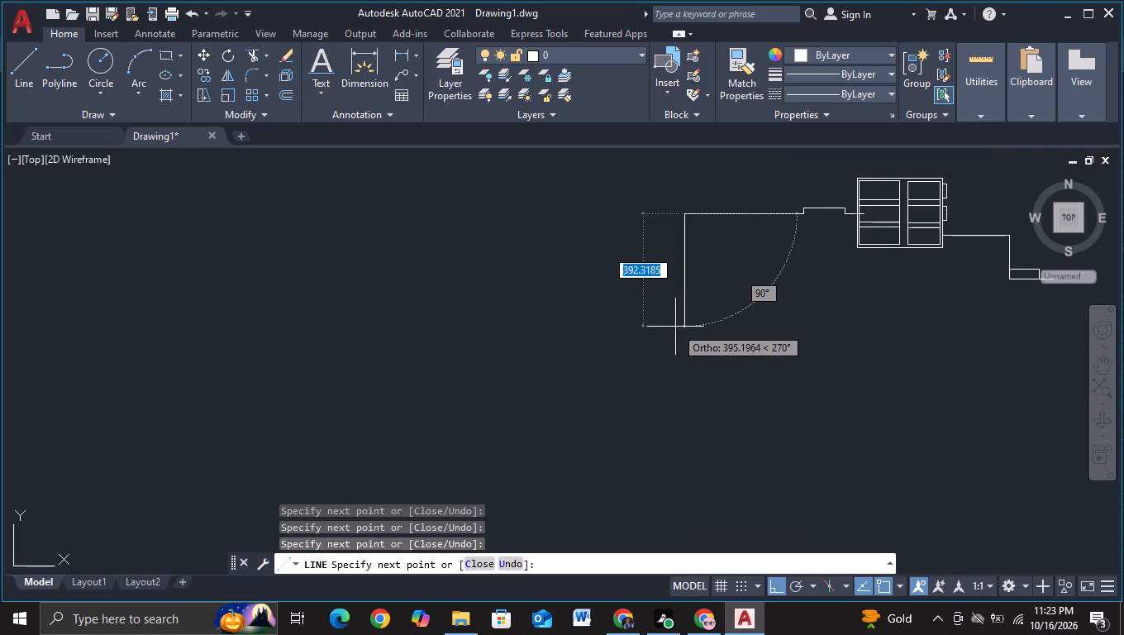
left_click(679, 316)
key("Escape")
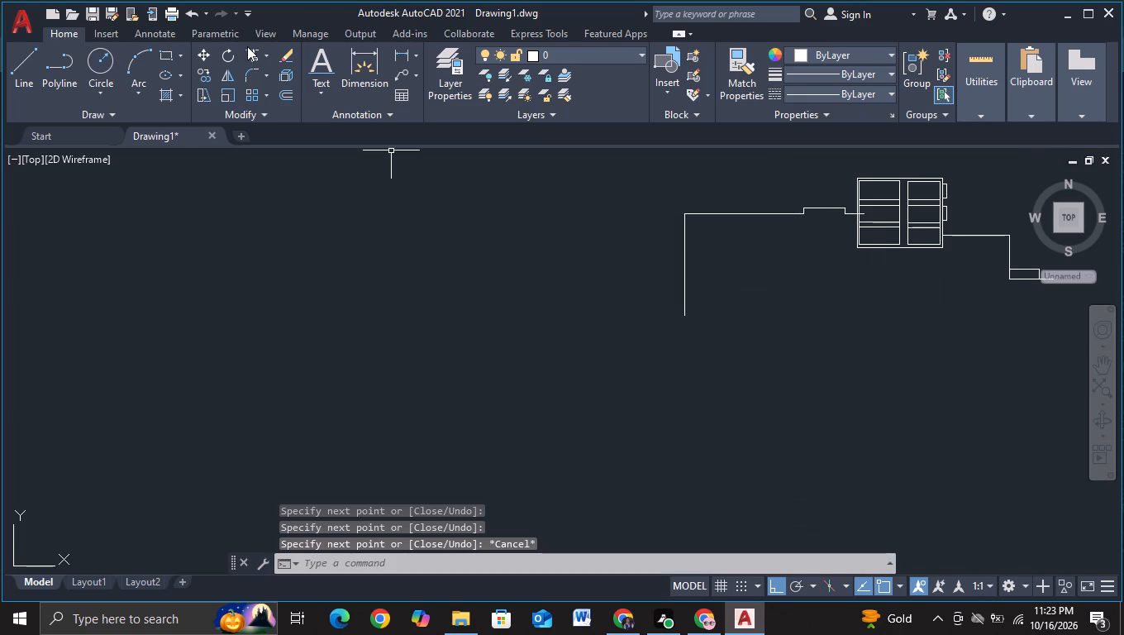
Trim the new line's overhang inside the frame back to the frame's outer left border.
left_click(250, 50)
middle_click_drag(612, 313, 391, 373)
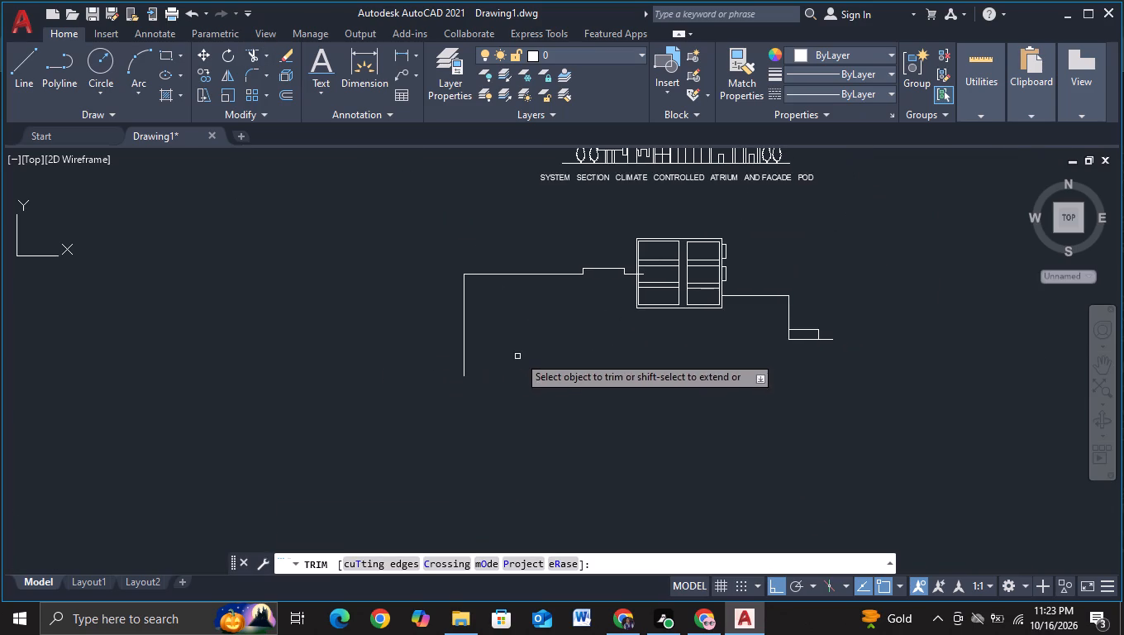
scroll(529, 353, "up", 1)
middle_click_drag(605, 306, 520, 386)
scroll(526, 374, "up", 2)
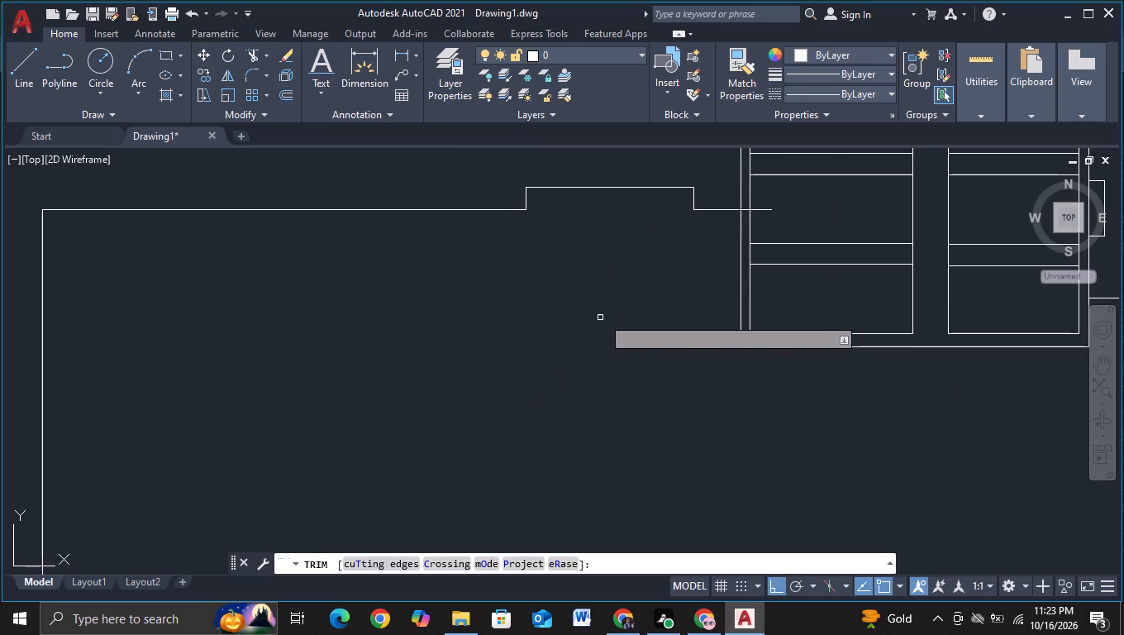
left_click(770, 209)
left_click(745, 210)
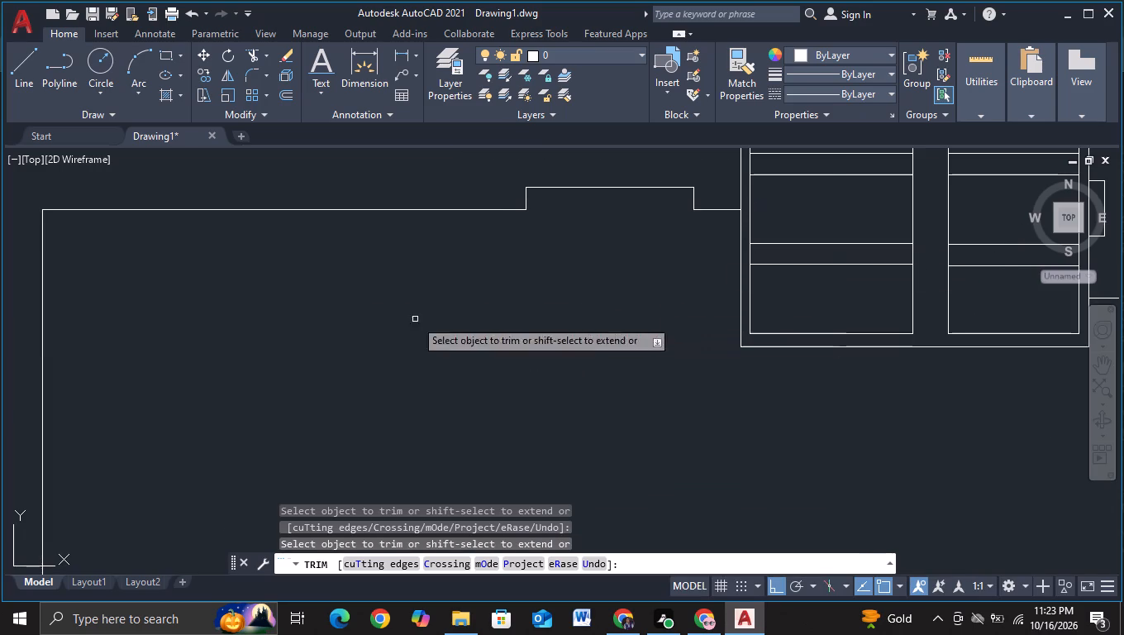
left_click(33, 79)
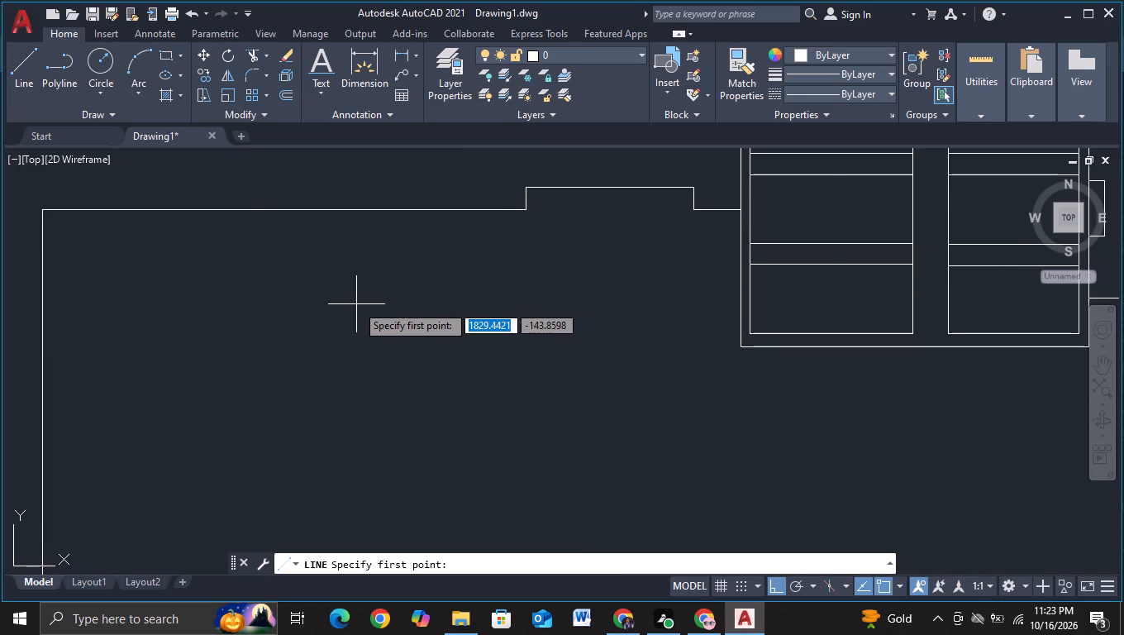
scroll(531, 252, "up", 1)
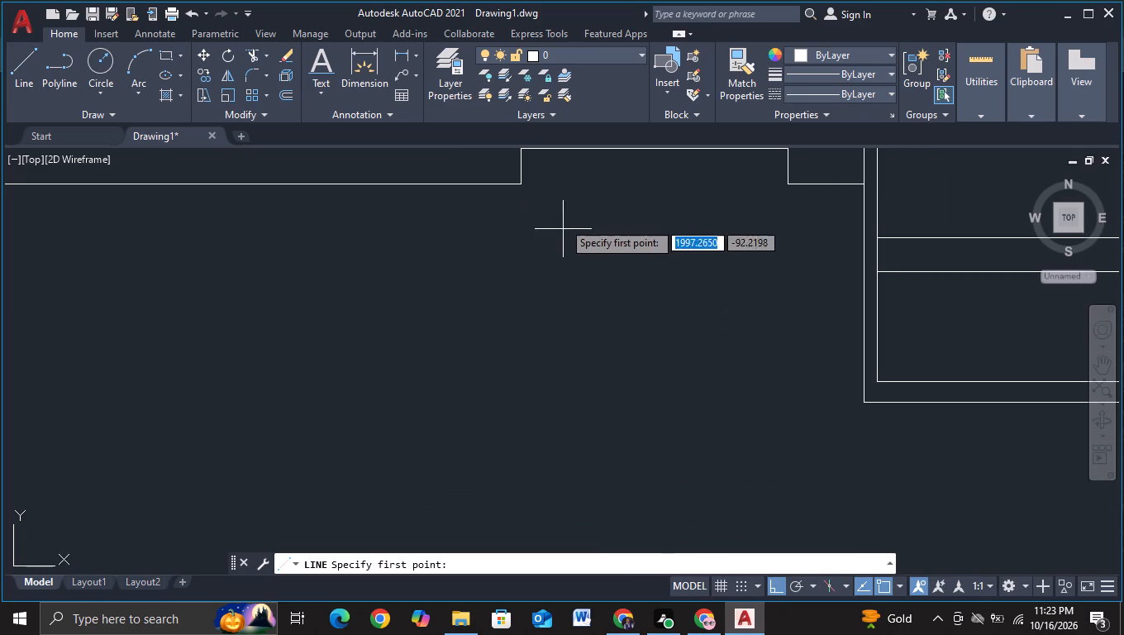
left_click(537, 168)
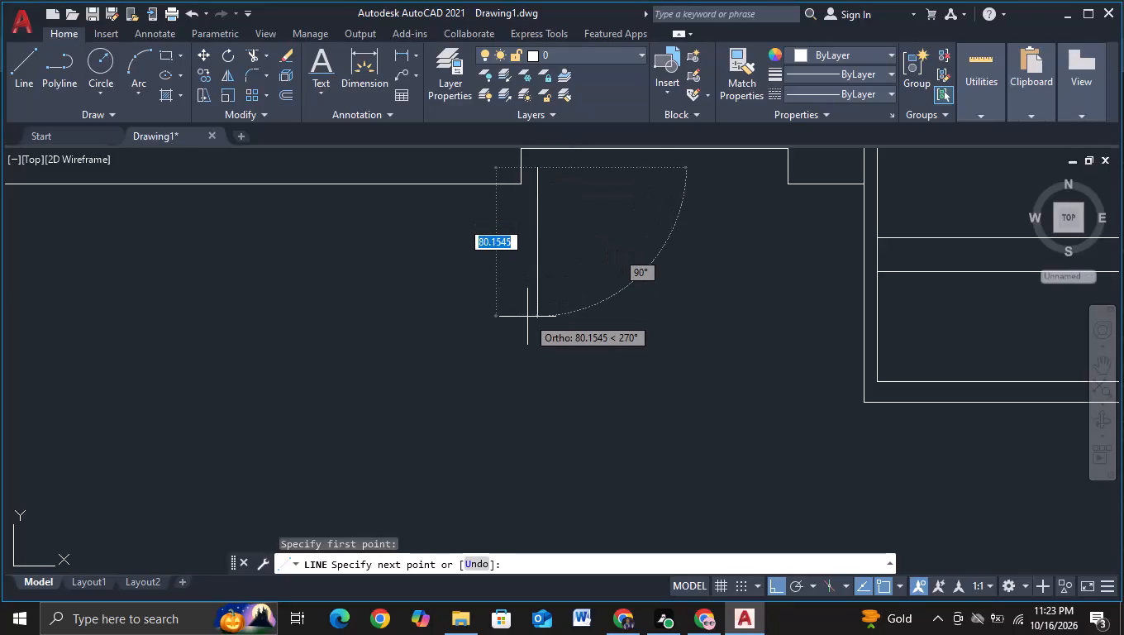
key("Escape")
Draw a vertical line about 355 down from the raised step's left foot, ending level with the left vertical's lower end.
left_click(17, 81)
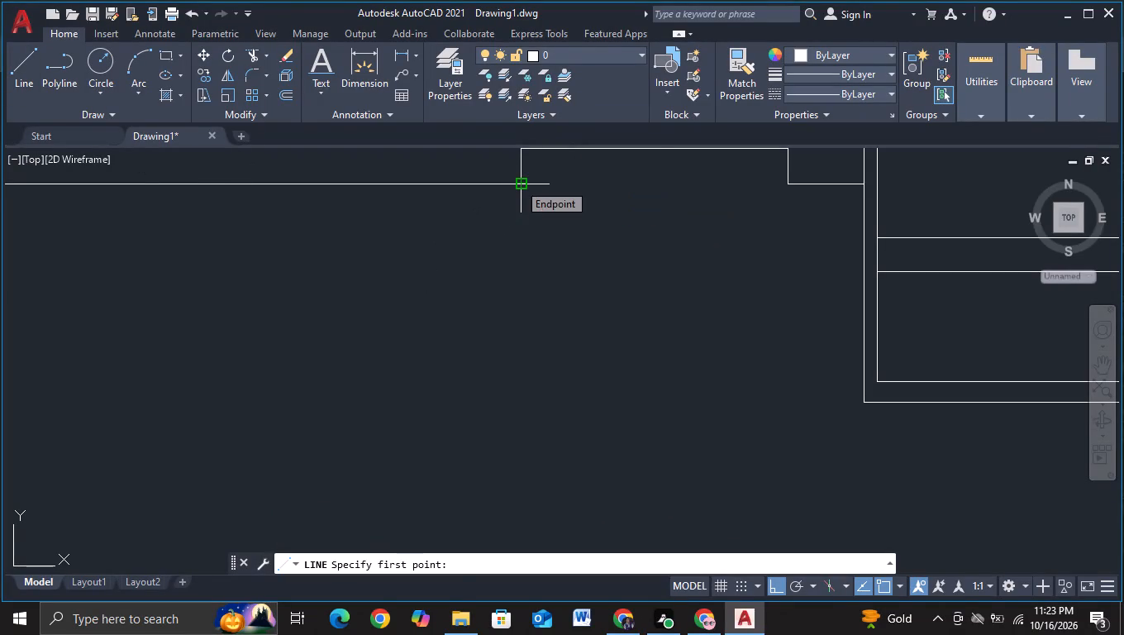
left_click_drag(518, 183, 523, 222)
scroll(525, 369, "down", 3)
middle_click_drag(532, 422, 514, 337)
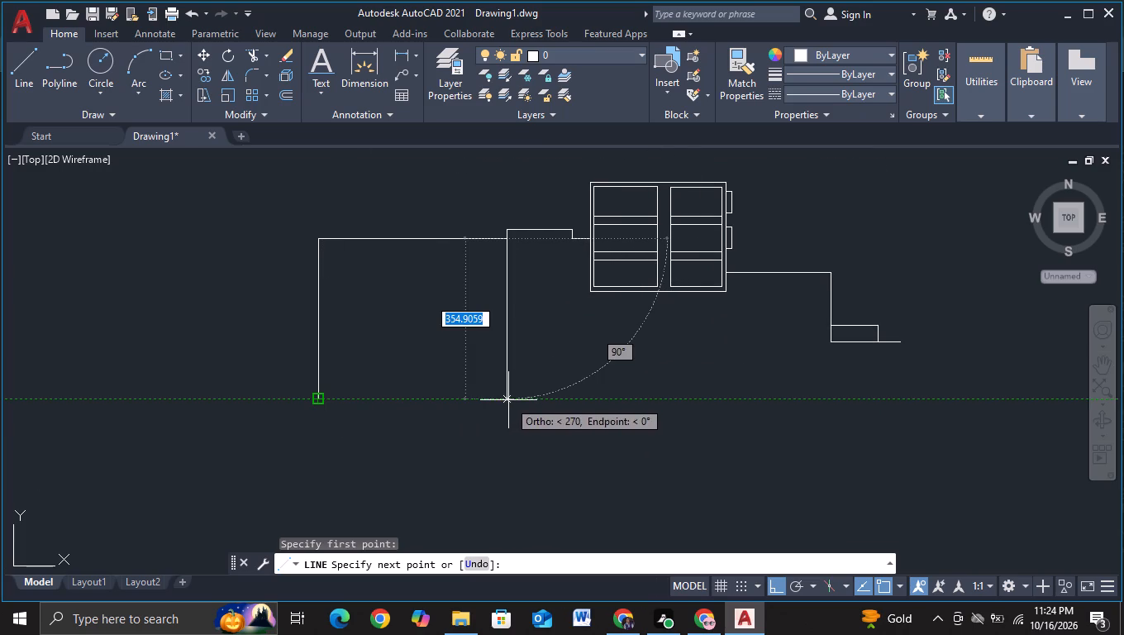
left_click(508, 400)
key("Escape")
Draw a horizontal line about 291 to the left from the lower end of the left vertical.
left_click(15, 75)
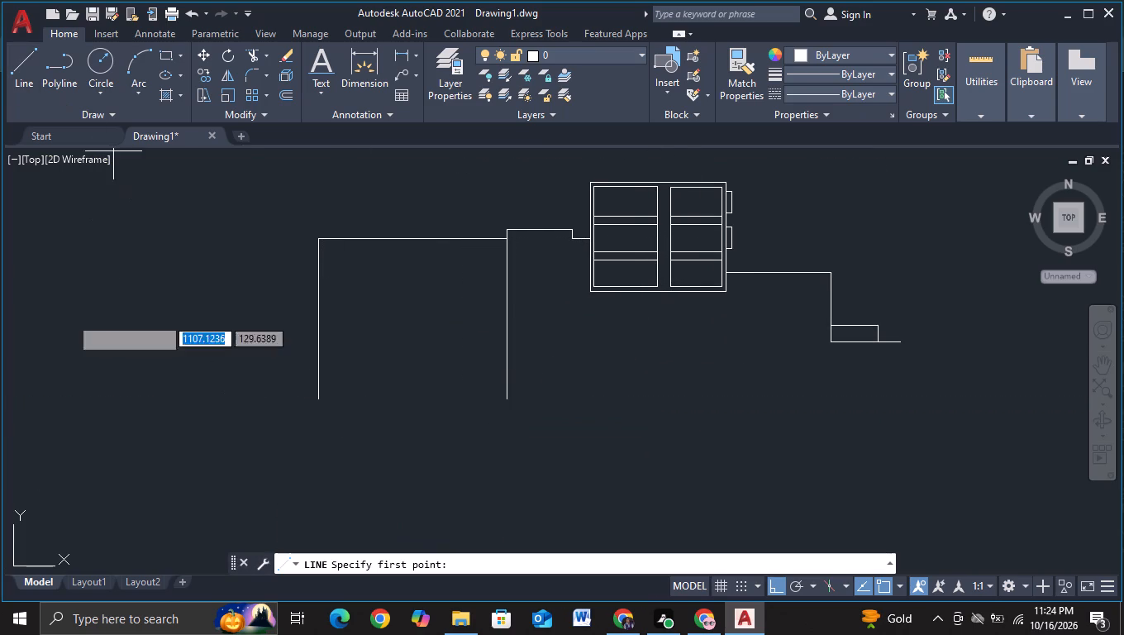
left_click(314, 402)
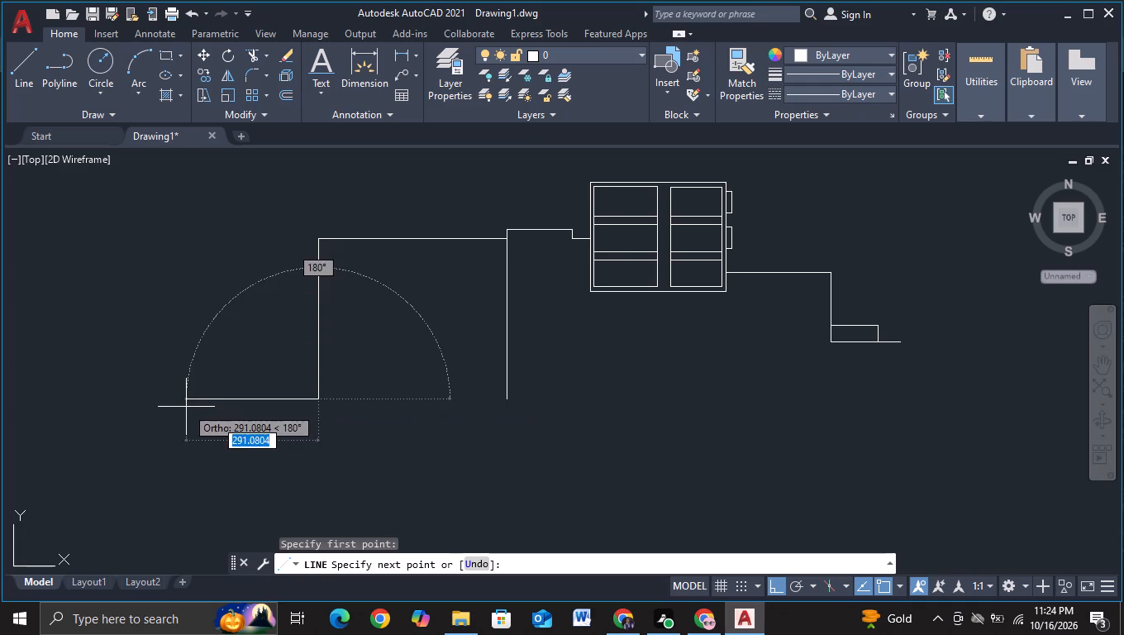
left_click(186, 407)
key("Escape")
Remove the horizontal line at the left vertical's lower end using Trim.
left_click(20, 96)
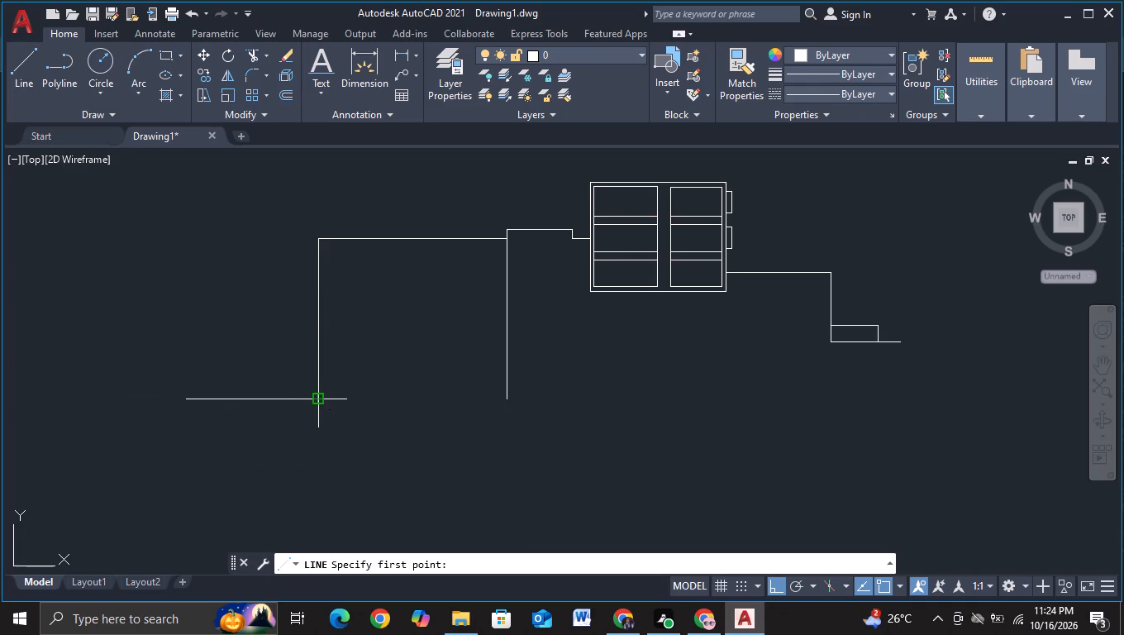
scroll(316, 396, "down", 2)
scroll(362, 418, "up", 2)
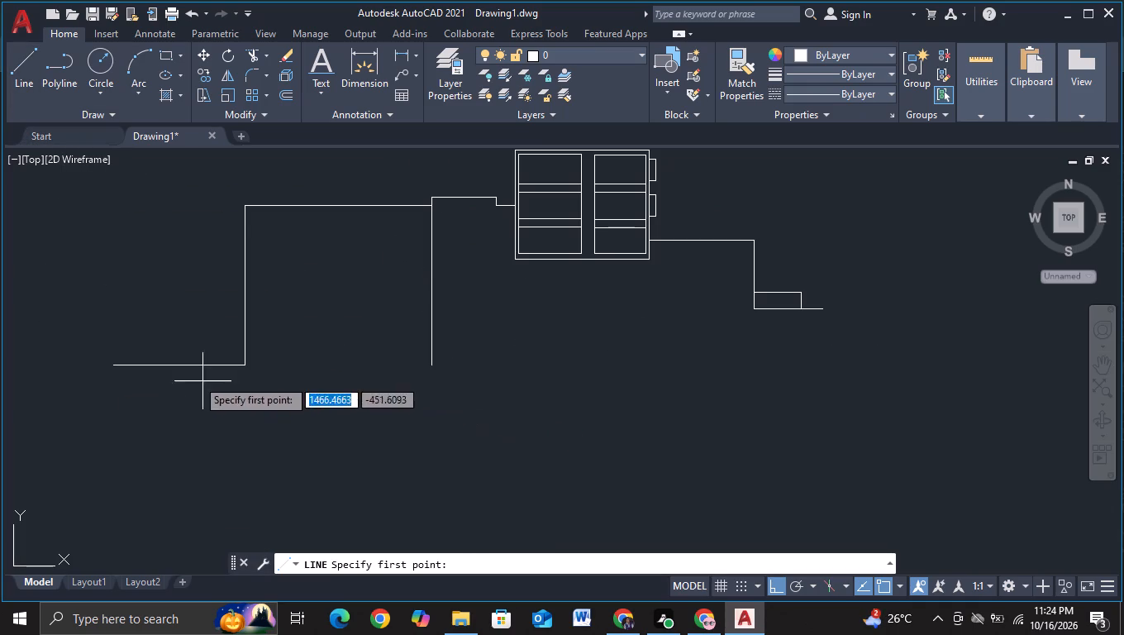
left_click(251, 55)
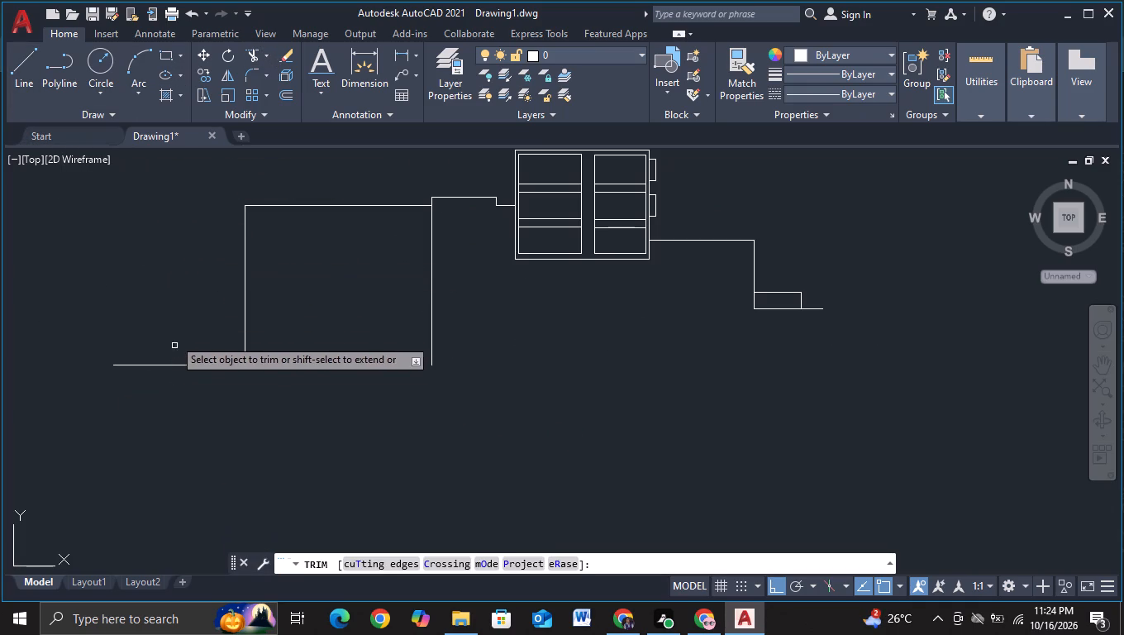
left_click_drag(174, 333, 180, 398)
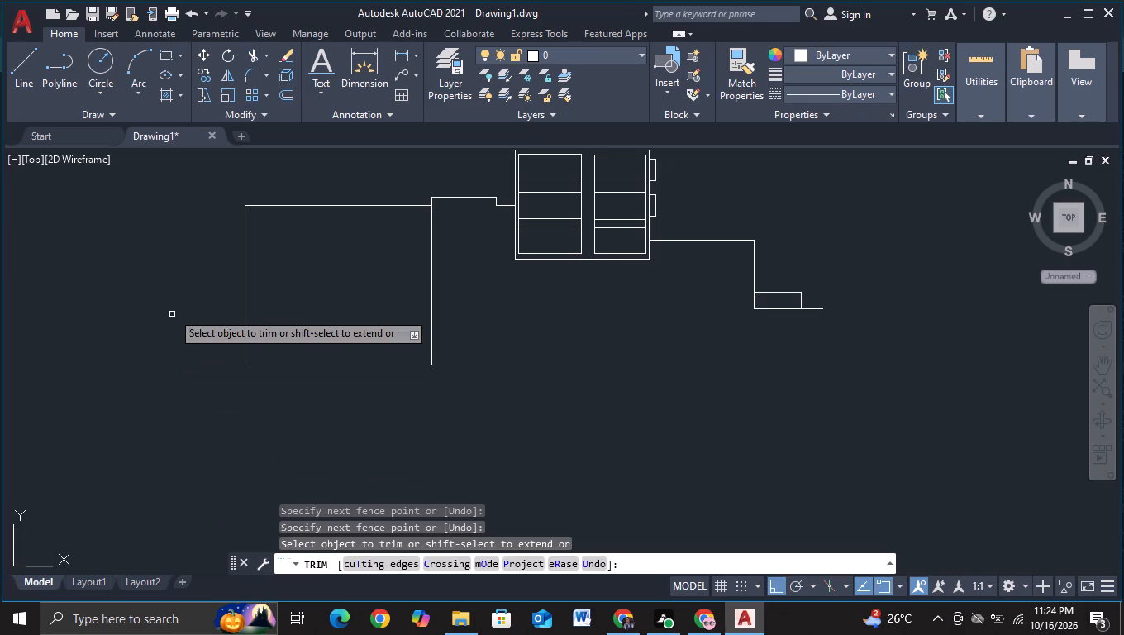
Draw a vertical line across the long horizontal, just left of the right vertical, from above it to below both verticals' lower ends.
left_click(16, 78)
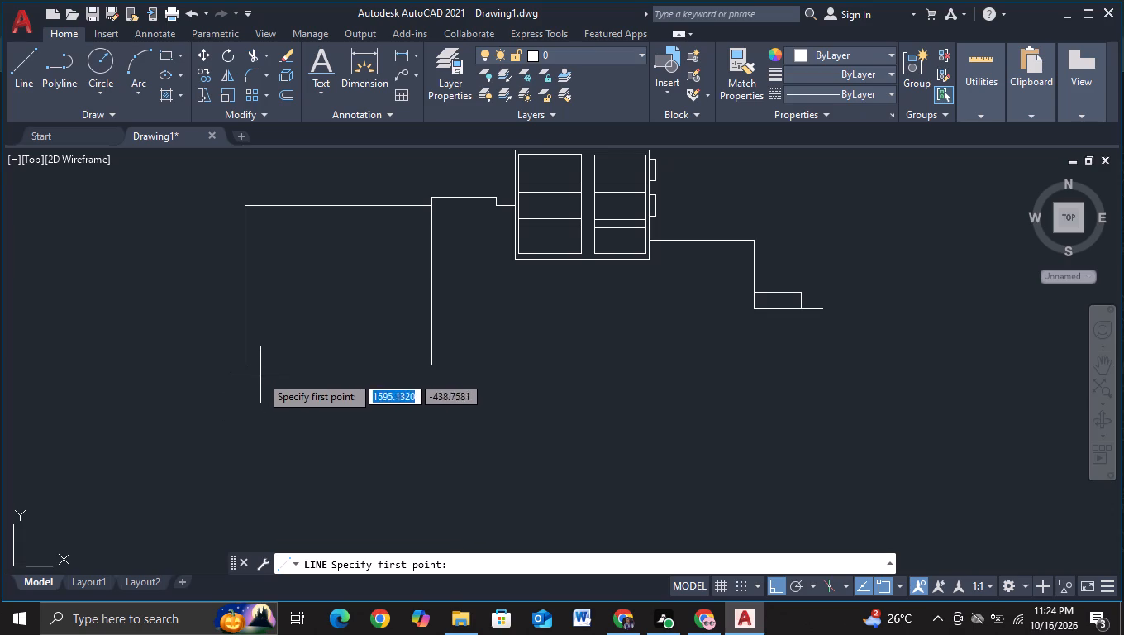
left_click(402, 185)
left_click(395, 400)
key("Escape")
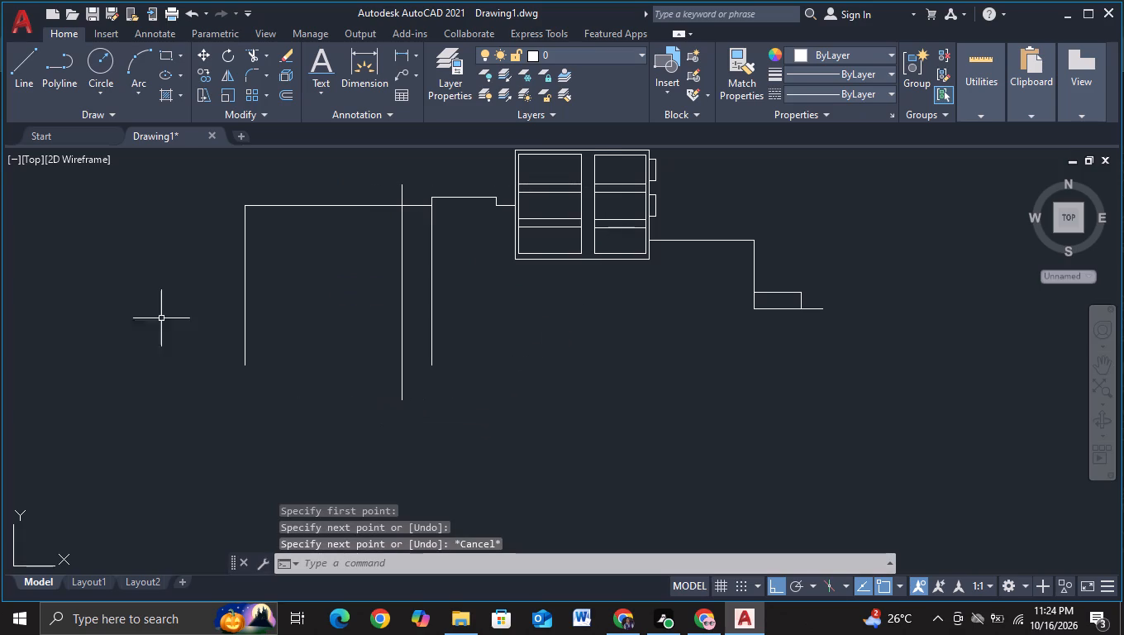
Draw a horizontal line about 527 long from the left vertical's lower end, running past the right vertical's lower end.
left_click(24, 96)
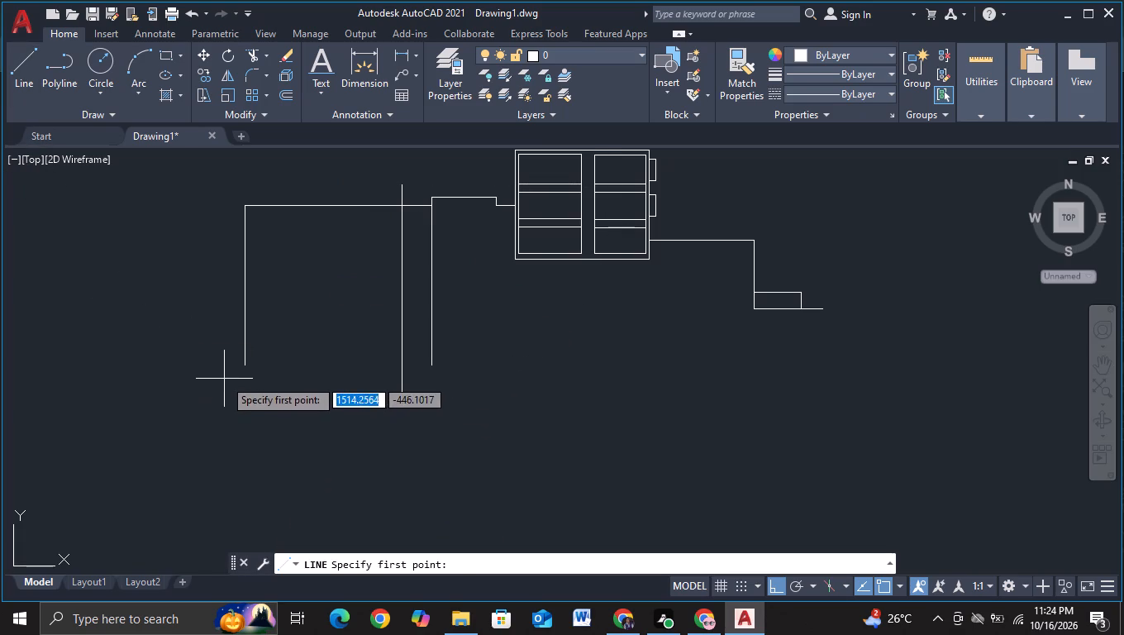
left_click(241, 369)
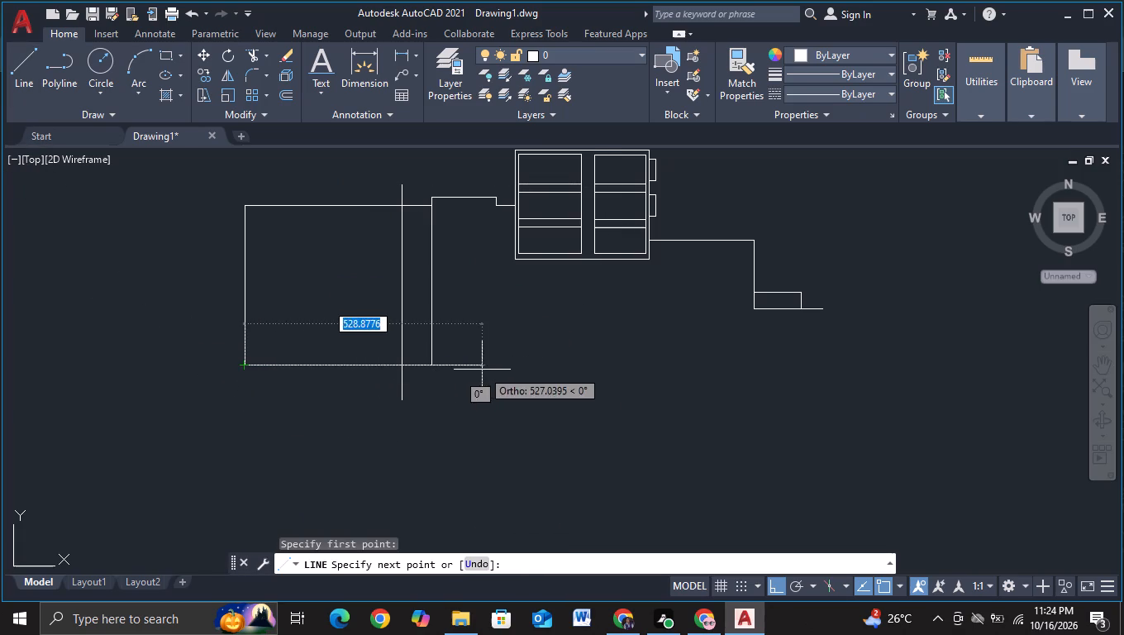
left_click(482, 370)
key("Escape")
Trim the inner vertical's overhangs above and below the box, and the bottom line's overhang past the right vertical.
left_click(247, 58)
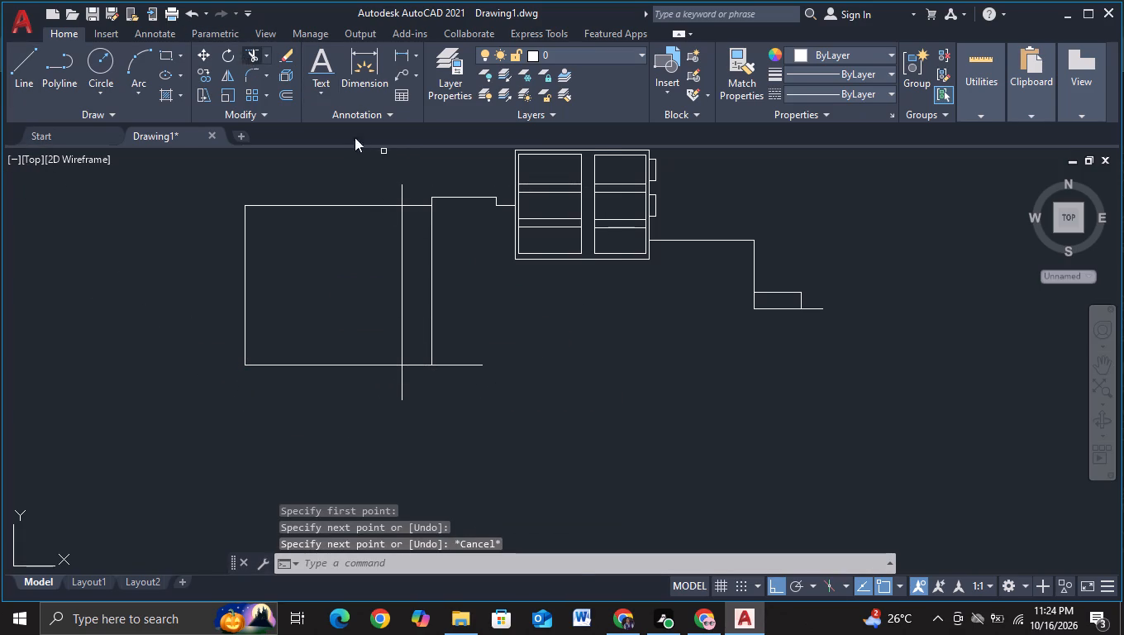
left_click(402, 193)
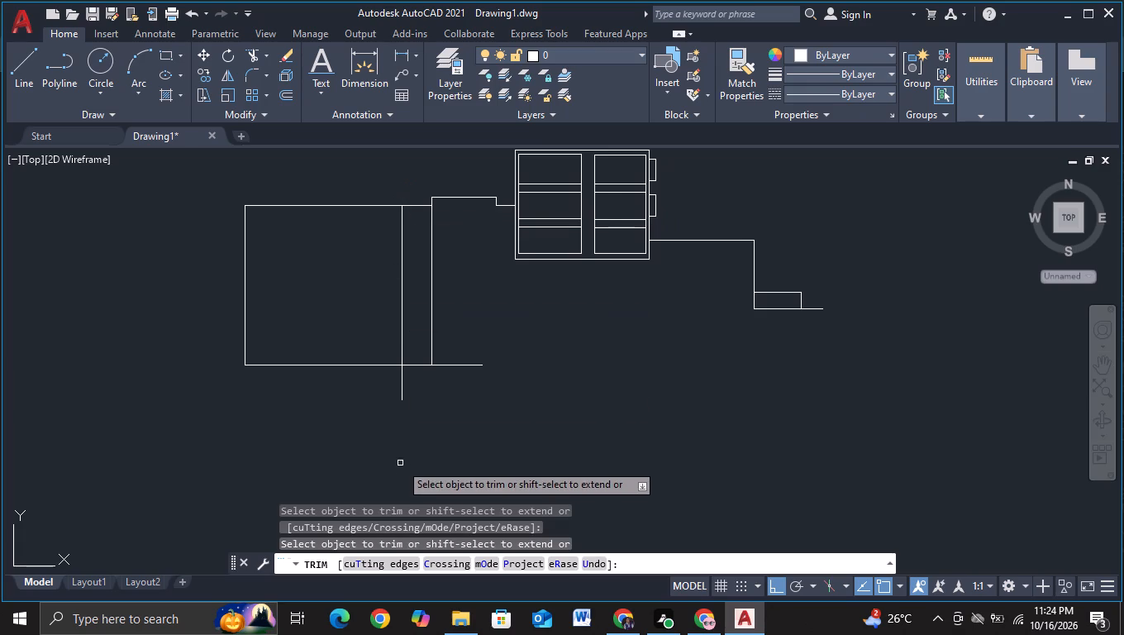
left_click(402, 395)
left_click(455, 365)
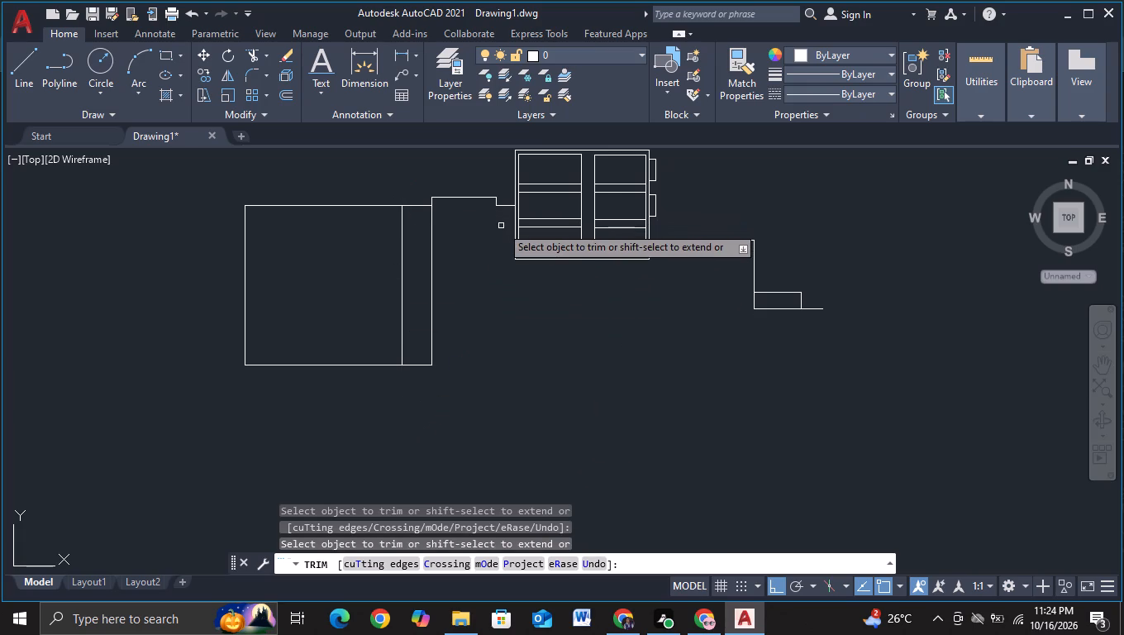
key("Escape")
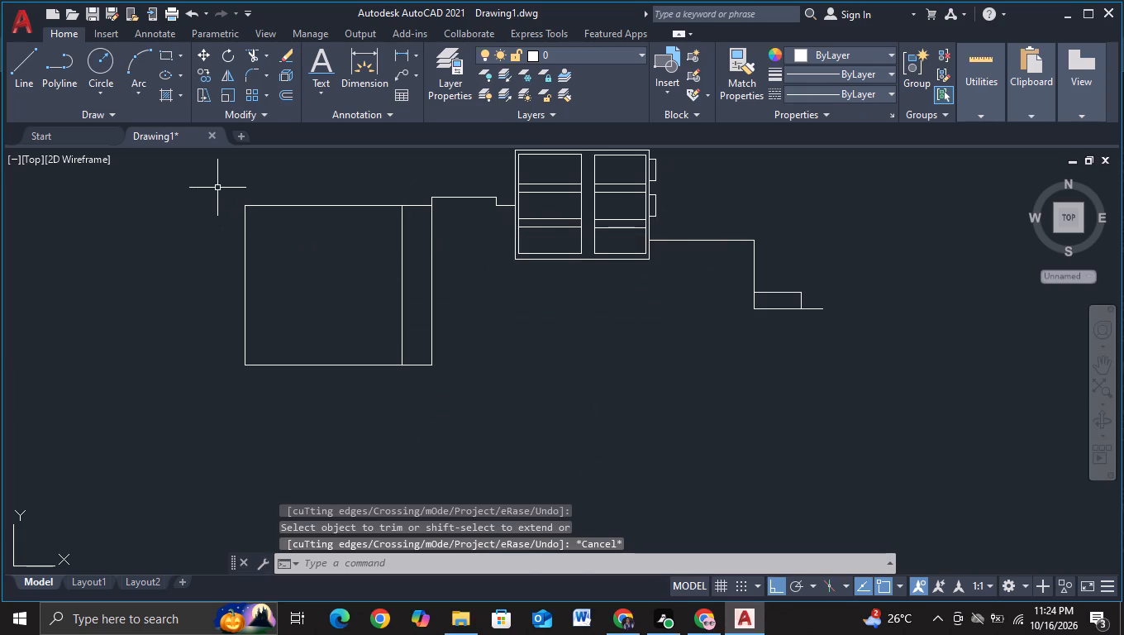
Move the box with its inner vertical and the attached raised step a short distance horizontally to the left.
left_click(217, 185)
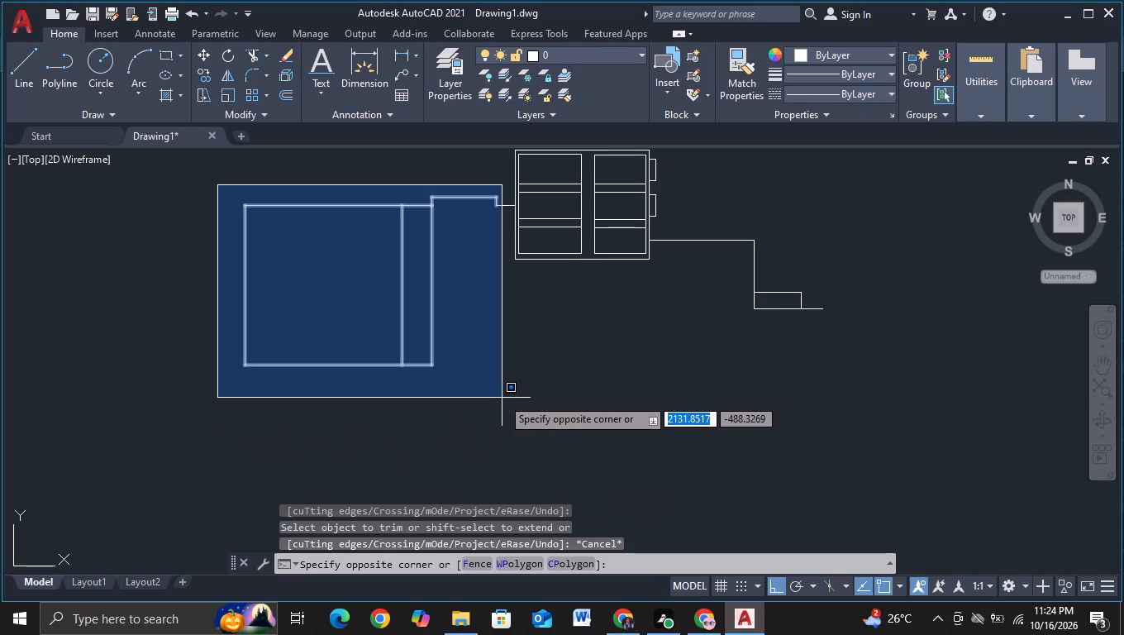
left_click(502, 398)
key("m")
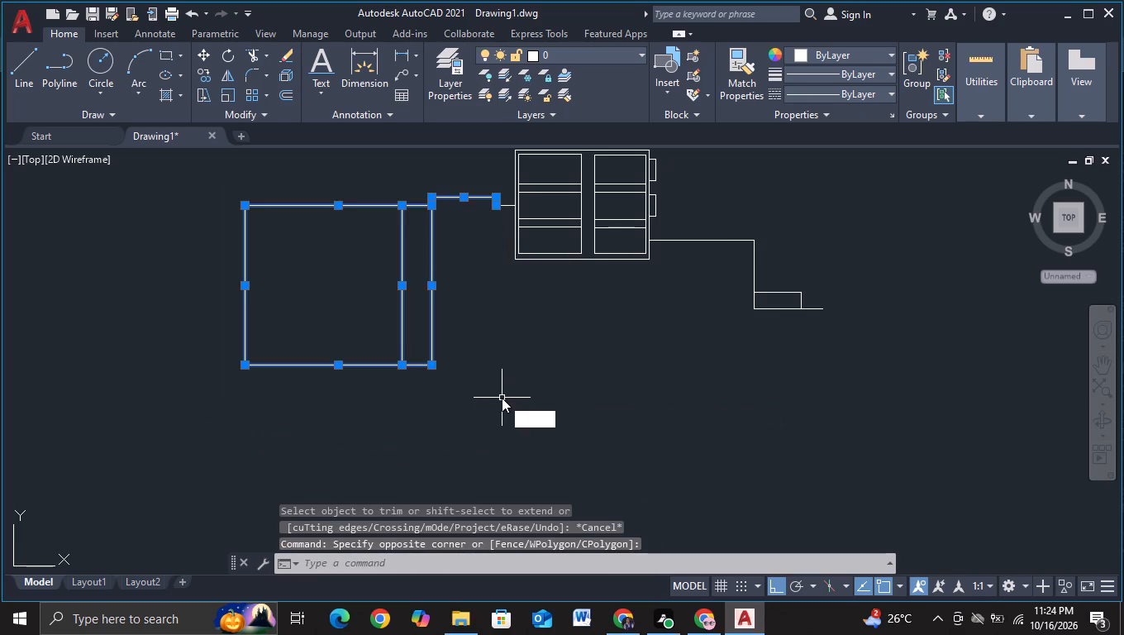
left_click(587, 437)
left_click(396, 337)
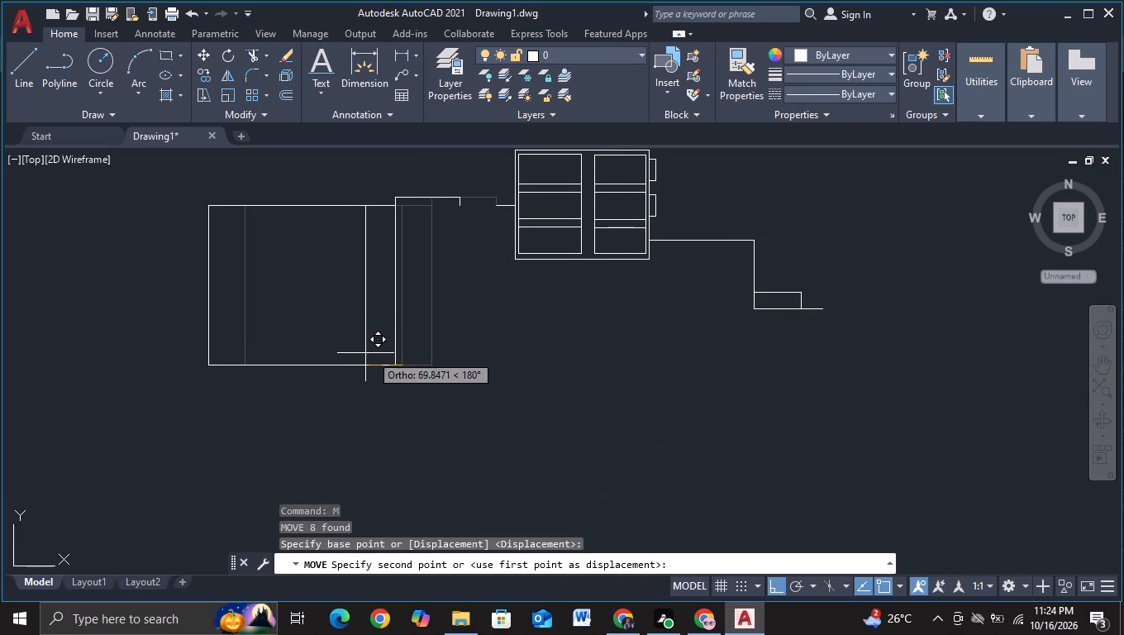
left_click(383, 356)
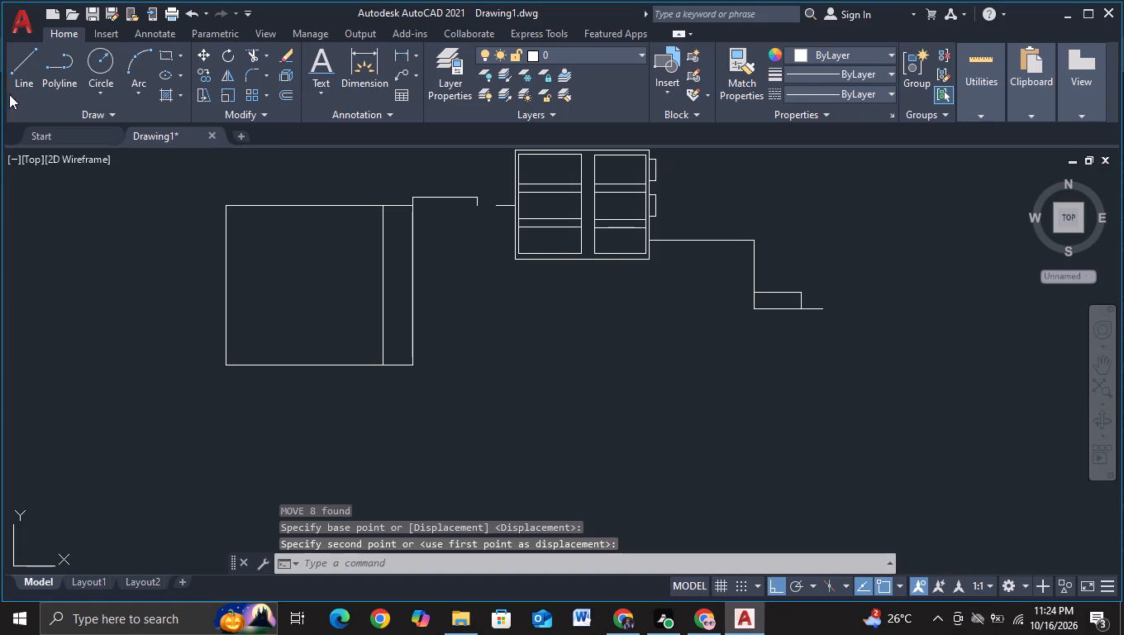
Draw a short horizontal line bridging the gap between the raised step's right foot and the panel frame's stub line.
left_click(21, 91)
left_click(476, 208)
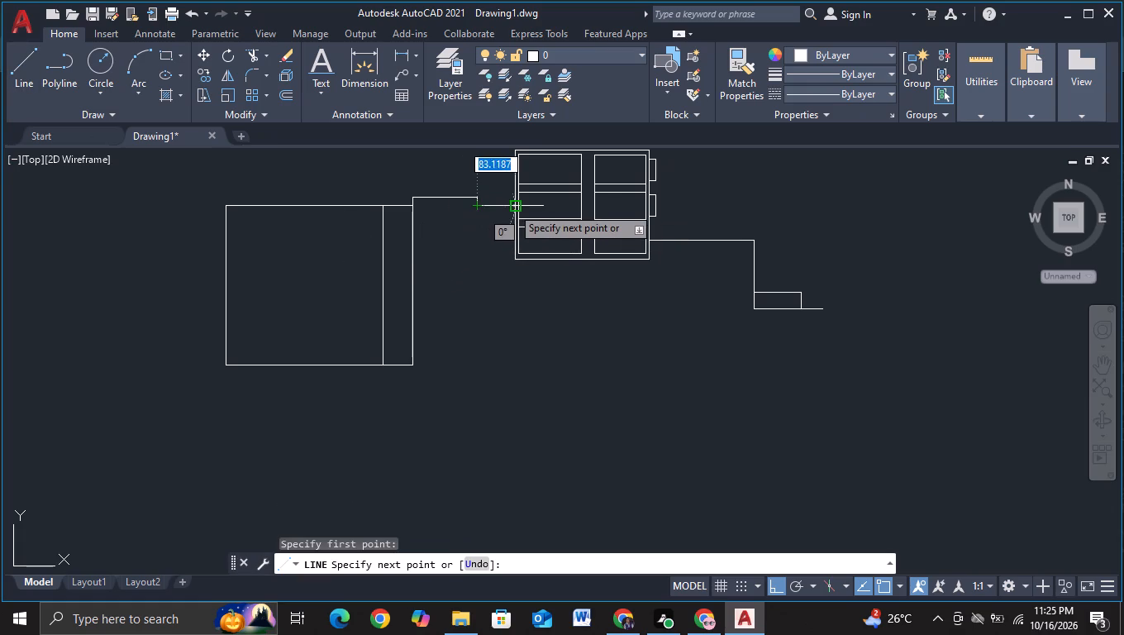
left_click(497, 208)
key("Escape")
Draw a line from the box's inner vertical's lower end straight down, continuing horizontally left past the box's left side.
scroll(450, 390, "down", 1)
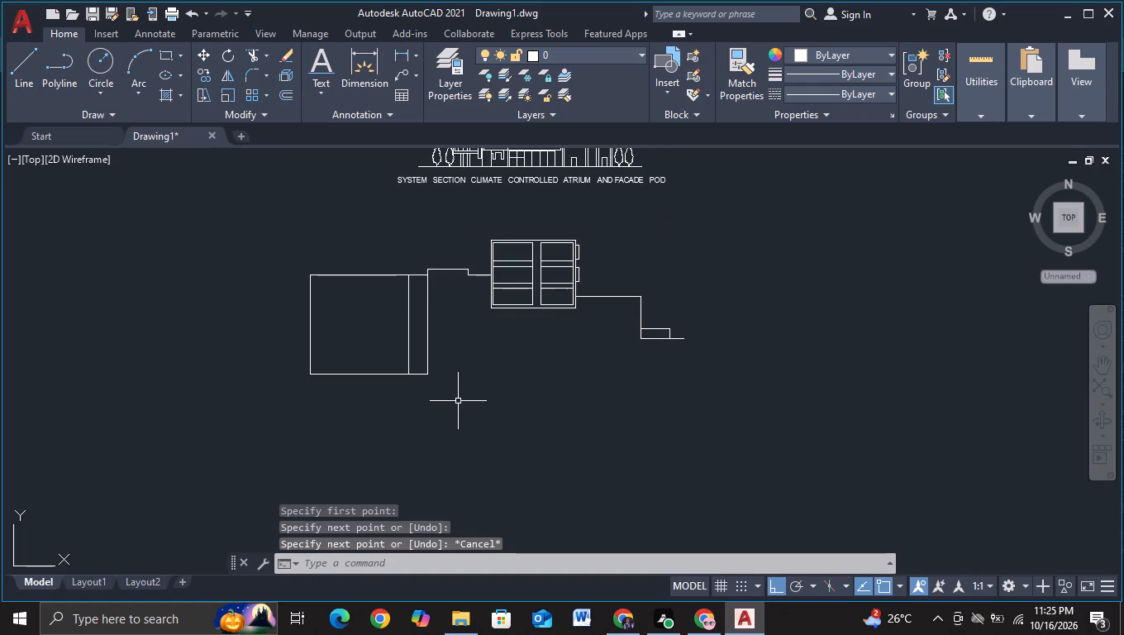
scroll(458, 406, "up", 1)
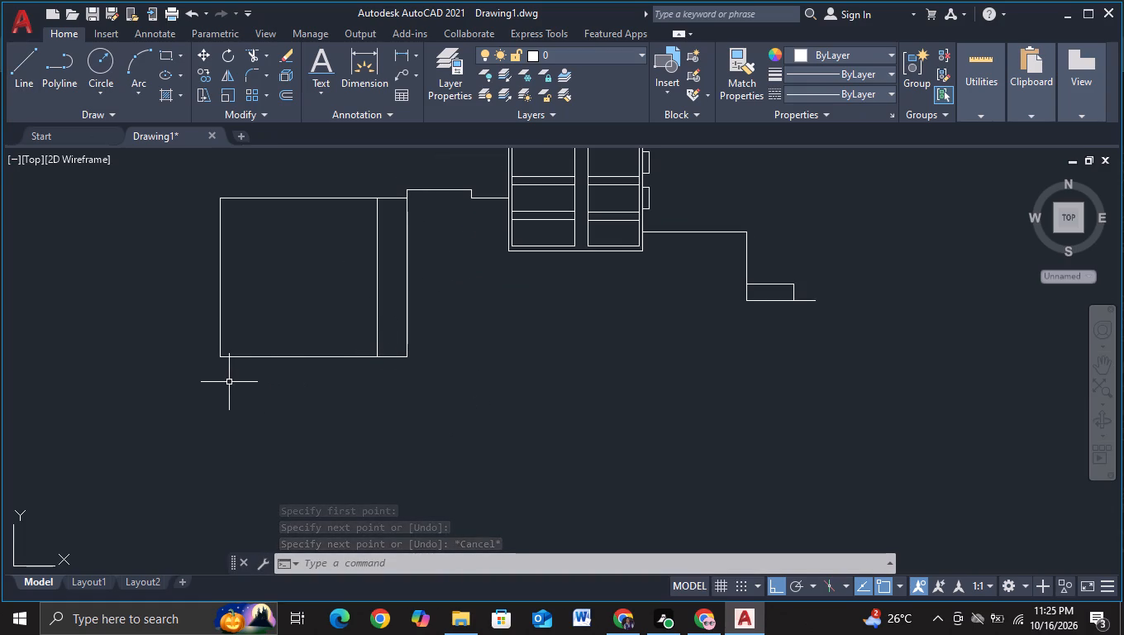
left_click(25, 84)
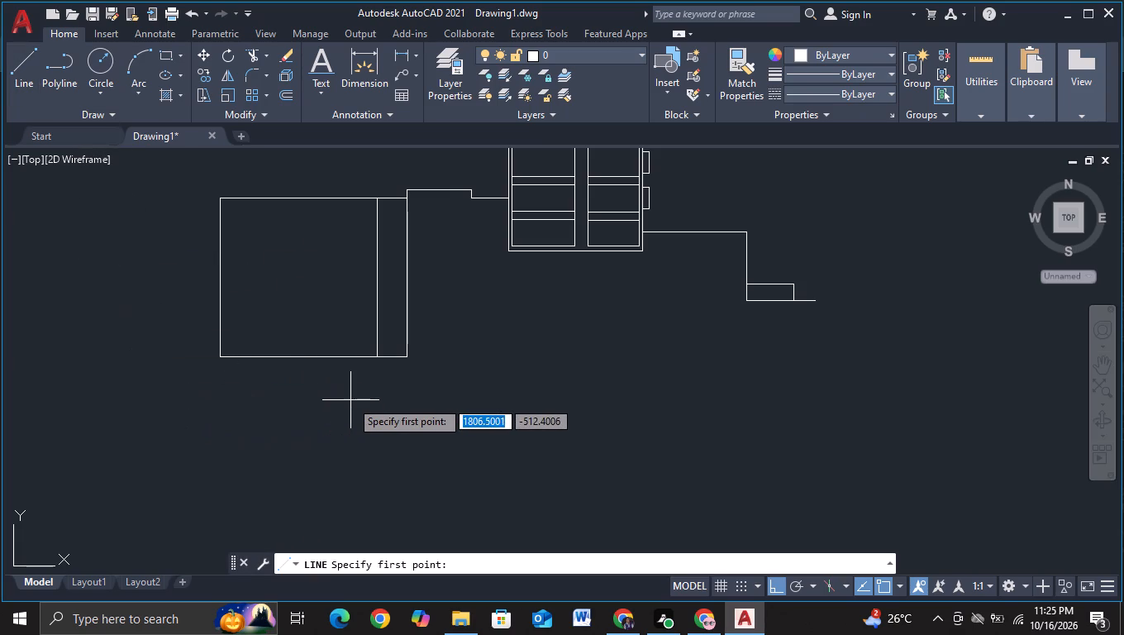
left_click(374, 356)
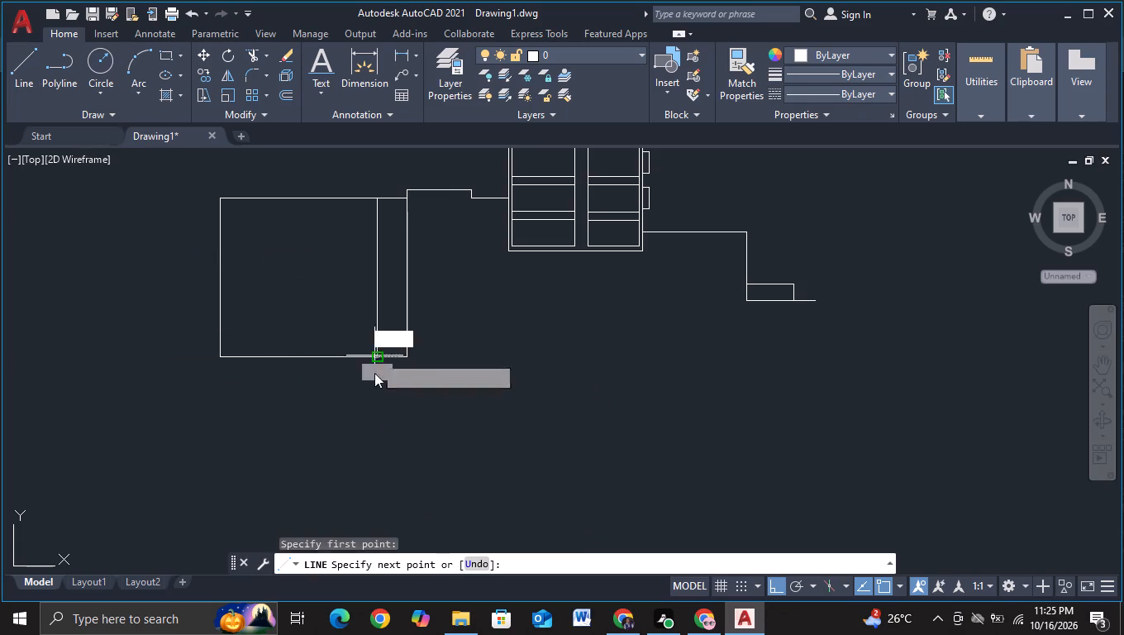
left_click(382, 456)
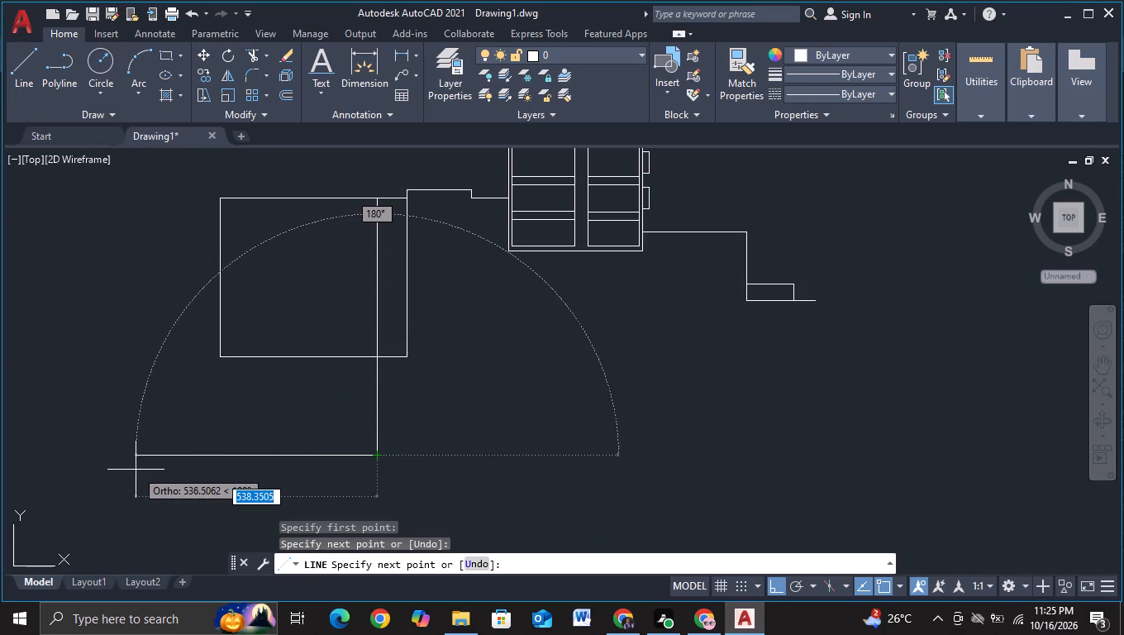
left_click(69, 467)
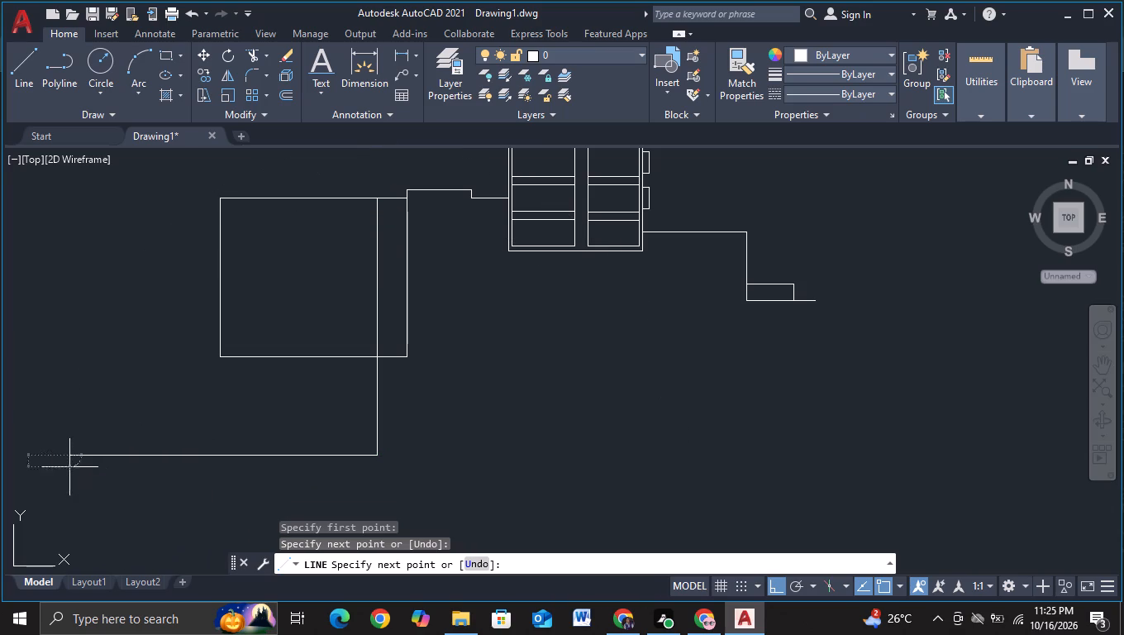
key("Escape")
Draw a long horizontal baseline to the right from the dropped vertical's lower end, extending well past the small rectangle.
left_click(34, 65)
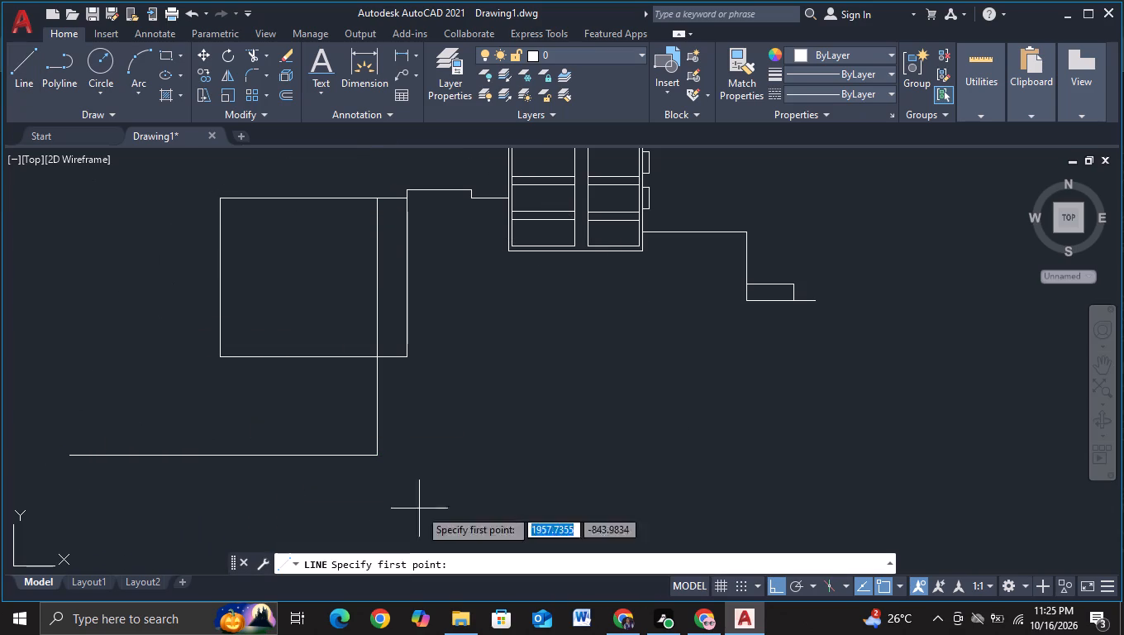
left_click(377, 456)
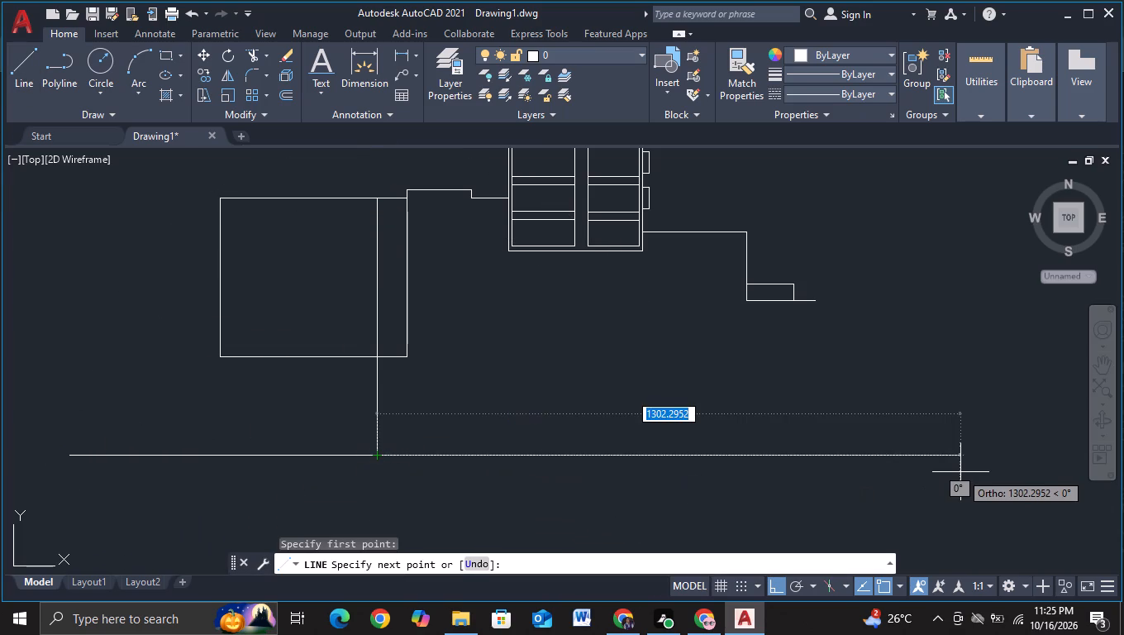
middle_click_drag(960, 472, 722, 504)
left_click(876, 499)
key("Escape")
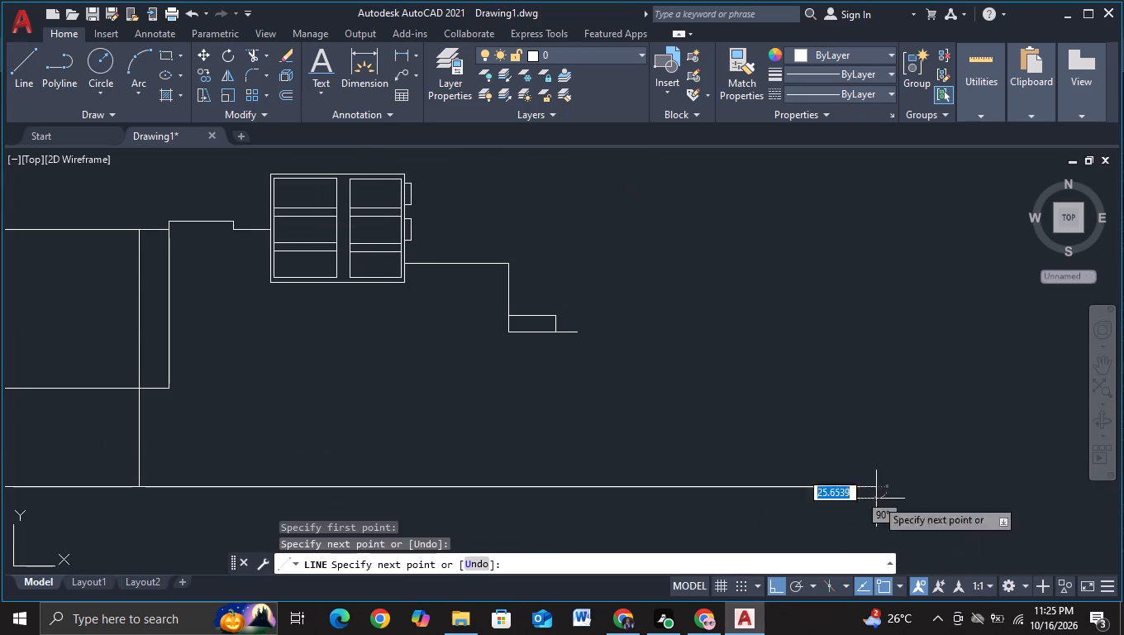
Draw a vertical line down from the right end of the small rectangle's base line, and trim its overhang below the baseline.
left_click(25, 92)
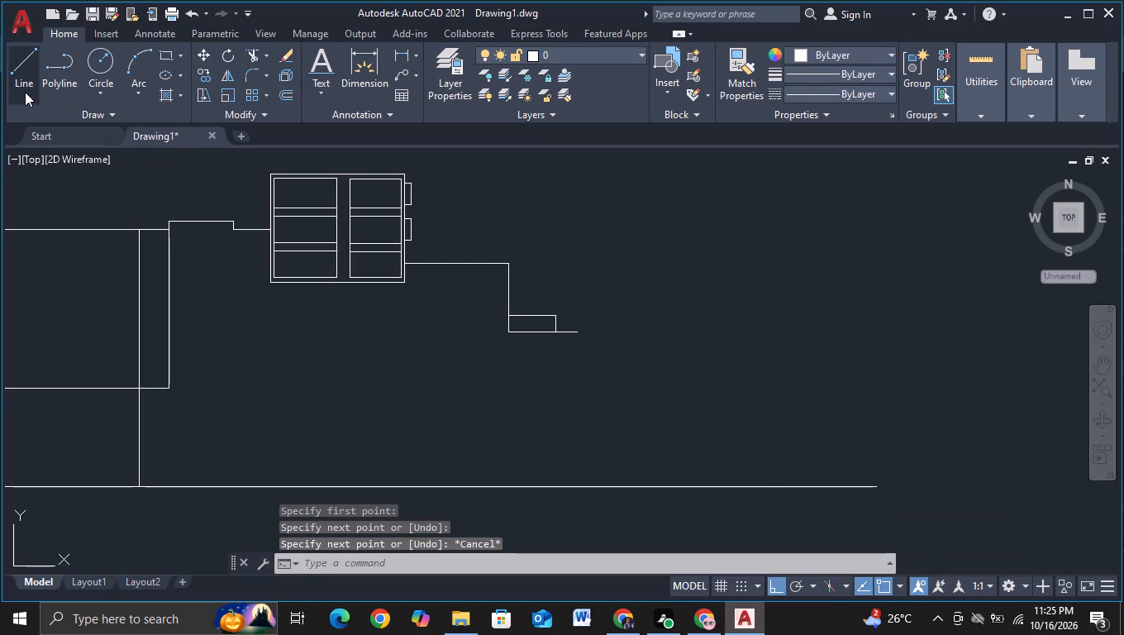
scroll(331, 372, "down", 2)
middle_click_drag(466, 402, 436, 415)
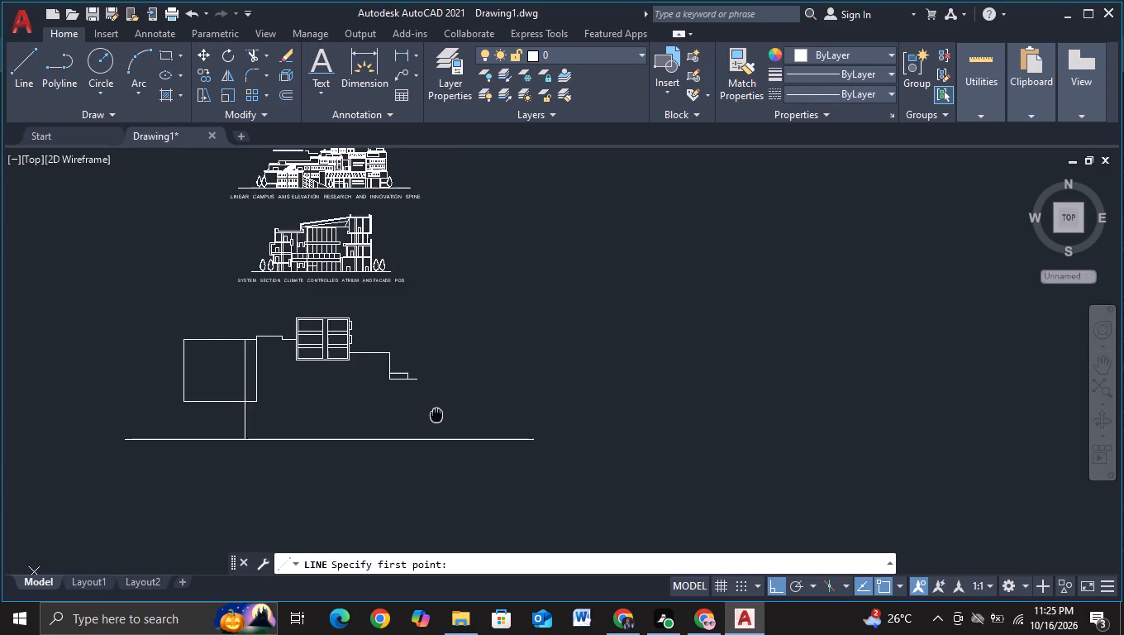
middle_click_drag(436, 415, 497, 415)
scroll(498, 416, "up", 2)
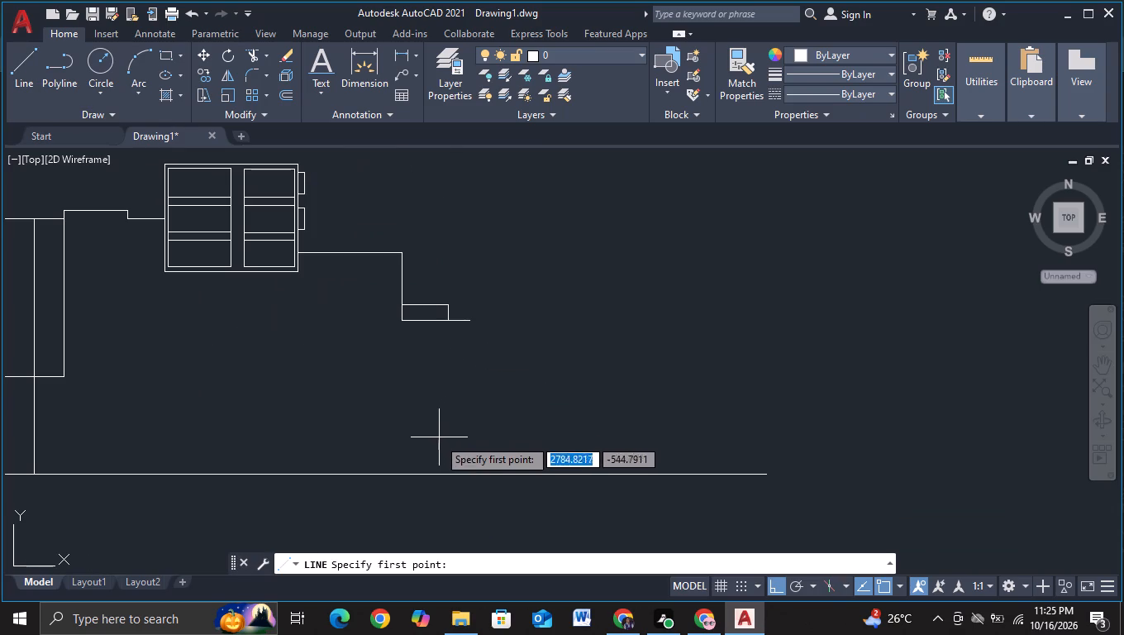
left_click_drag(468, 322, 468, 330)
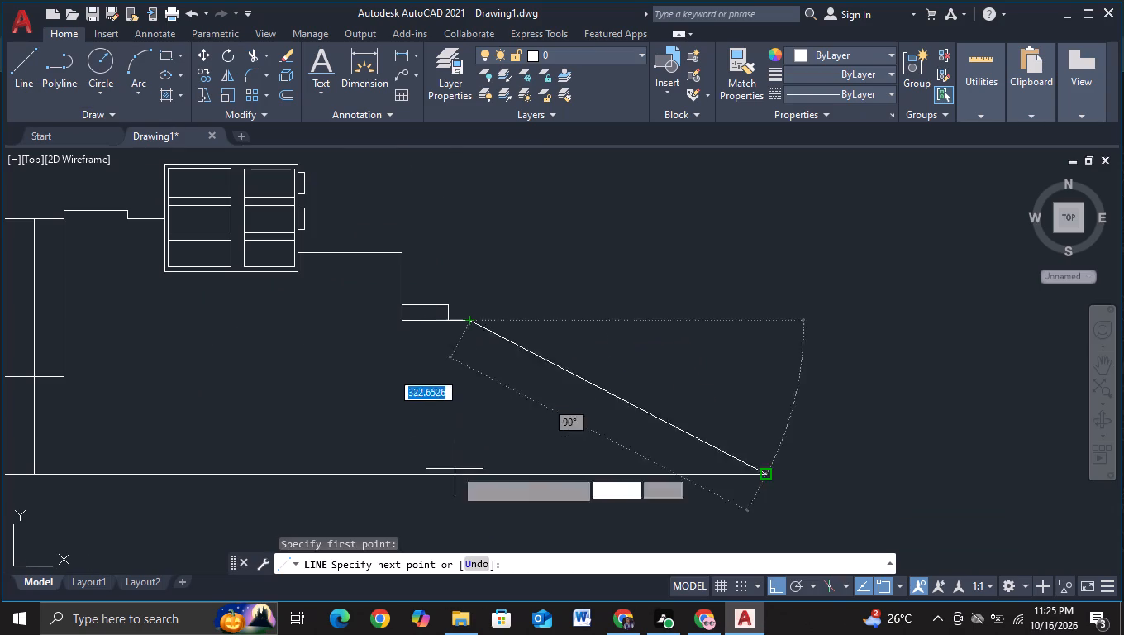
left_click(451, 504)
key("Escape")
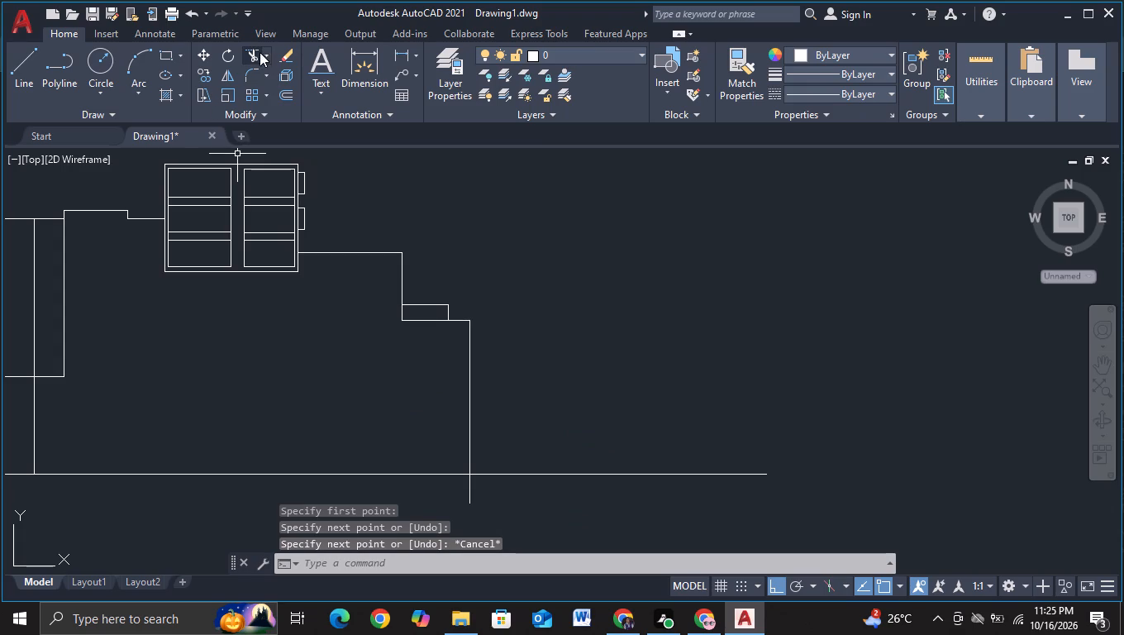
left_click(250, 60)
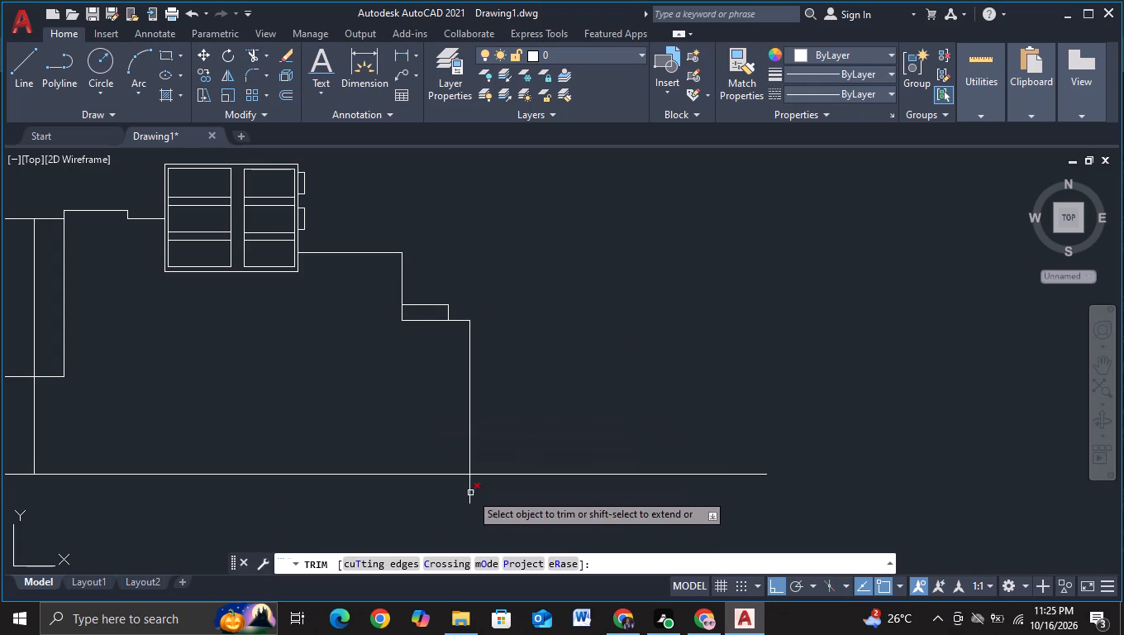
left_click(470, 493)
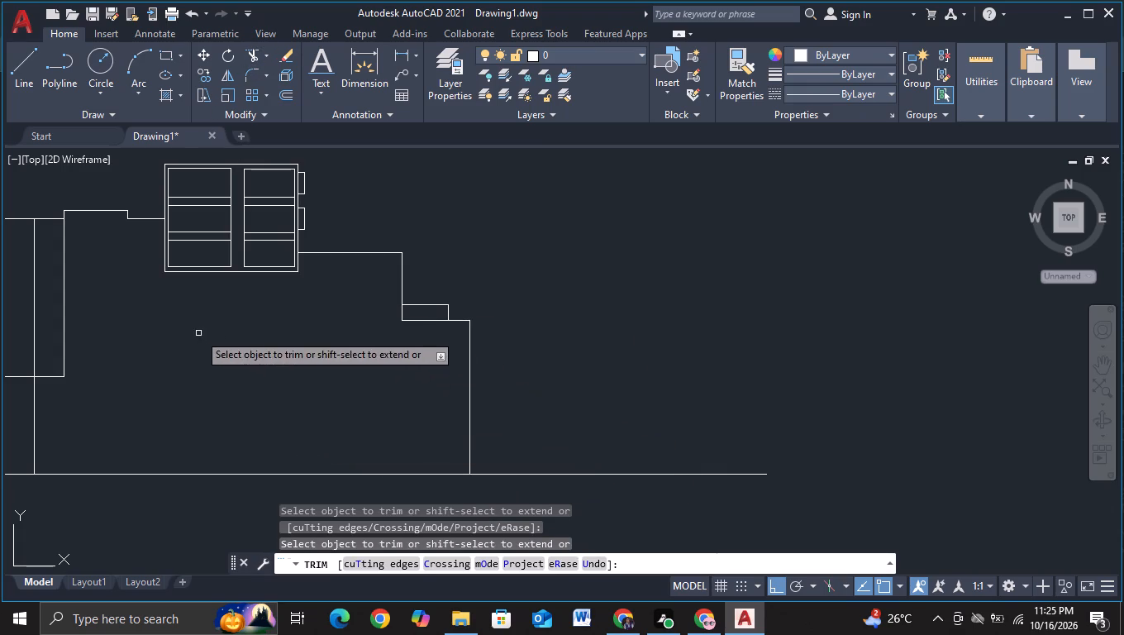
Draw an inner three-sided outline left of the dropped vertical: up about 362 from below the baseline, left, and back down past the baseline.
left_click(26, 83)
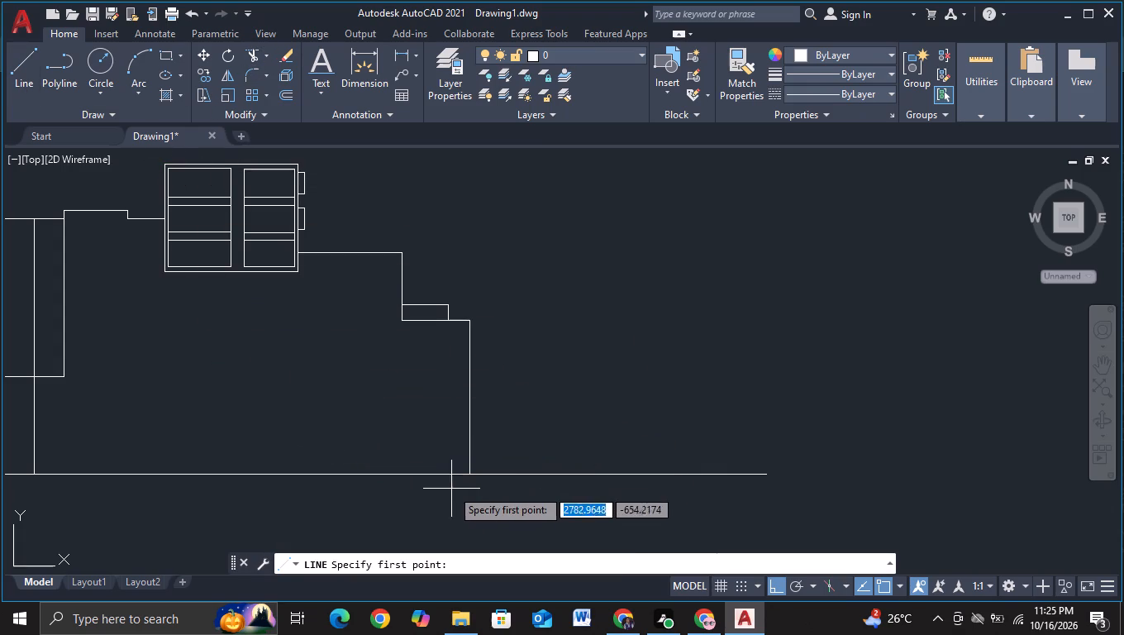
left_click(463, 490)
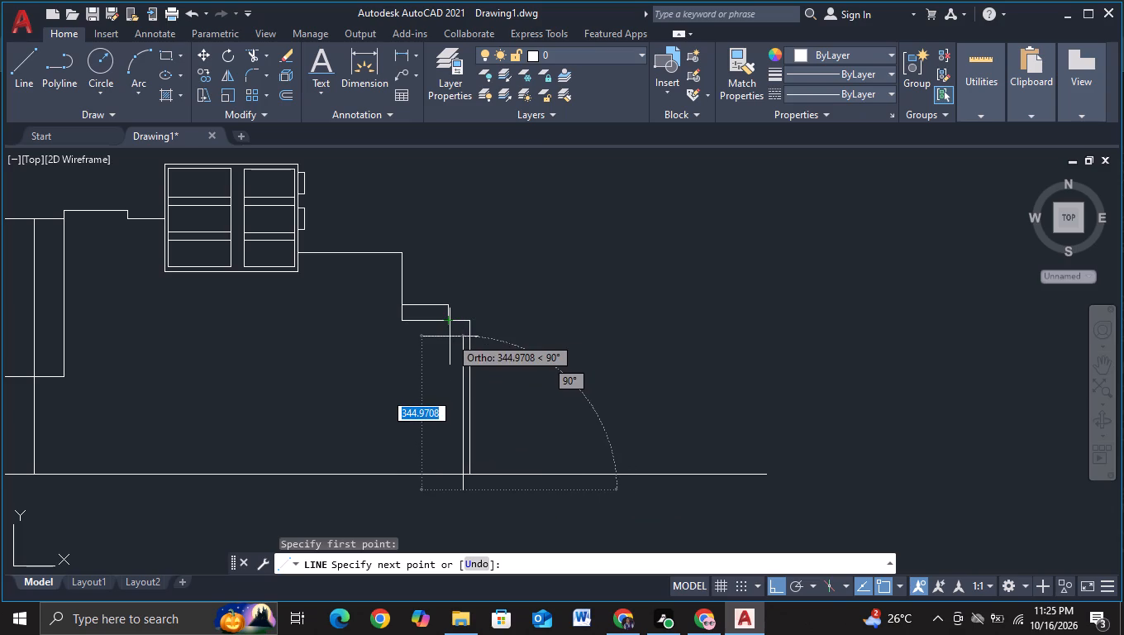
scroll(450, 364, "up", 2)
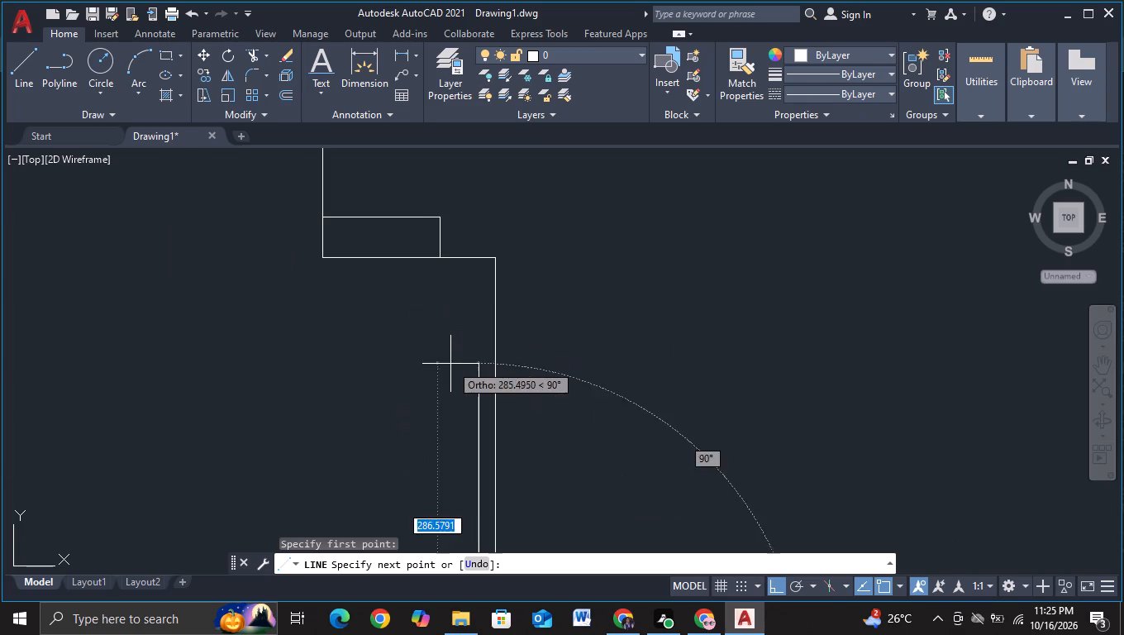
left_click(472, 279)
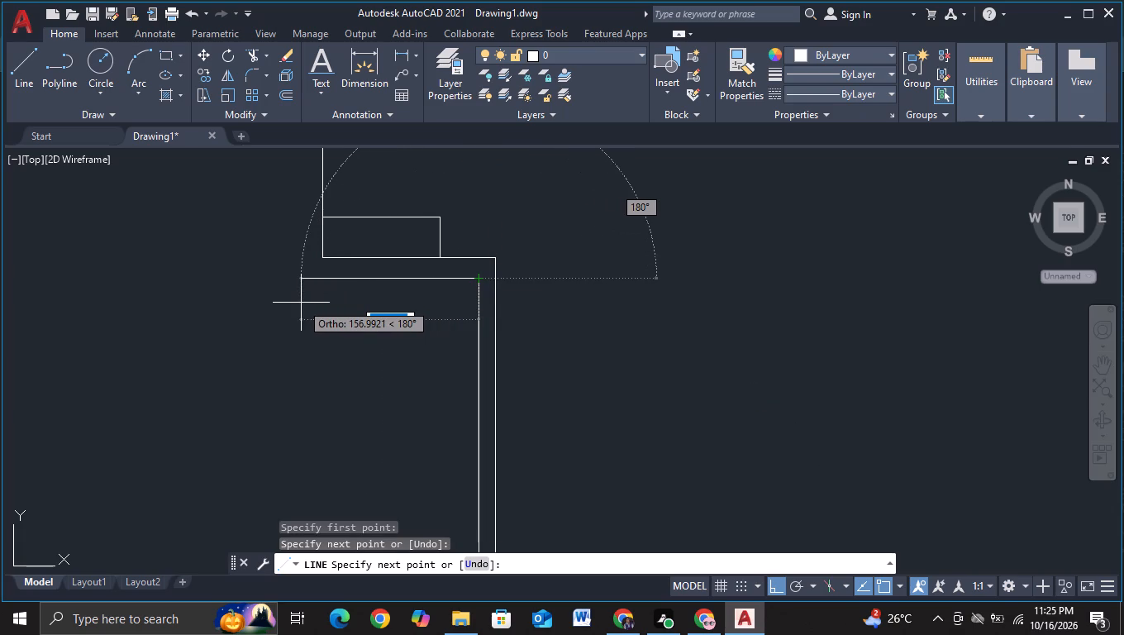
scroll(255, 303, "down", 2)
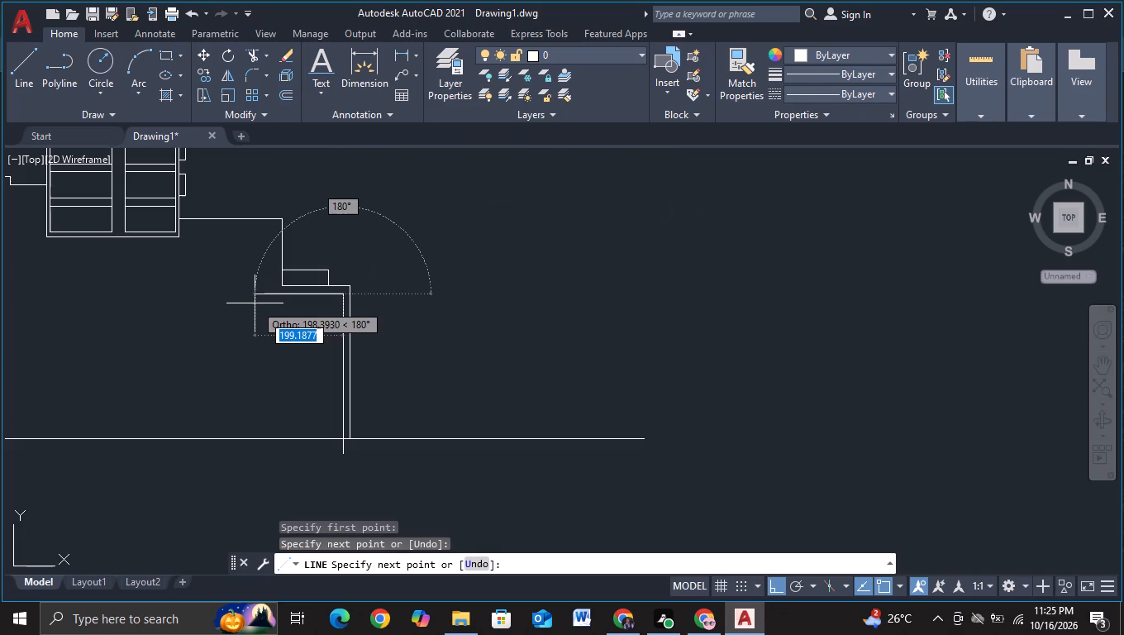
left_click(260, 303)
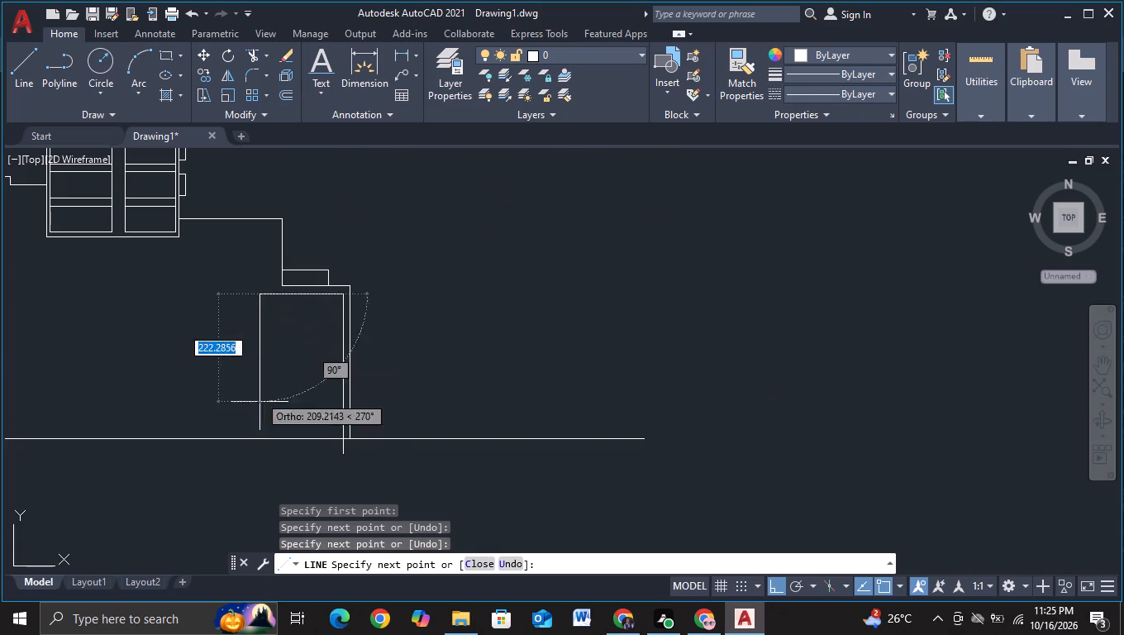
left_click(255, 447)
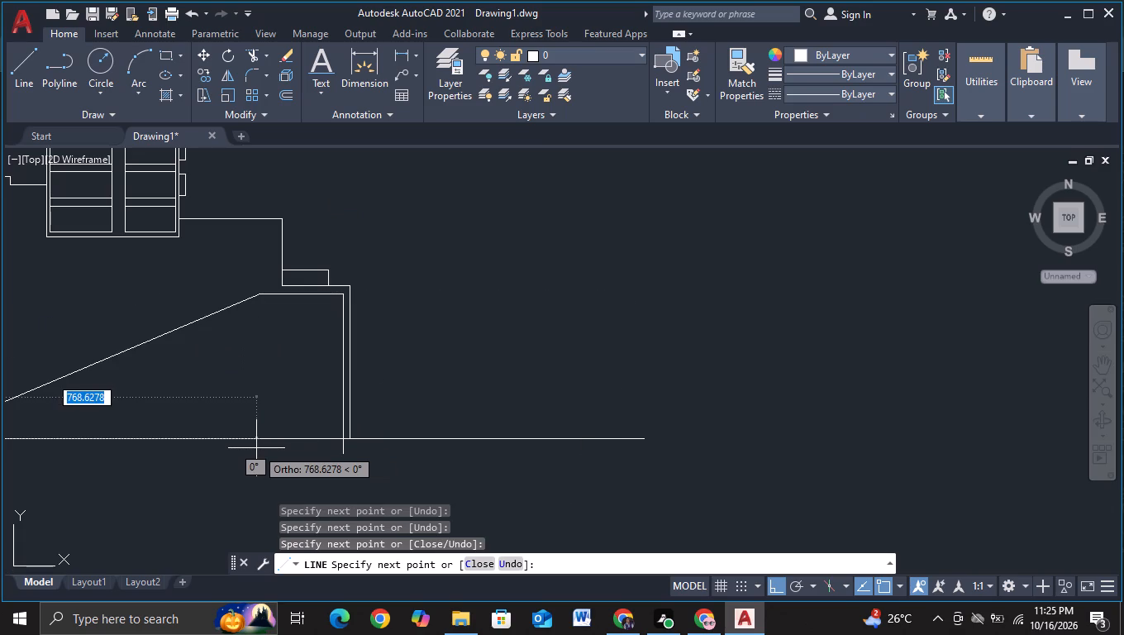
key("ctrl+z")
left_click(255, 469)
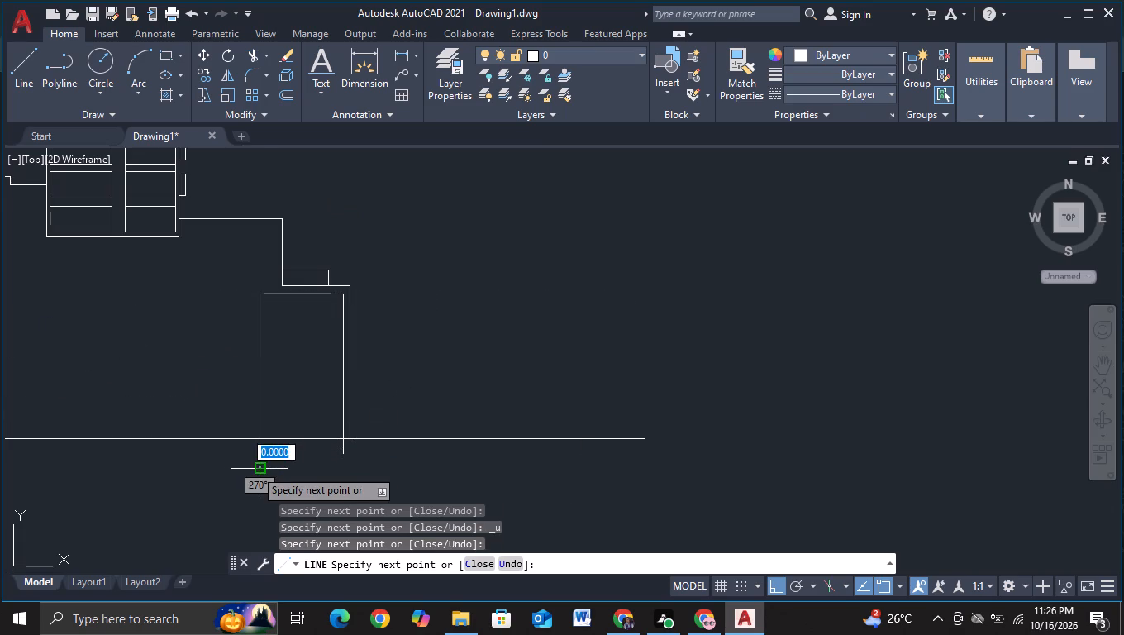
key("Escape")
Trim both of the inner outline's vertical overhangs below the baseline.
left_click(250, 52)
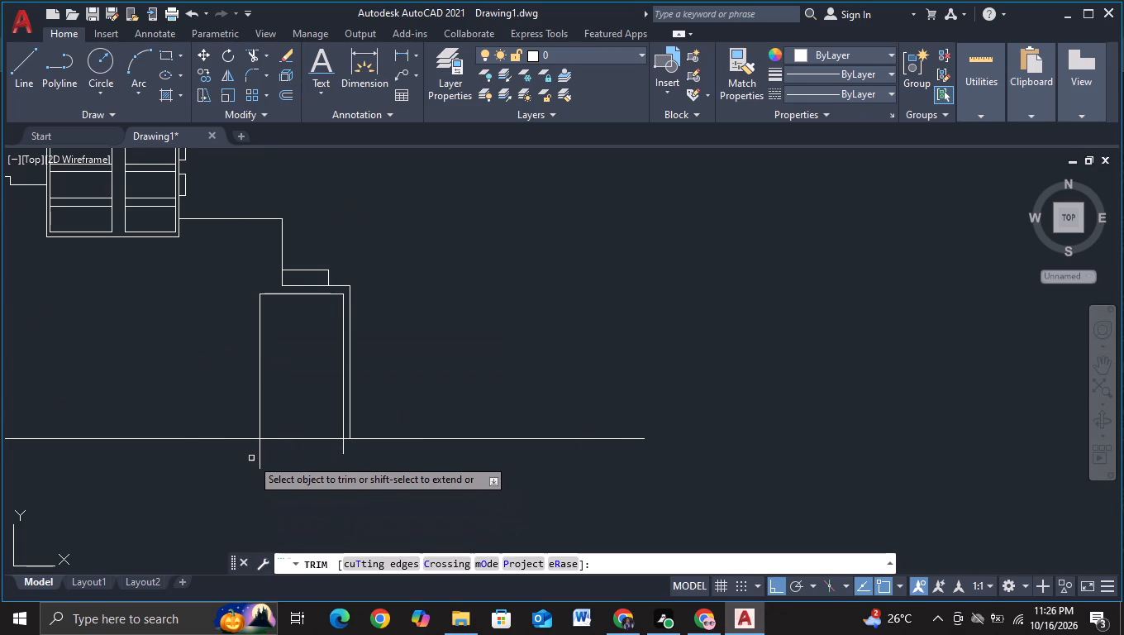
left_click(252, 457)
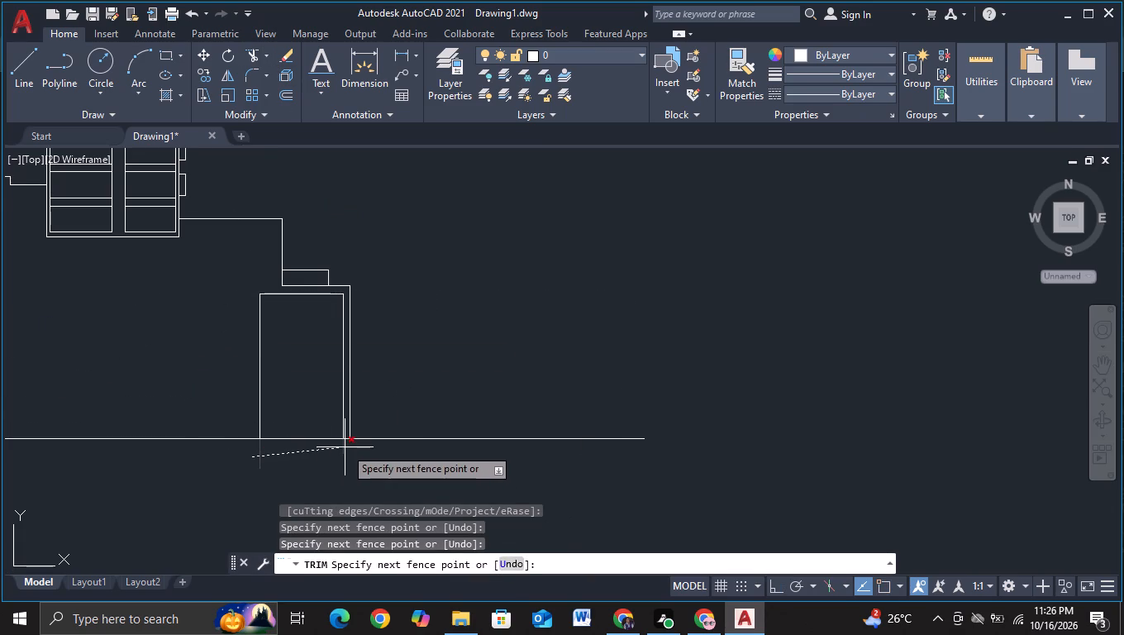
left_click(347, 447)
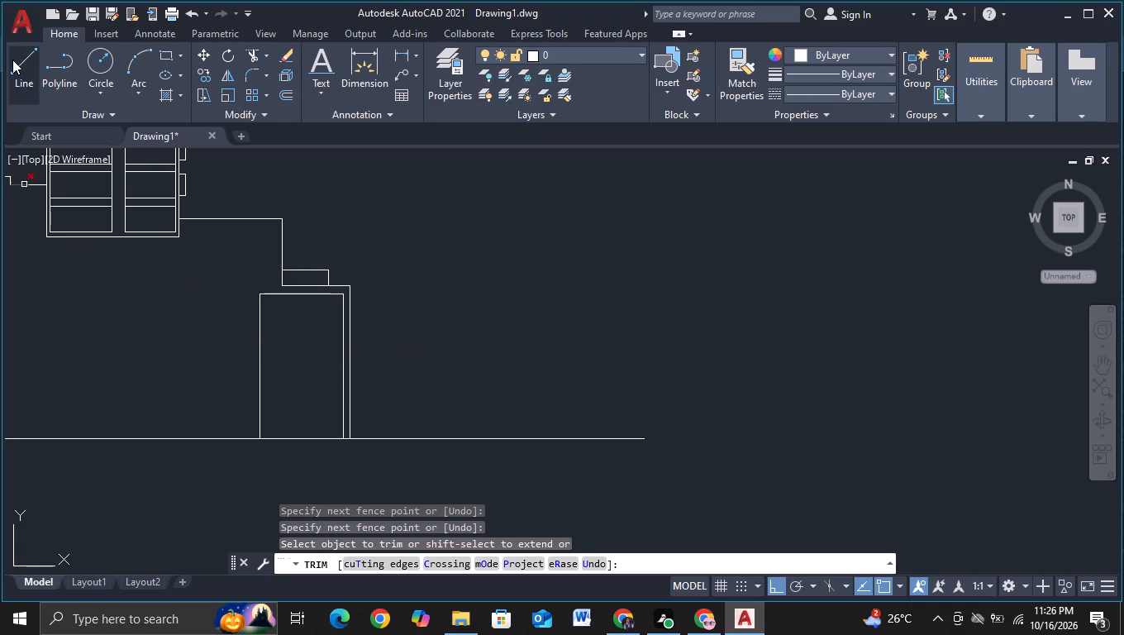
Draw a line left from the small rectangle's lower-left corner and down about 495 past the baseline, trimming its overhang.
left_click(12, 60)
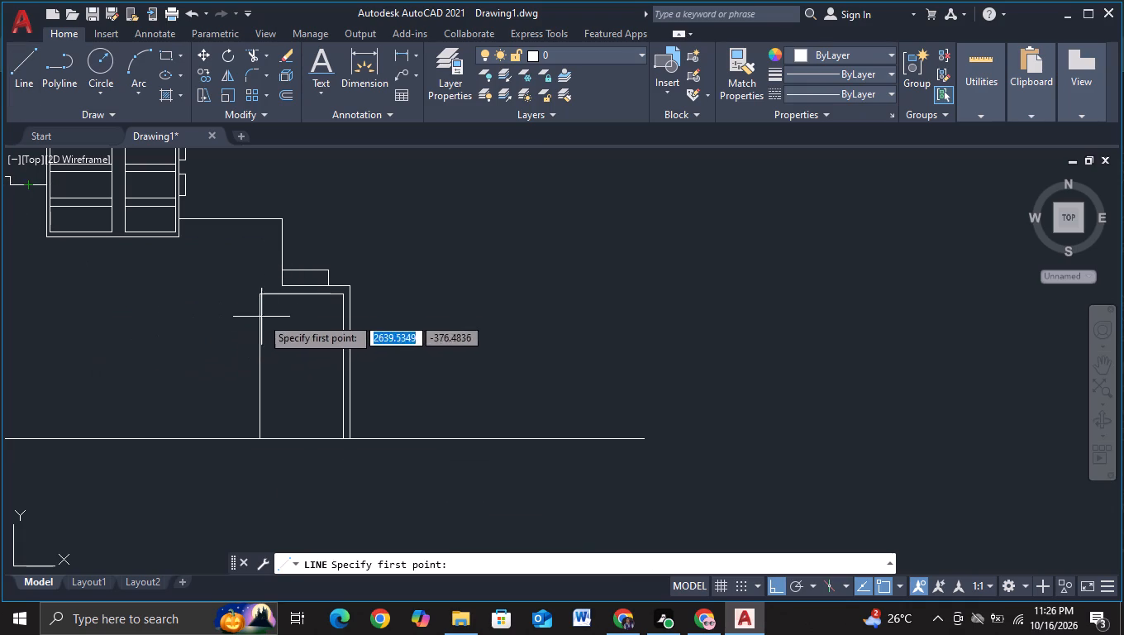
left_click(276, 285)
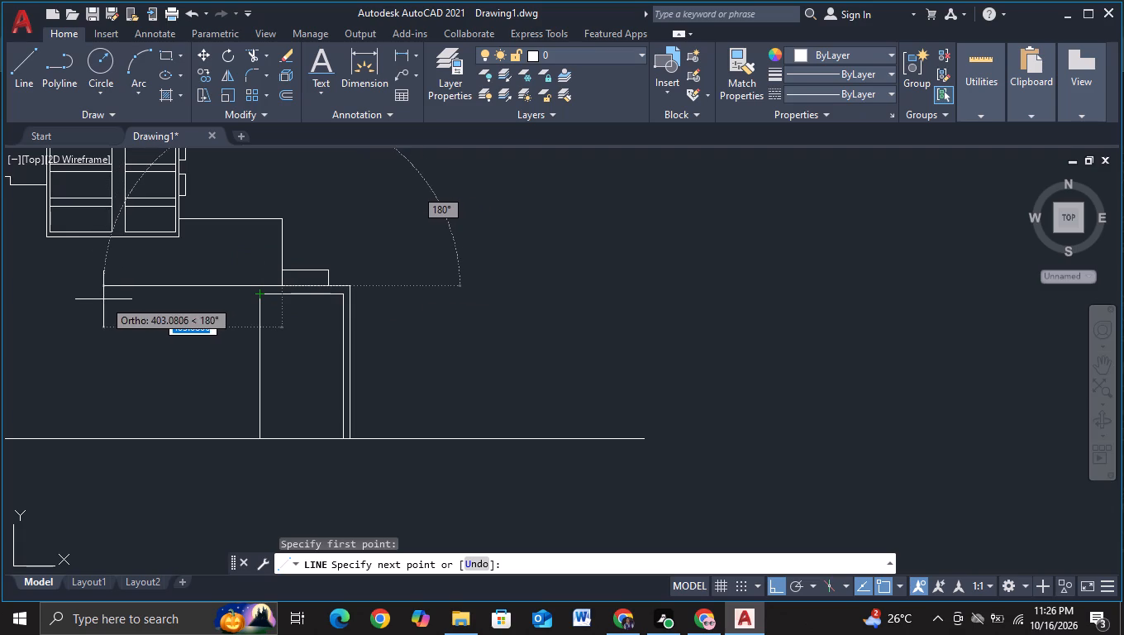
left_click(83, 298)
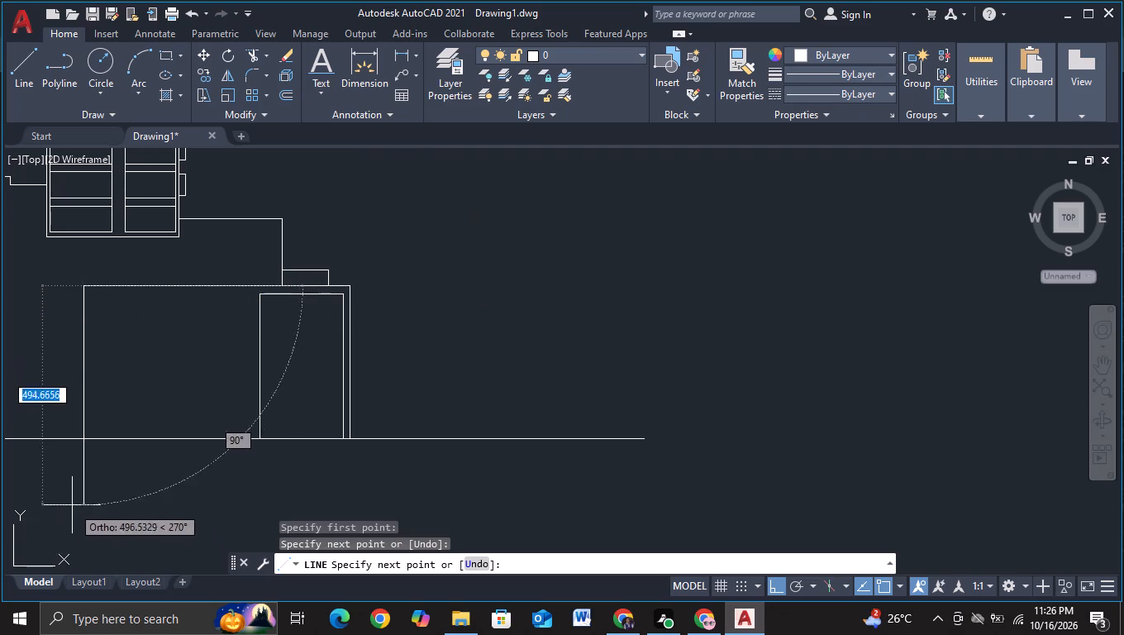
left_click(72, 505)
key("Escape")
left_click(244, 57)
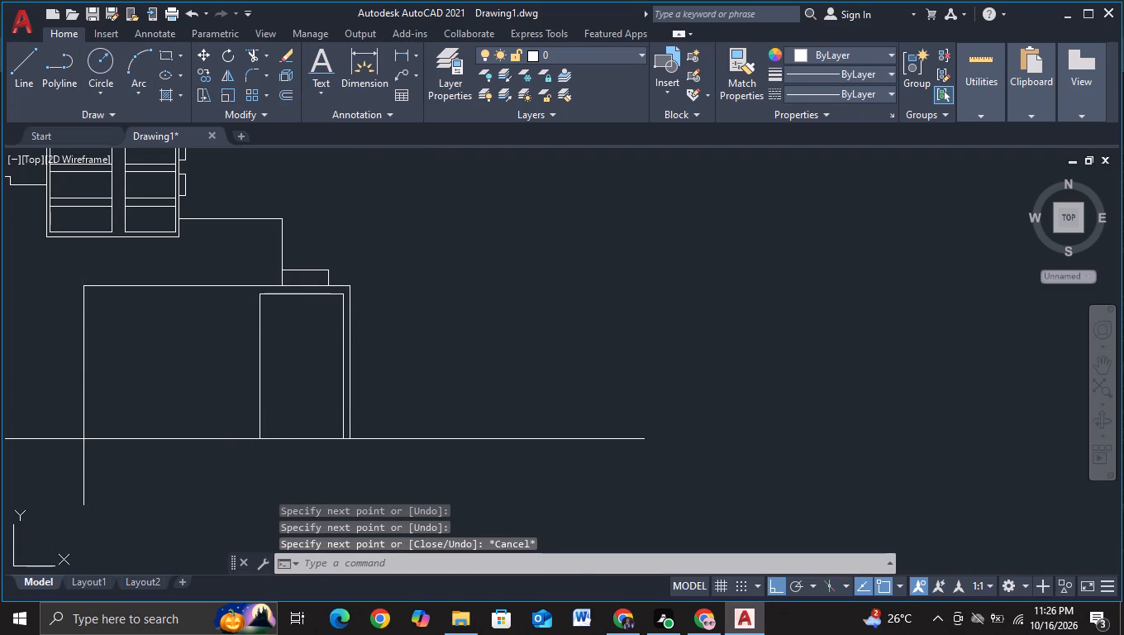
left_click_drag(40, 477, 131, 468)
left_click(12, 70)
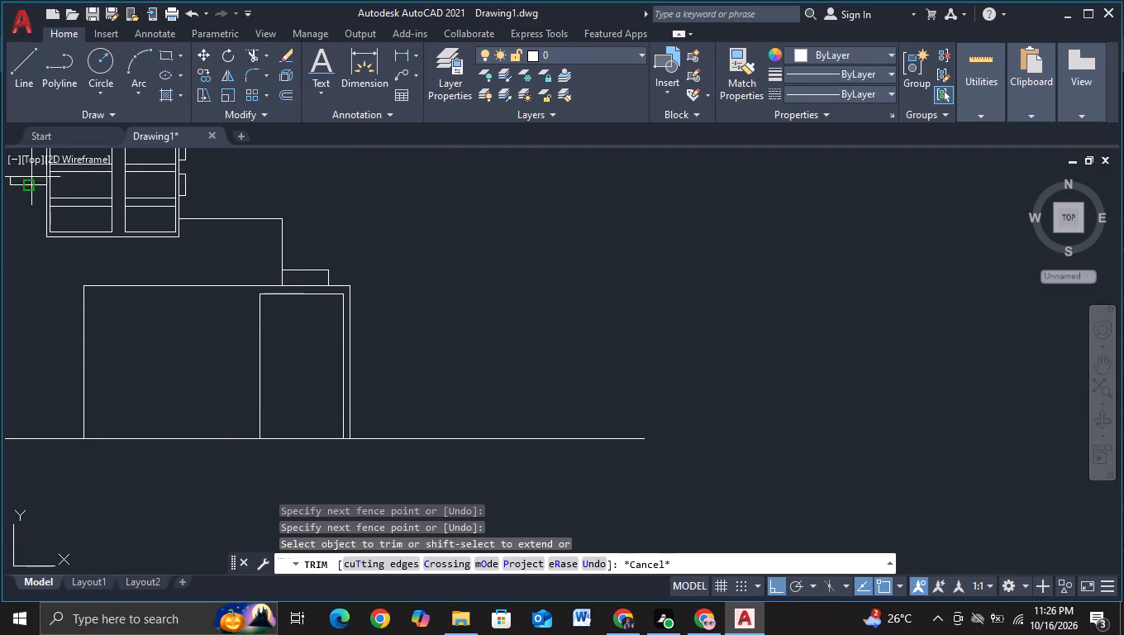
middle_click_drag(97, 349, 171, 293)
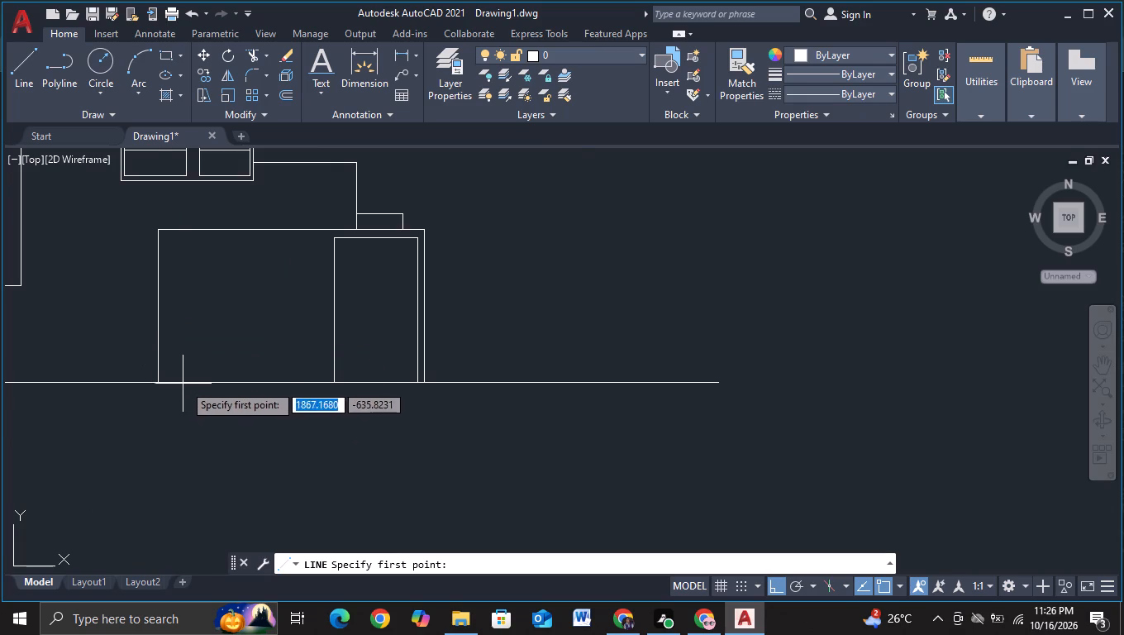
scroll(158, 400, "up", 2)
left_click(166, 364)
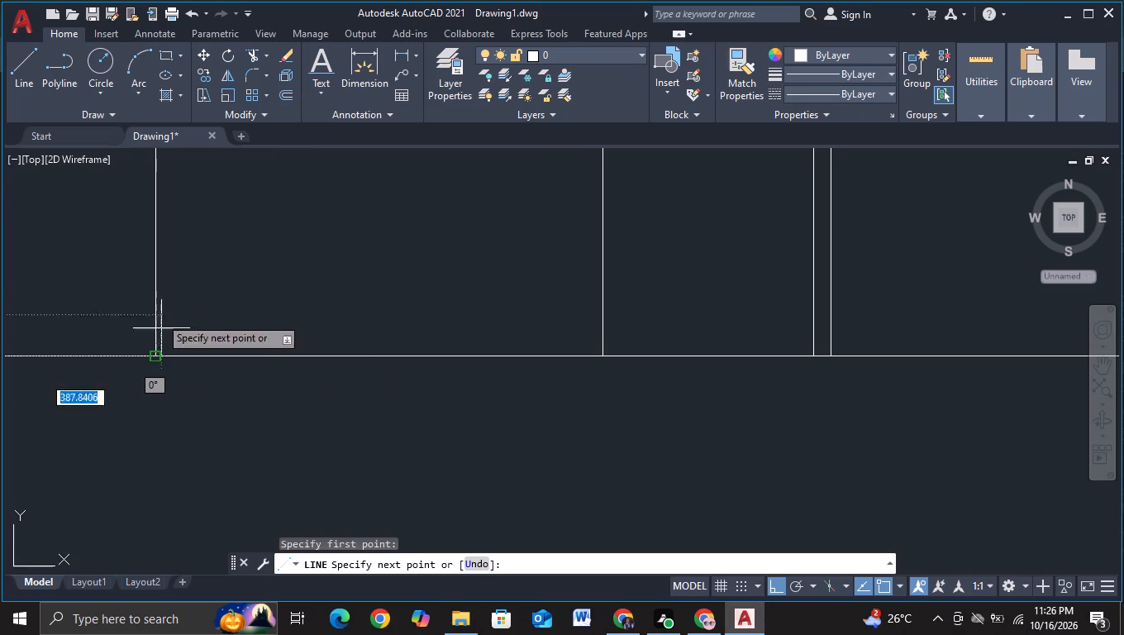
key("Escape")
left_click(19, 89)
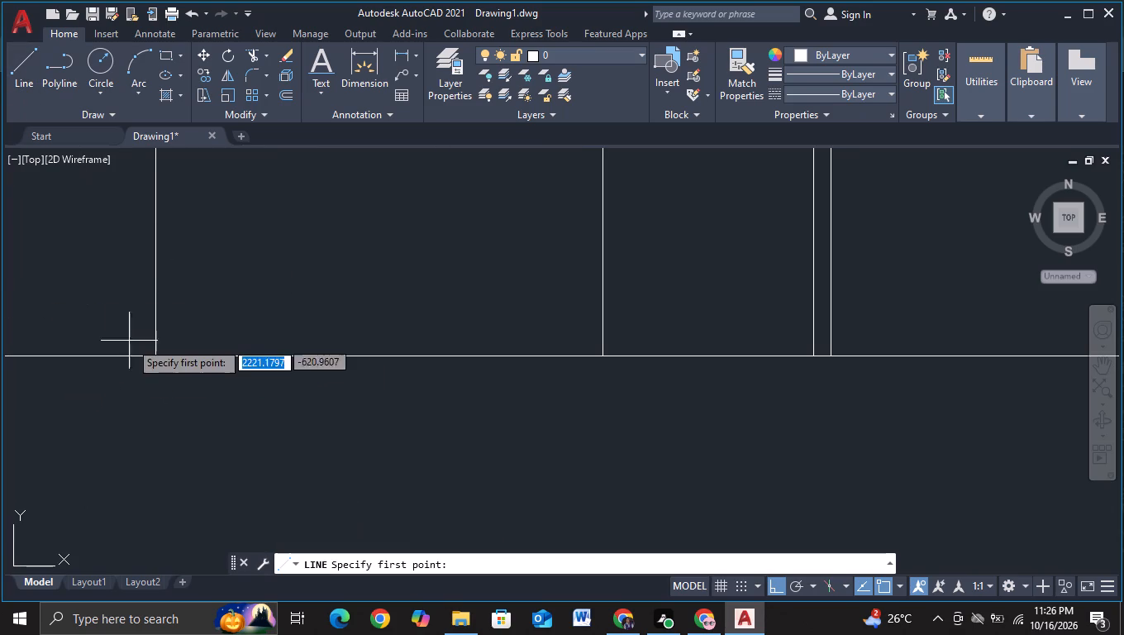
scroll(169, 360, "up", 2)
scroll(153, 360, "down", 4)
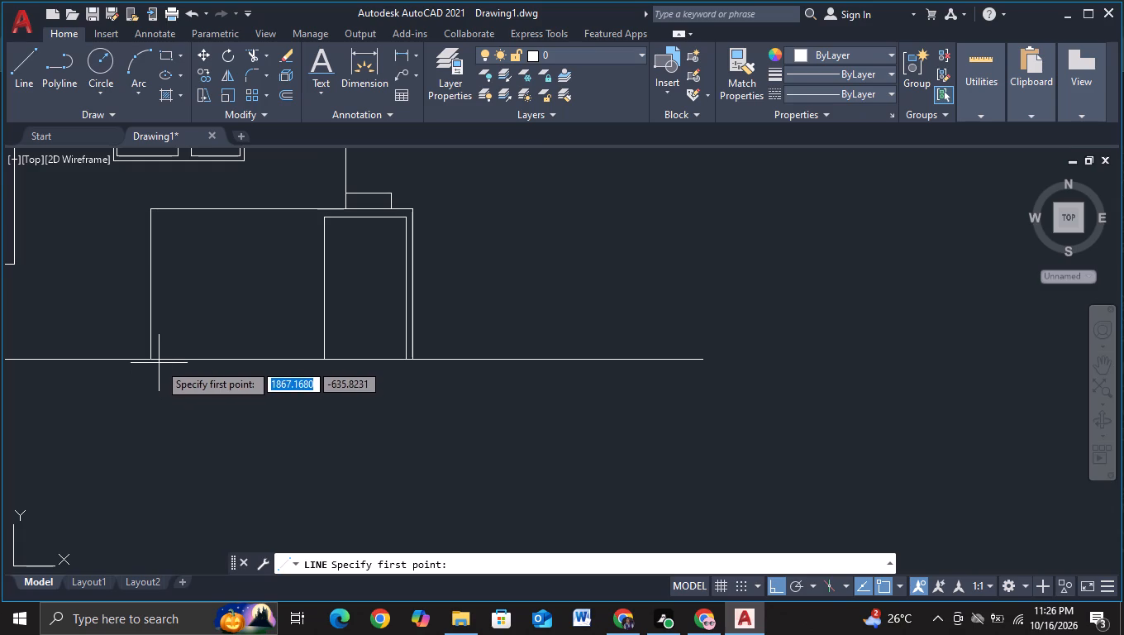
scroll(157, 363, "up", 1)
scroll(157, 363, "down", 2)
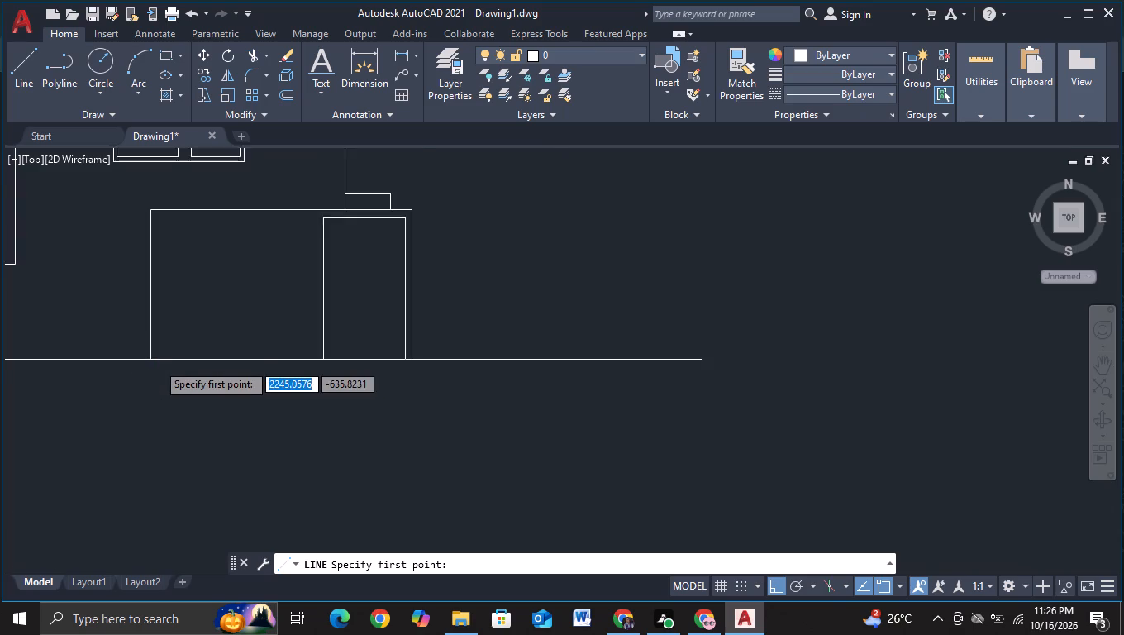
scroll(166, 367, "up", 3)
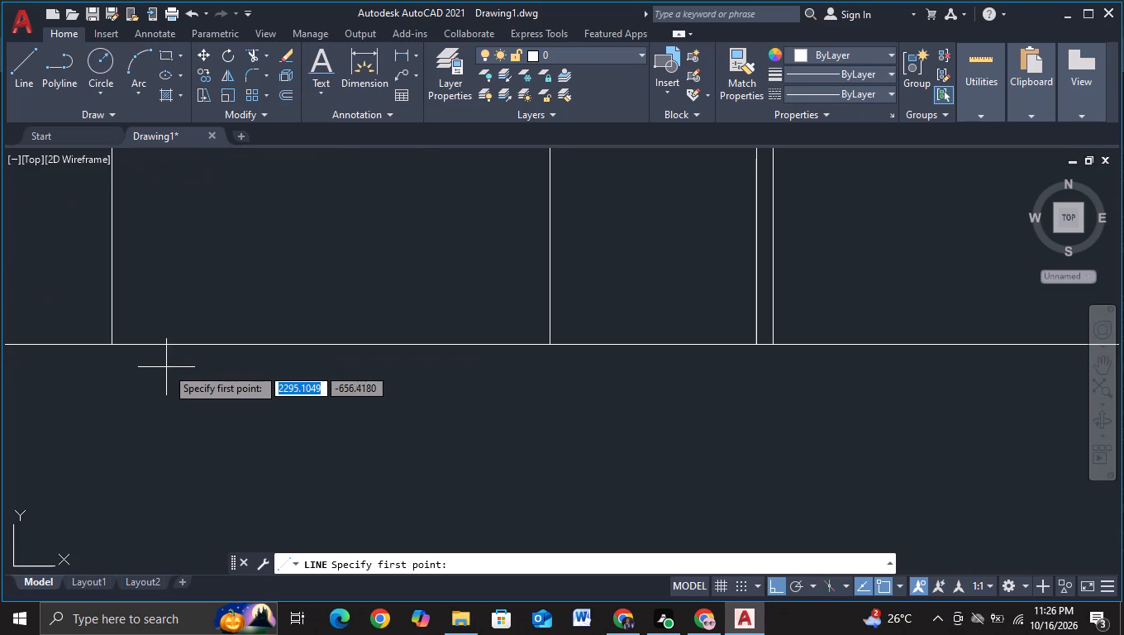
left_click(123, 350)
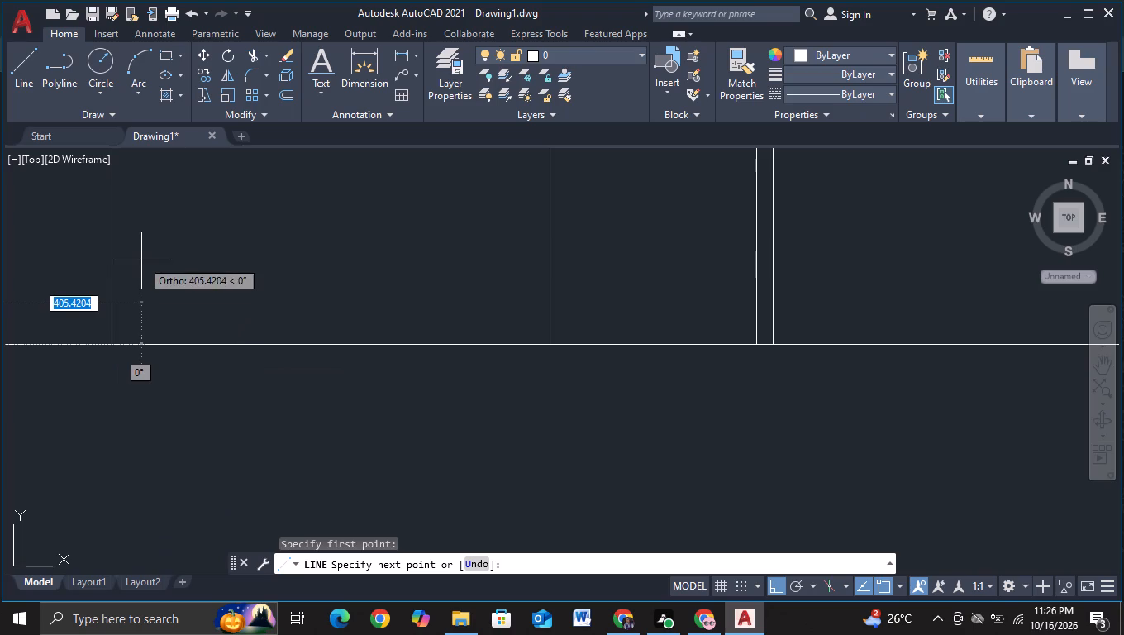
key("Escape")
Turn object snap off and draw a vertical about 340 long just inside the new left wall line, starting slightly below the baseline.
key("F3")
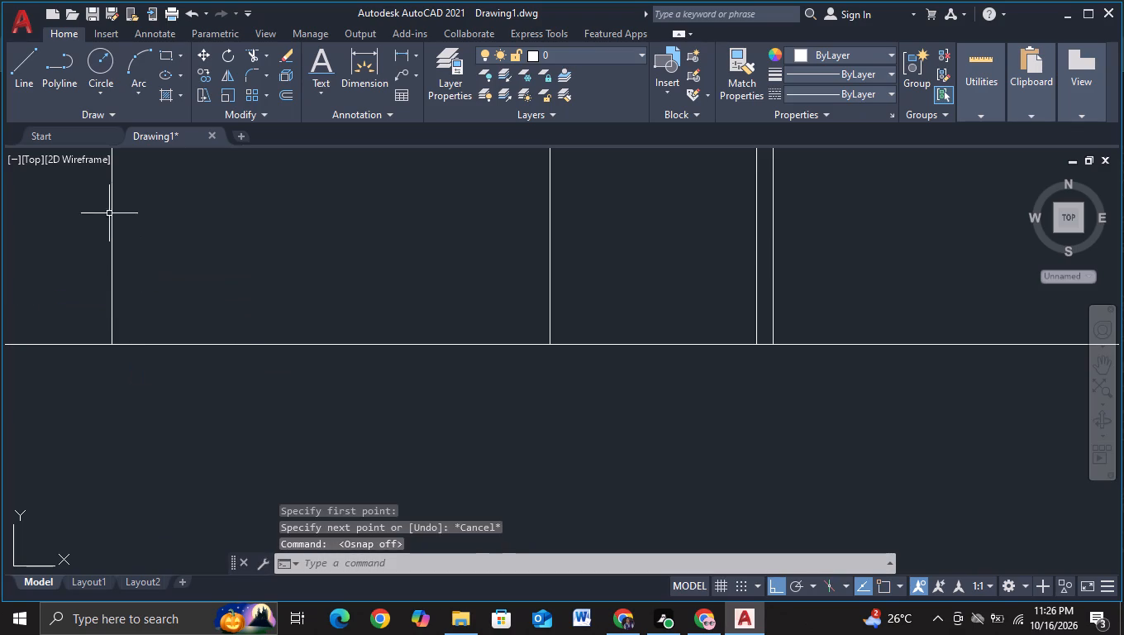
left_click(25, 98)
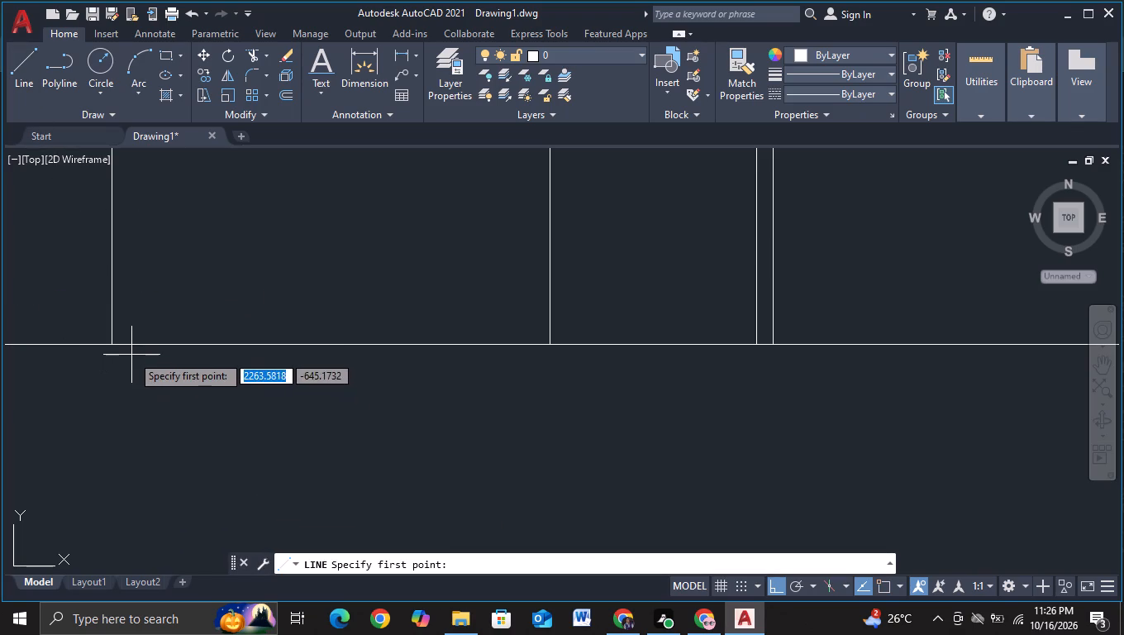
left_click(126, 351)
scroll(126, 263, "down", 3)
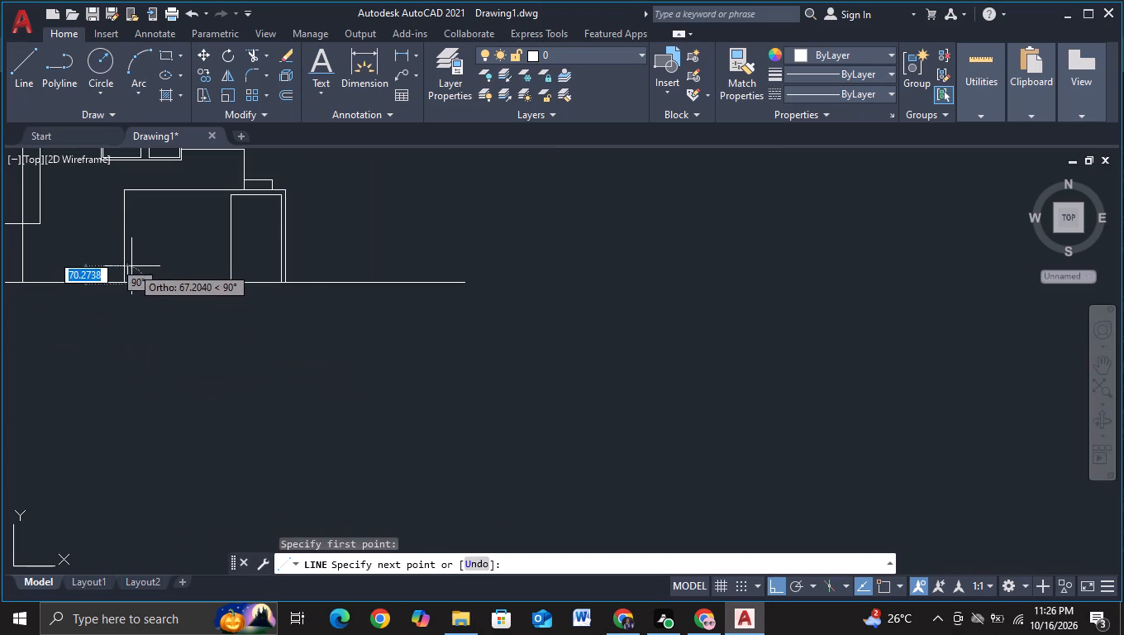
middle_click_drag(132, 266, 136, 408)
scroll(132, 332, "up", 3)
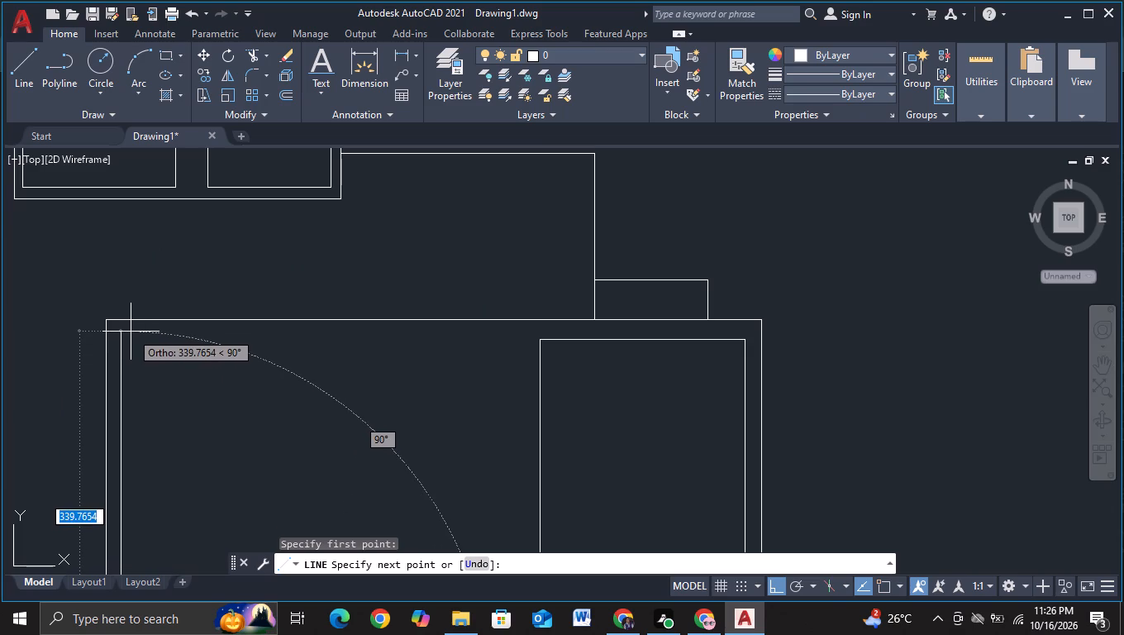
left_click(131, 332)
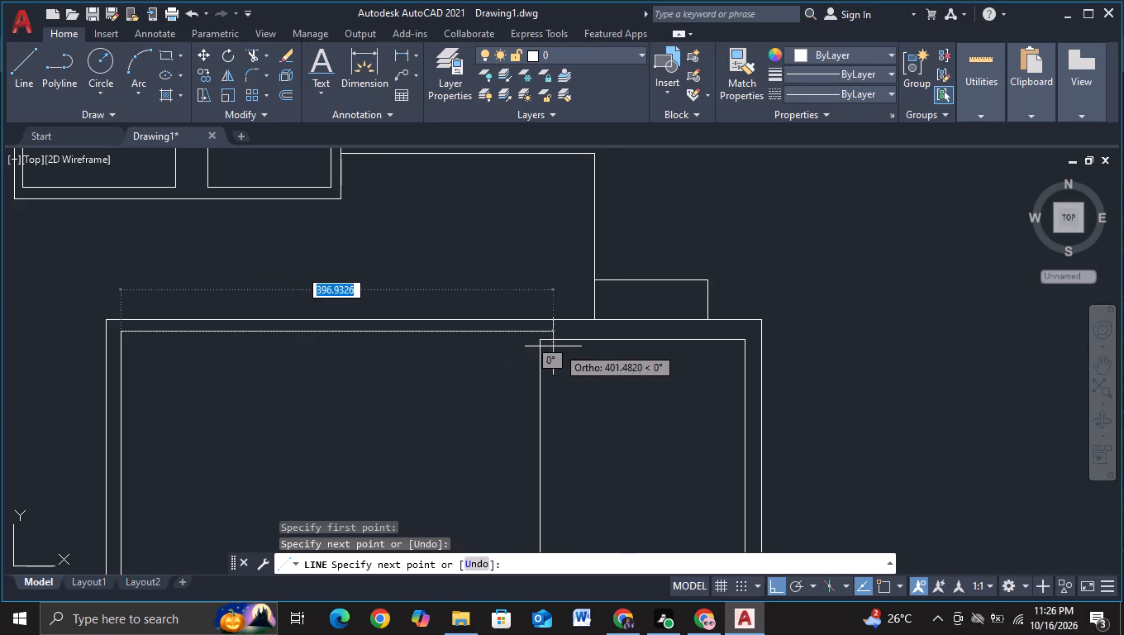
key("Escape")
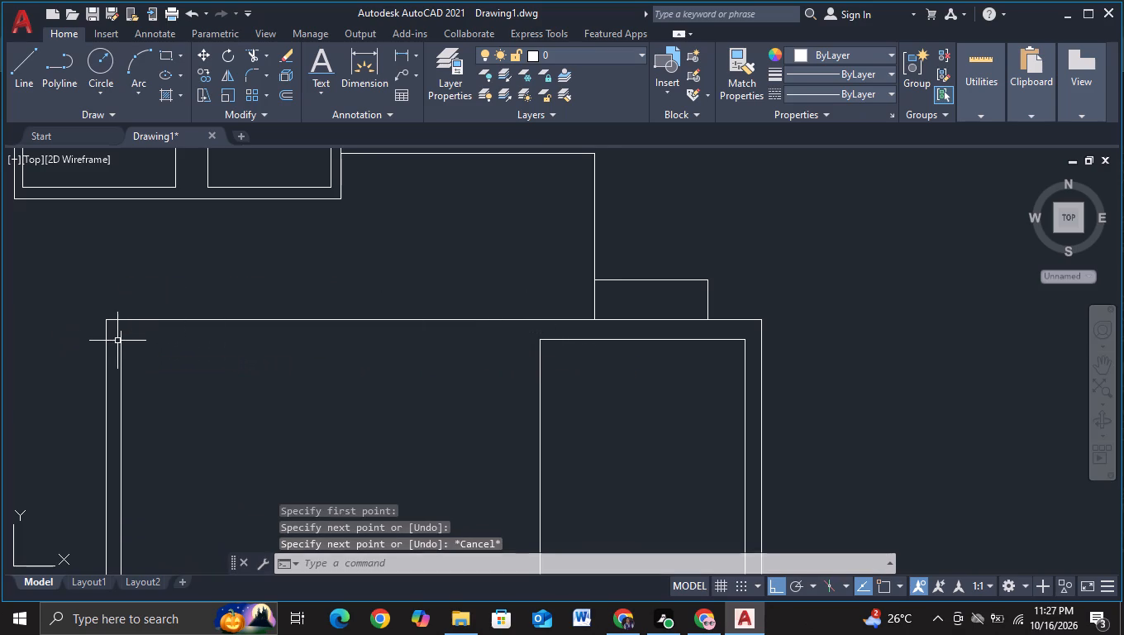
Turn object snap back on and draw a horizontal line left from the inner outline's top-left corner, past the outer left wall line.
left_click(34, 80)
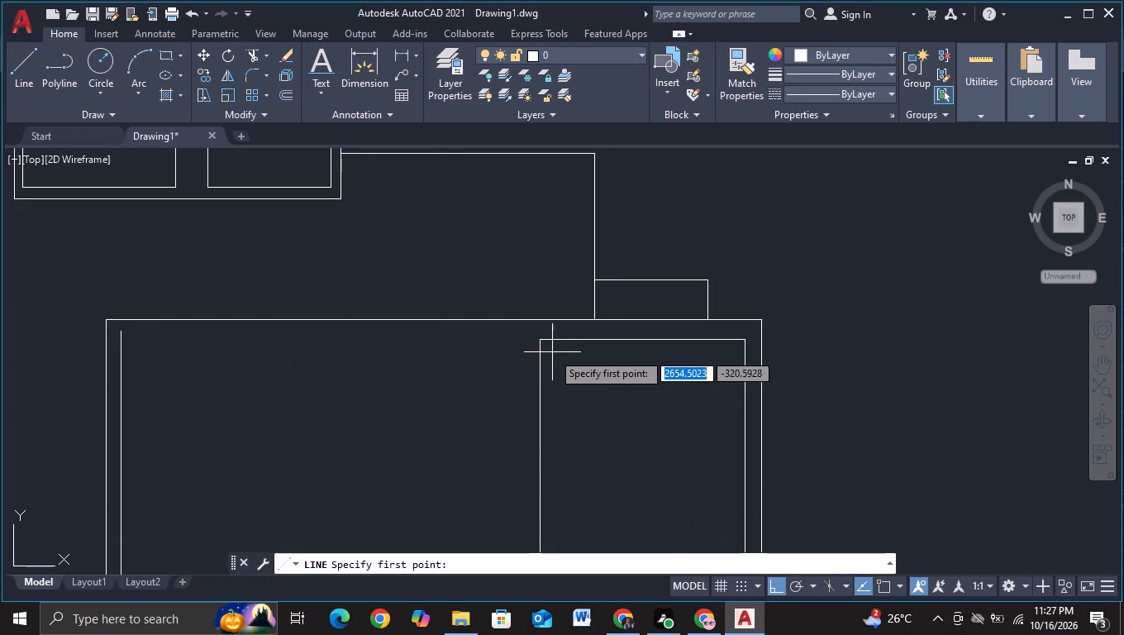
key("F3")
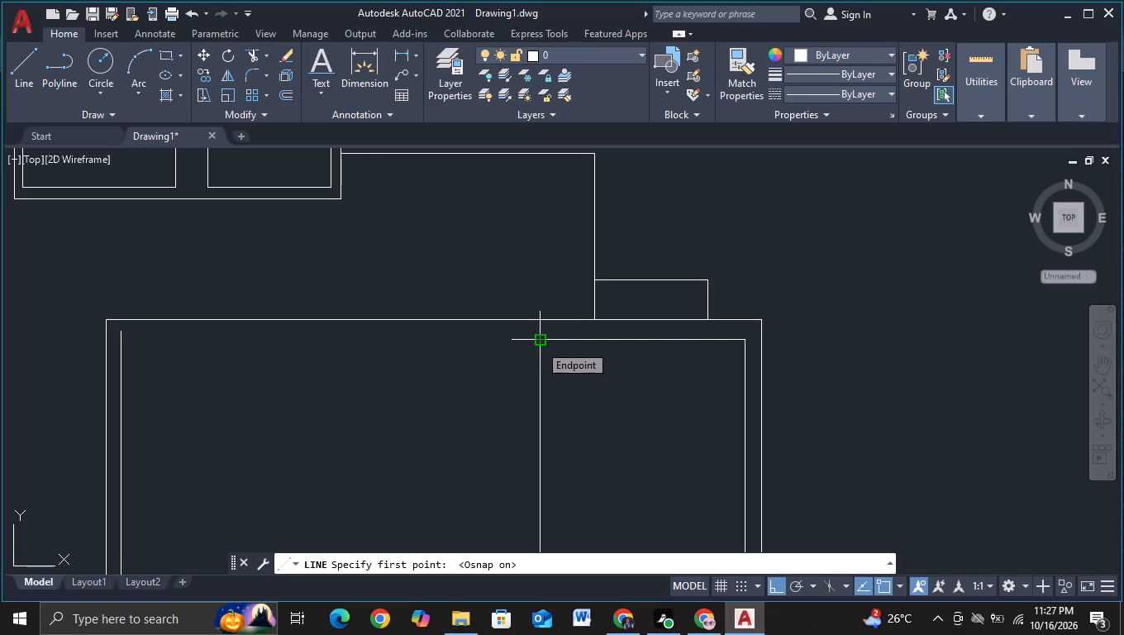
middle_click_drag(454, 353, 819, 368)
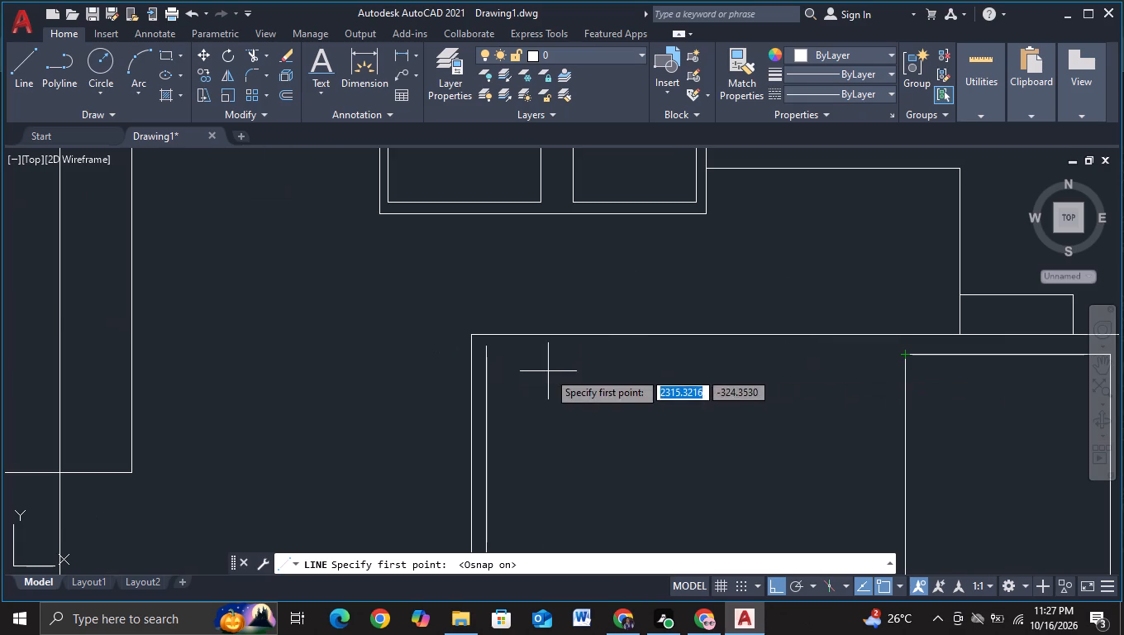
key("Escape")
key("Escape")
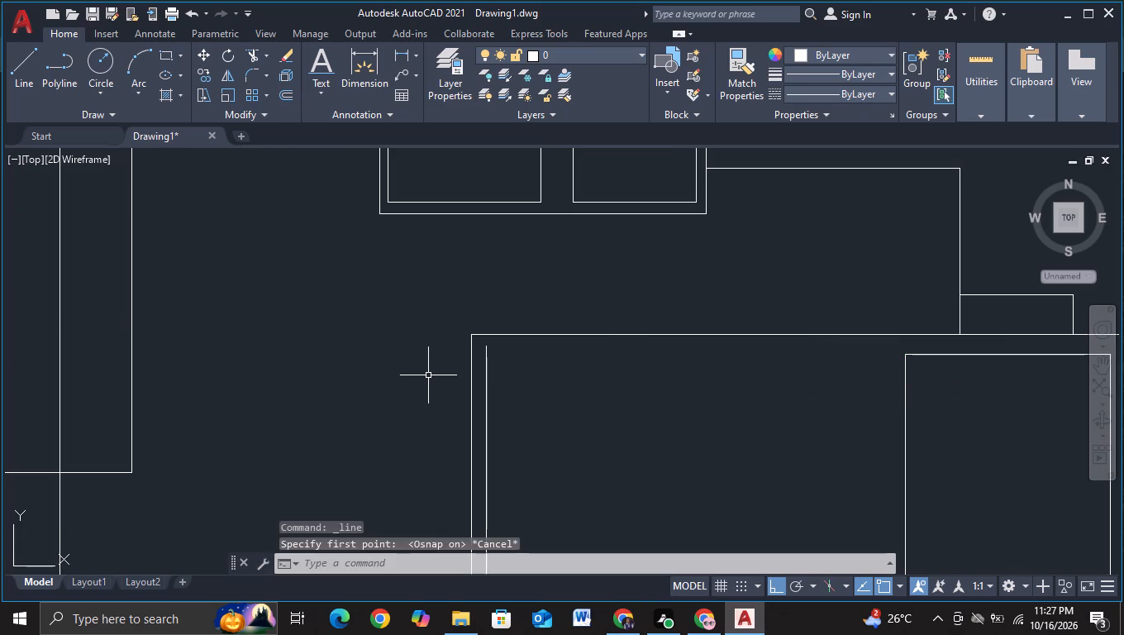
left_click(16, 84)
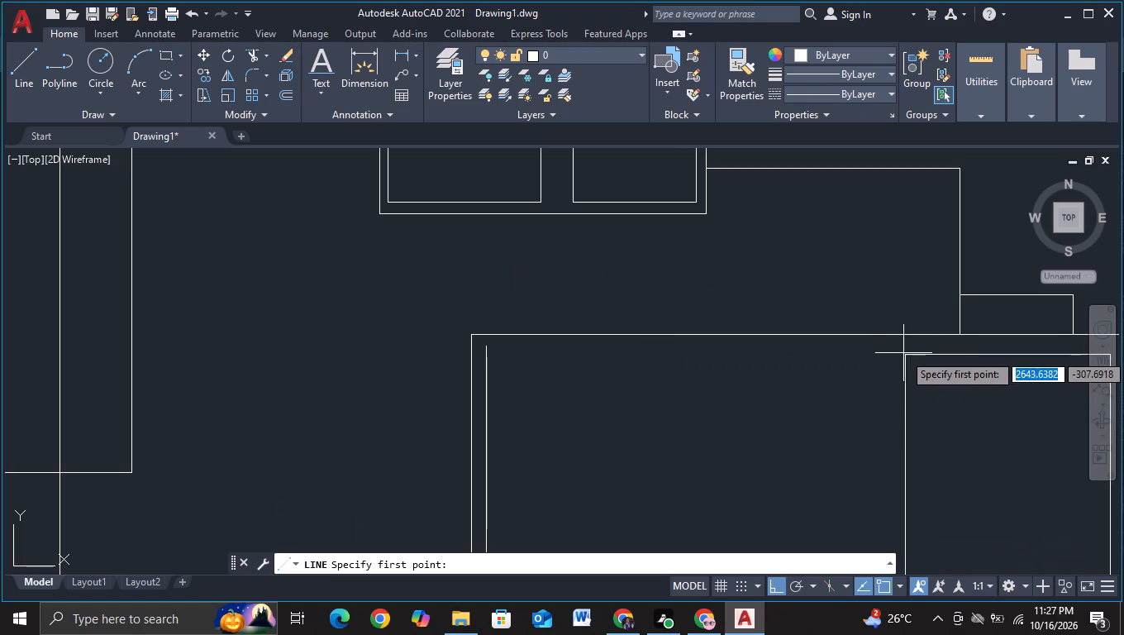
left_click(903, 353)
left_click(368, 384)
key("Escape")
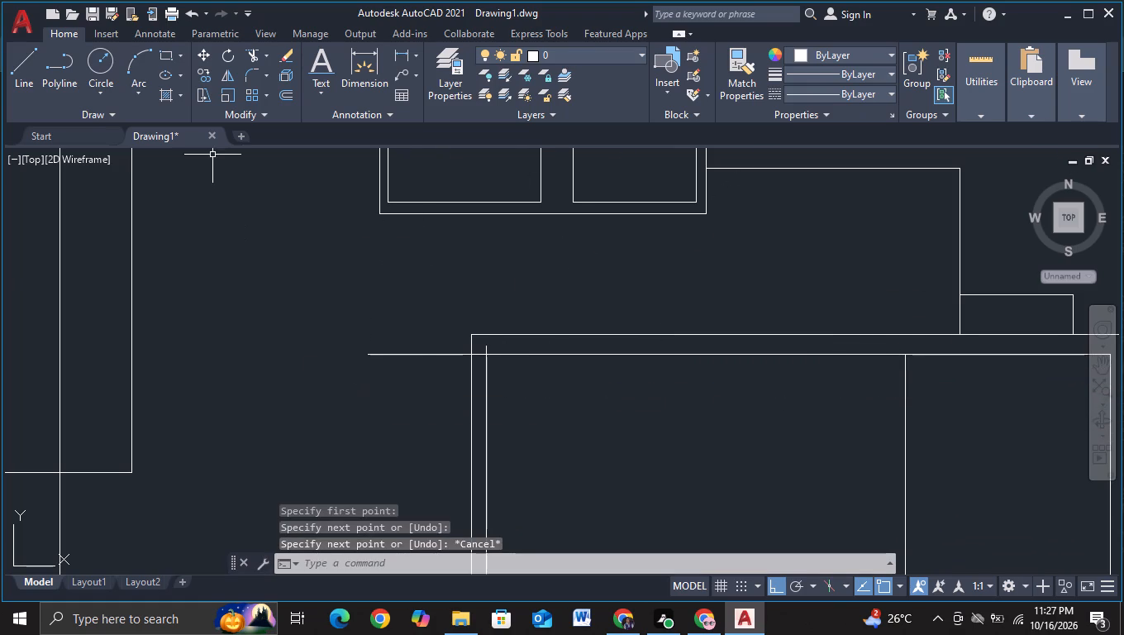
Trim the inner outline's top-left corner: the horizontal overhang beyond the outer wall, the vertical overhang above, and the stub between walls.
left_click(253, 58)
left_click_drag(397, 323, 395, 397)
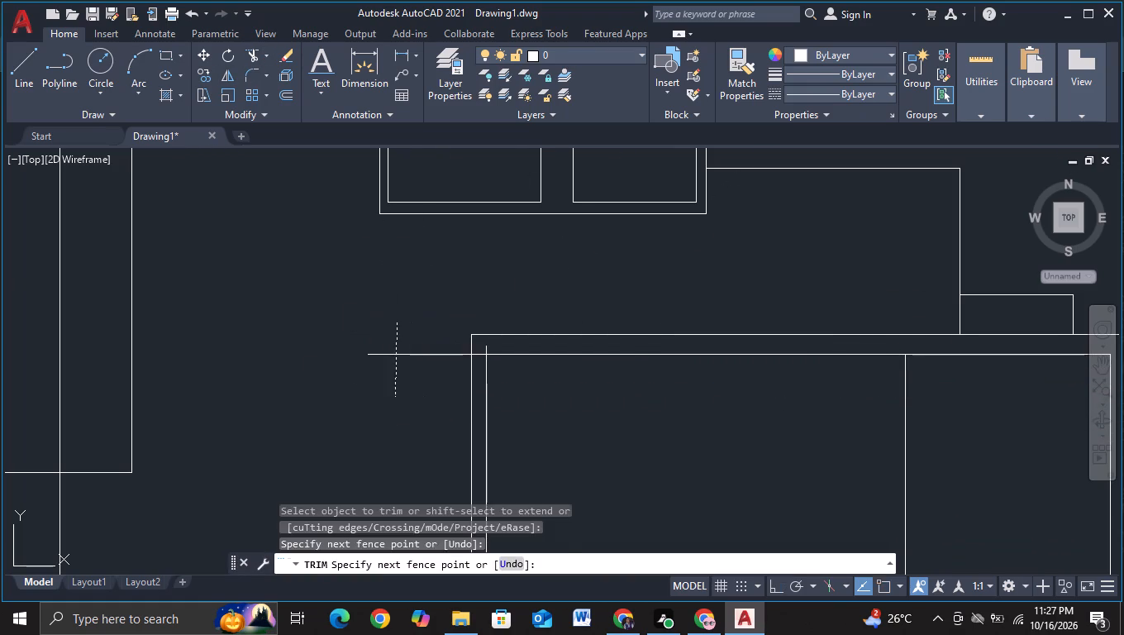
scroll(492, 350, "up", 1)
left_click(483, 350)
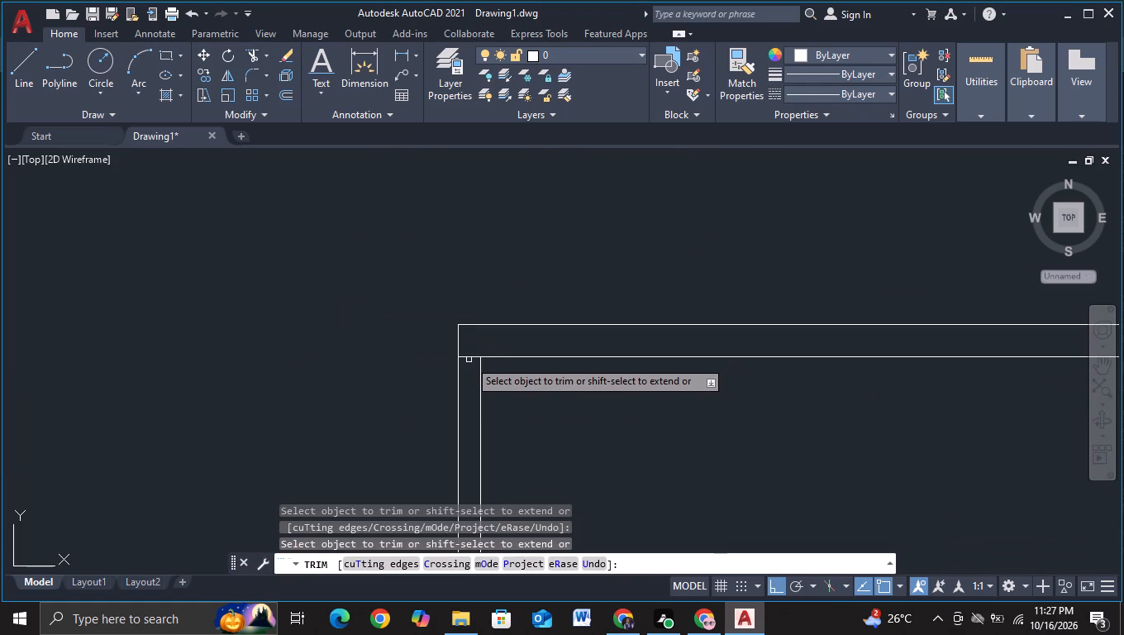
left_click(469, 360)
left_click(469, 351)
scroll(469, 351, "down", 3)
middle_click_drag(594, 413, 482, 409)
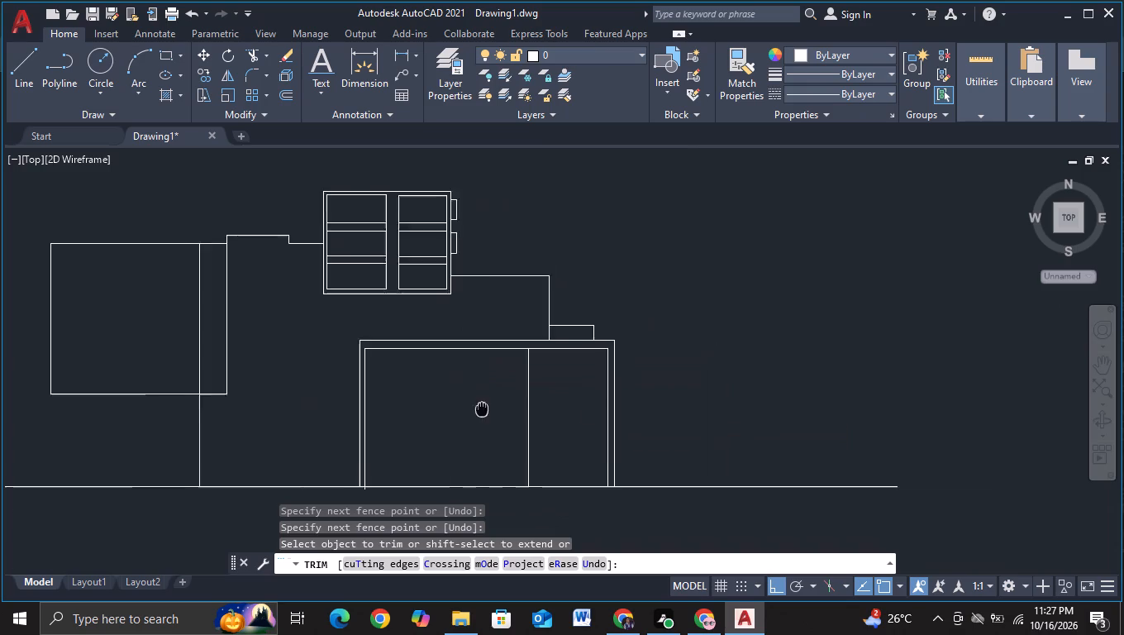
scroll(482, 409, "up", 2)
scroll(483, 405, "down", 2)
middle_click_drag(483, 405, 486, 374)
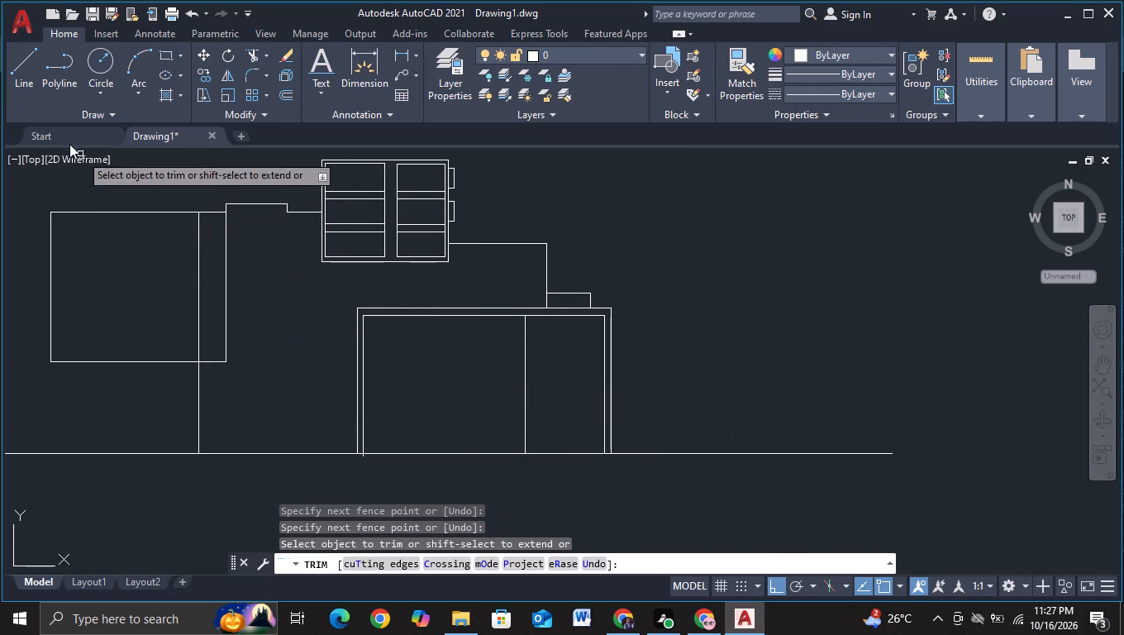
Draw two verticals down past the baseline, from the raised step's lower-right corner and from the left-hand box's lower-right corner.
left_click(10, 87)
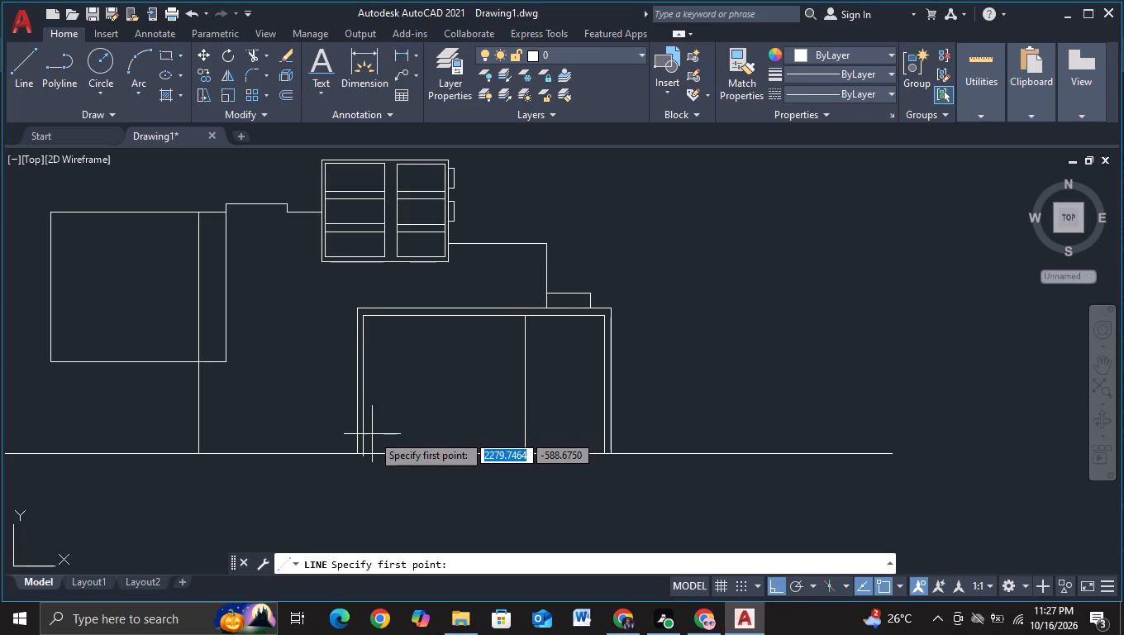
middle_click_drag(414, 421, 563, 423)
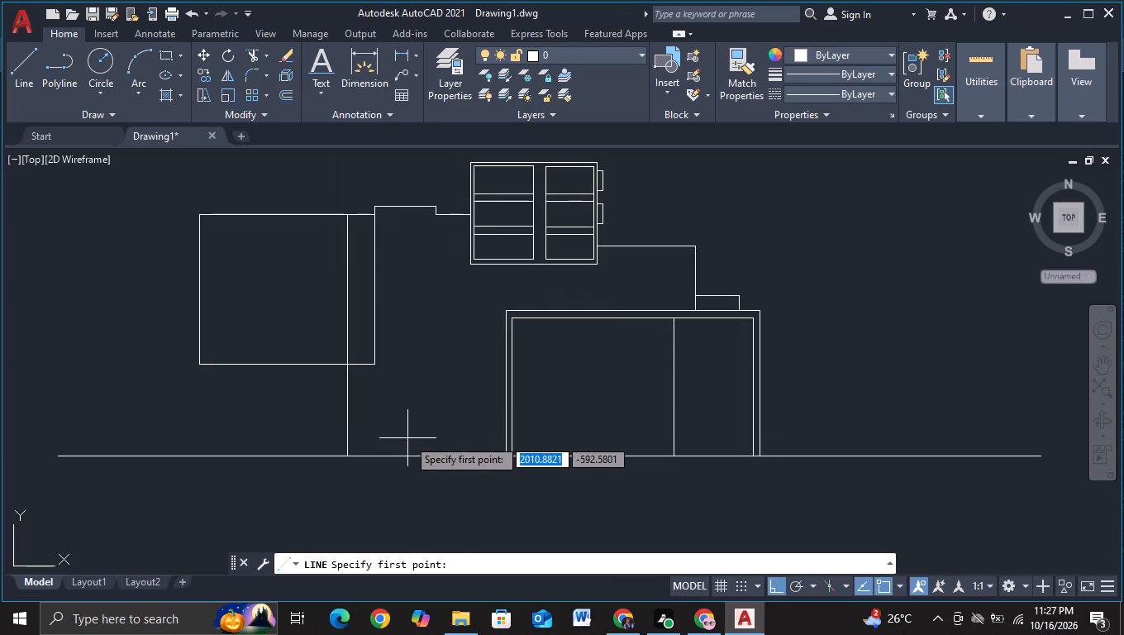
left_click(435, 217)
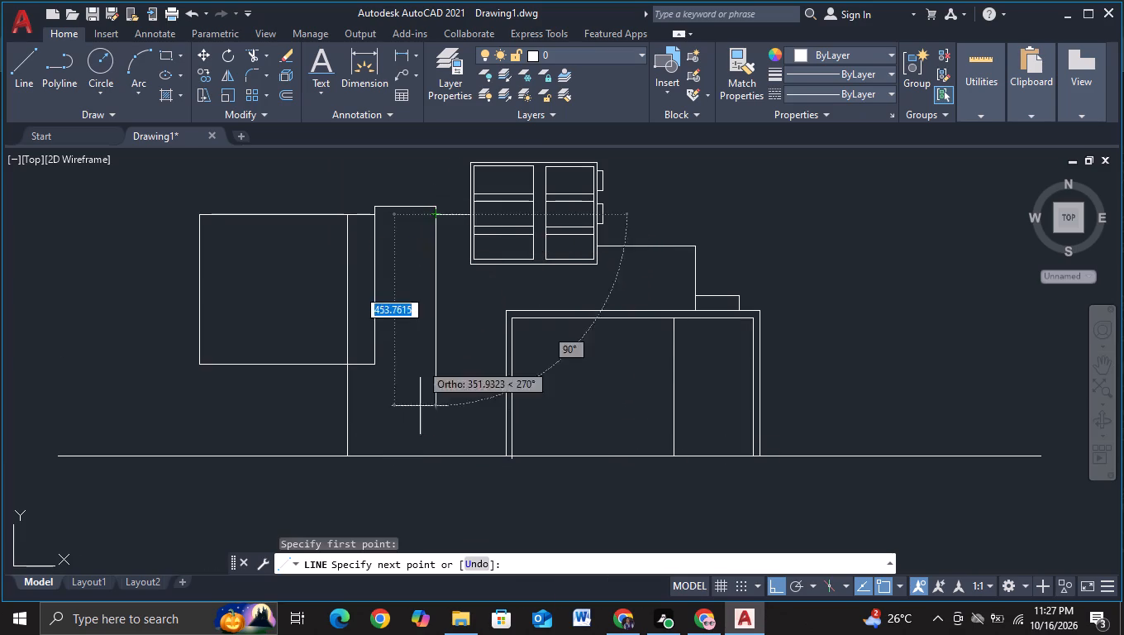
left_click(425, 494)
key("Escape")
left_click(15, 67)
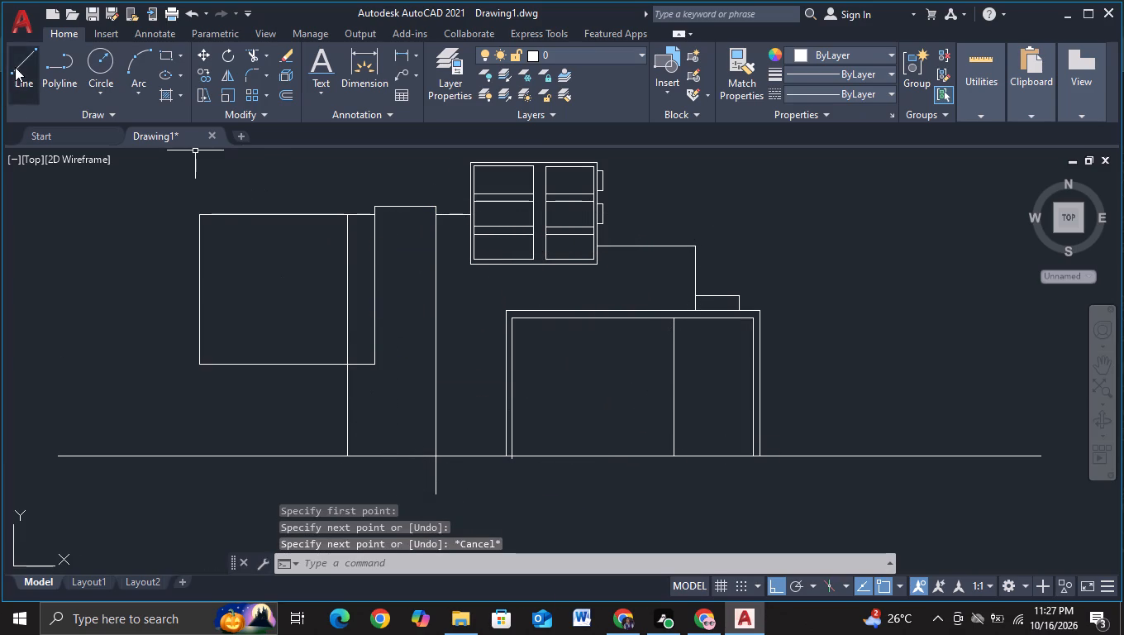
left_click(378, 362)
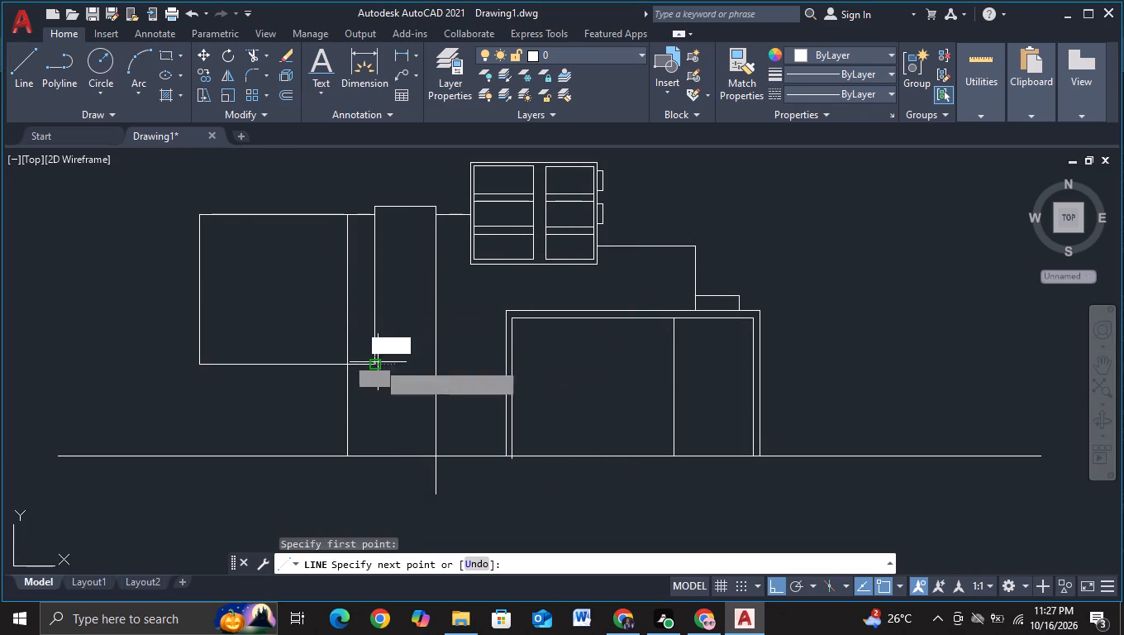
left_click(372, 499)
key("Escape")
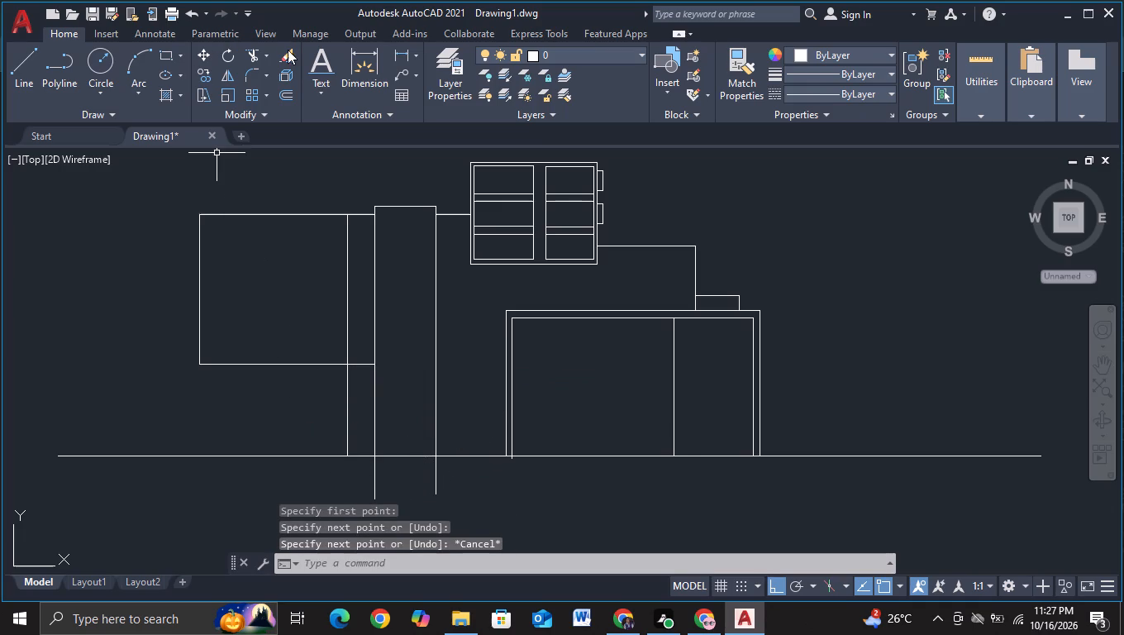
Trim the box's bottom edge between the inner vertical and the box's right side, and both new verticals' overhangs below the baseline.
left_click(254, 60)
middle_click_drag(404, 384, 399, 337)
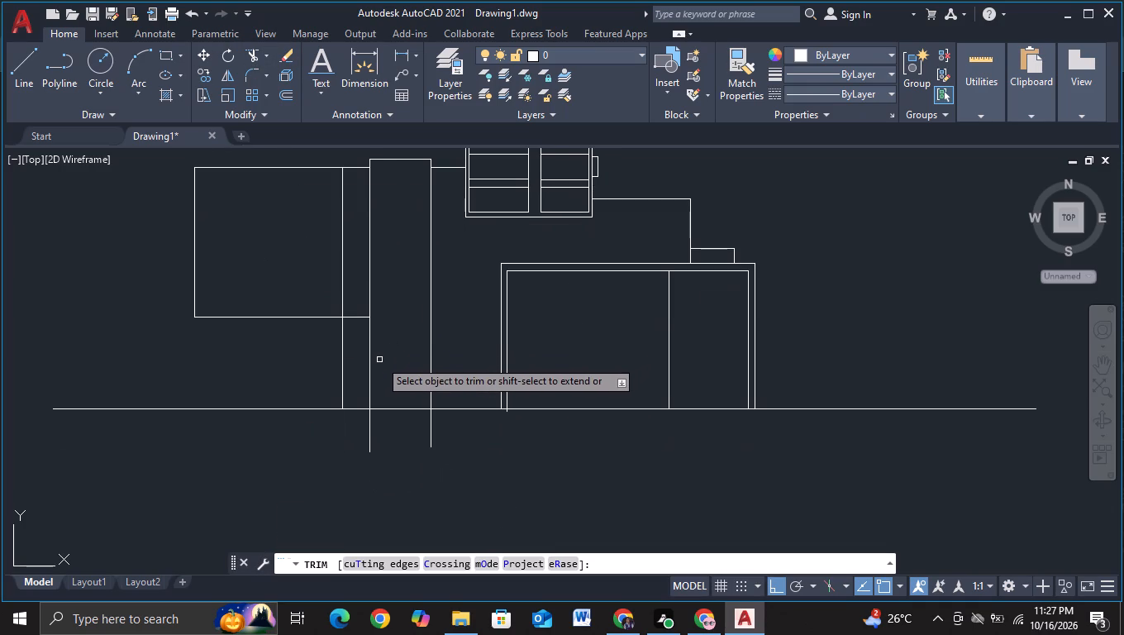
left_click(360, 317)
left_click_drag(345, 422, 444, 435)
Draw a line just below the left-hand box, about 373 to the left, and up about 389 past its top edge.
left_click(37, 79)
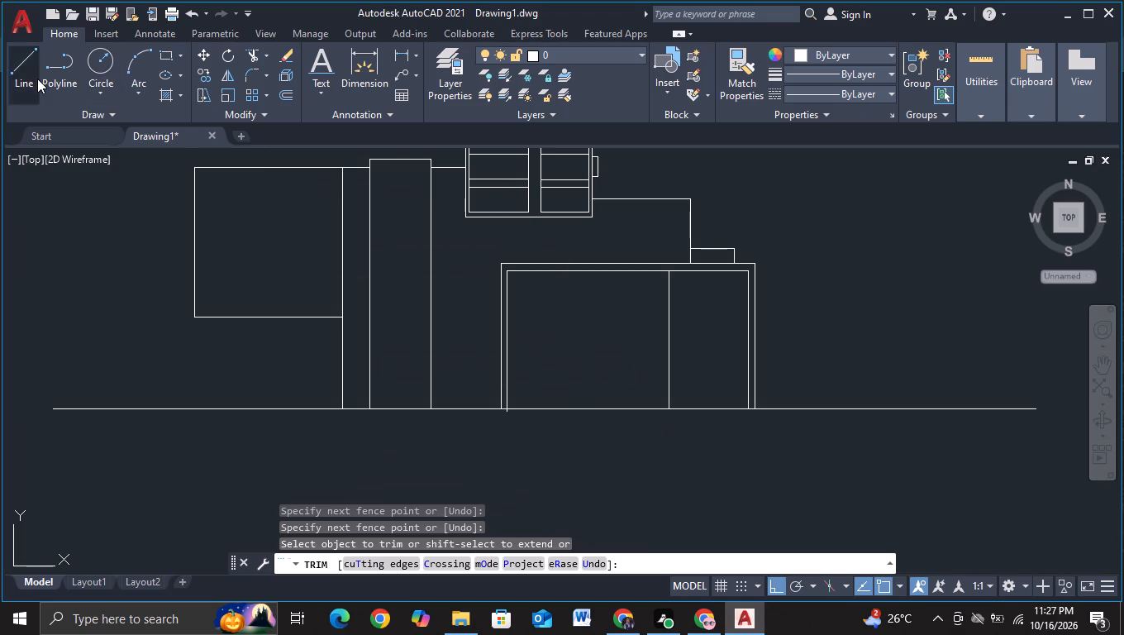
scroll(255, 302, "up", 1)
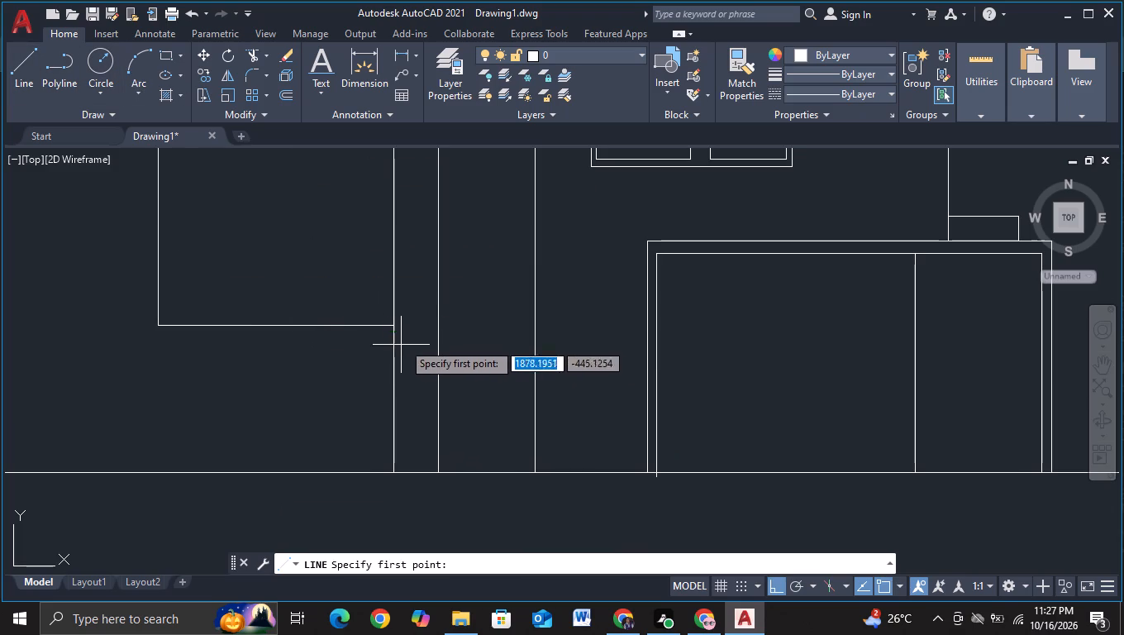
scroll(400, 337, "up", 2)
left_click_drag(393, 337, 385, 337)
scroll(259, 337, "down", 2)
middle_click_drag(259, 341, 594, 388)
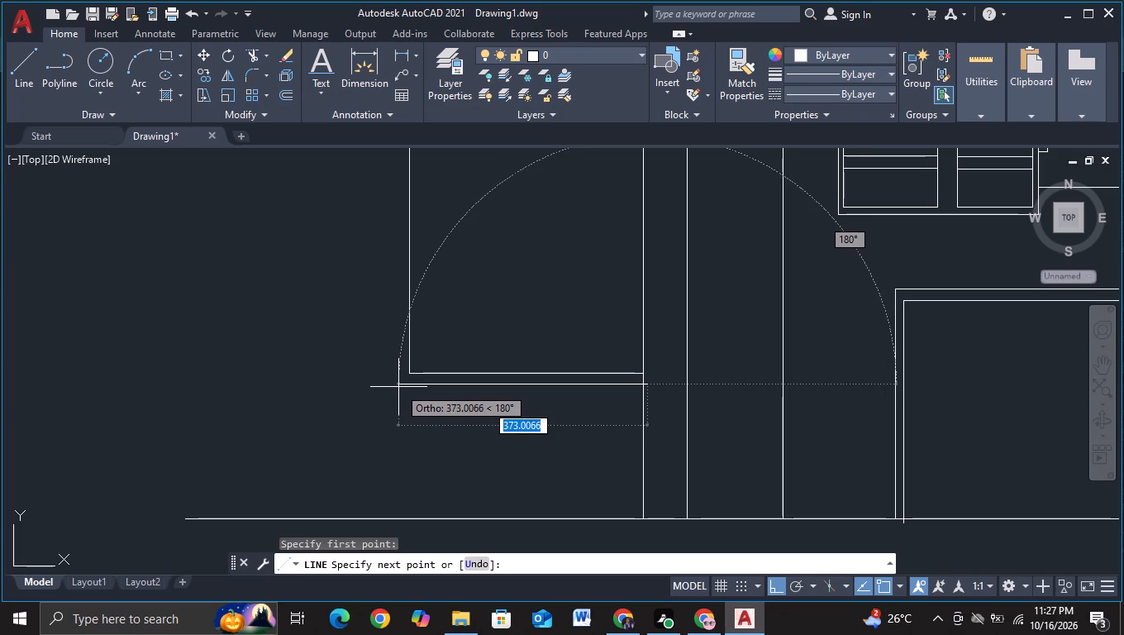
left_click(398, 387)
middle_click_drag(404, 277, 383, 500)
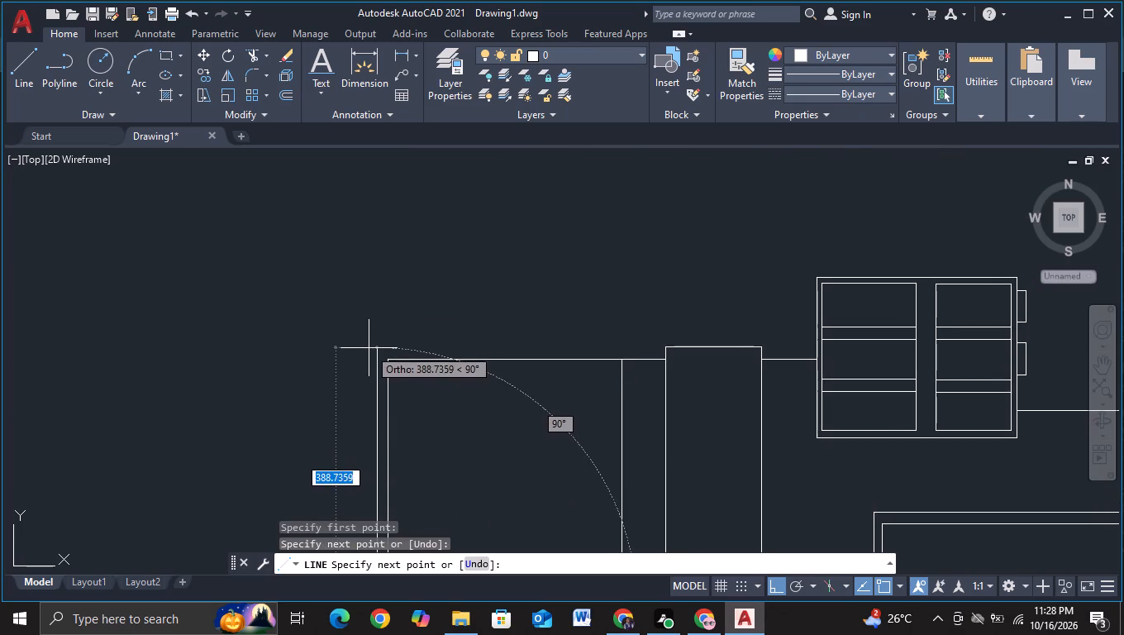
left_click(369, 348)
middle_click_drag(616, 339, 481, 342)
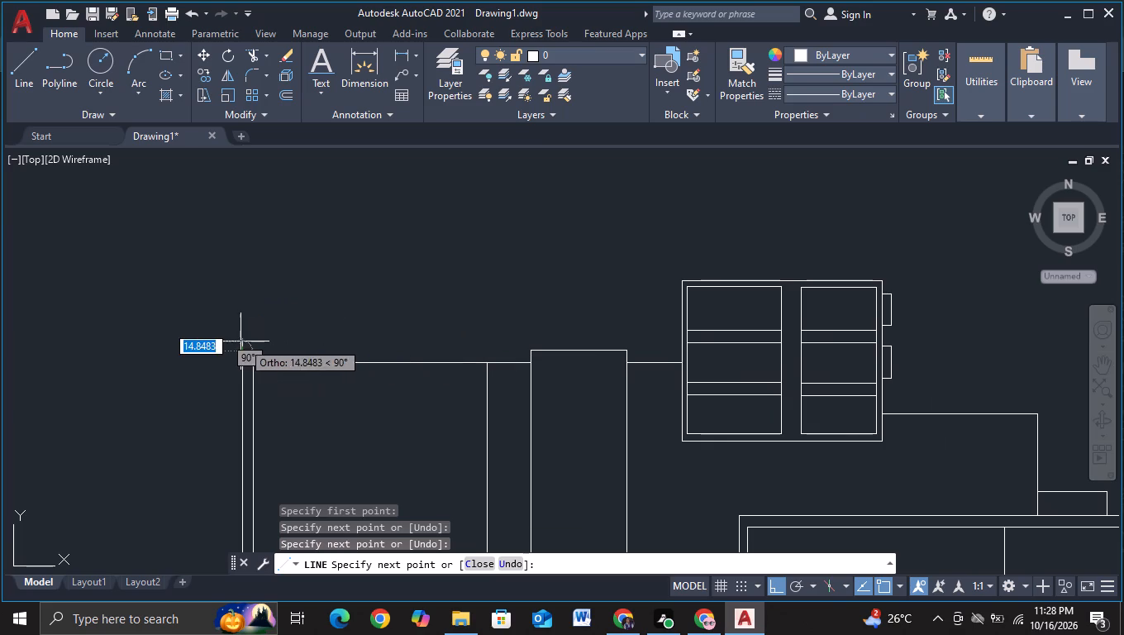
key("Escape")
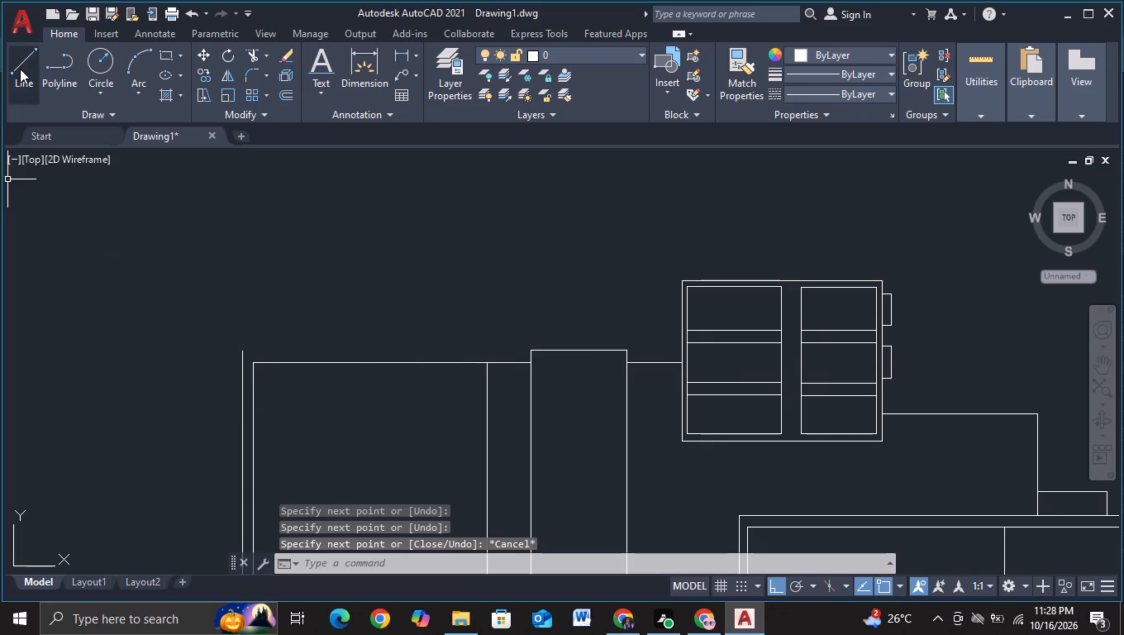
Draw a line just below the box's top edge, about 371 rightward from outside the outer left line, and down past the box's bottom.
left_click(20, 69)
scroll(139, 353, "up", 2)
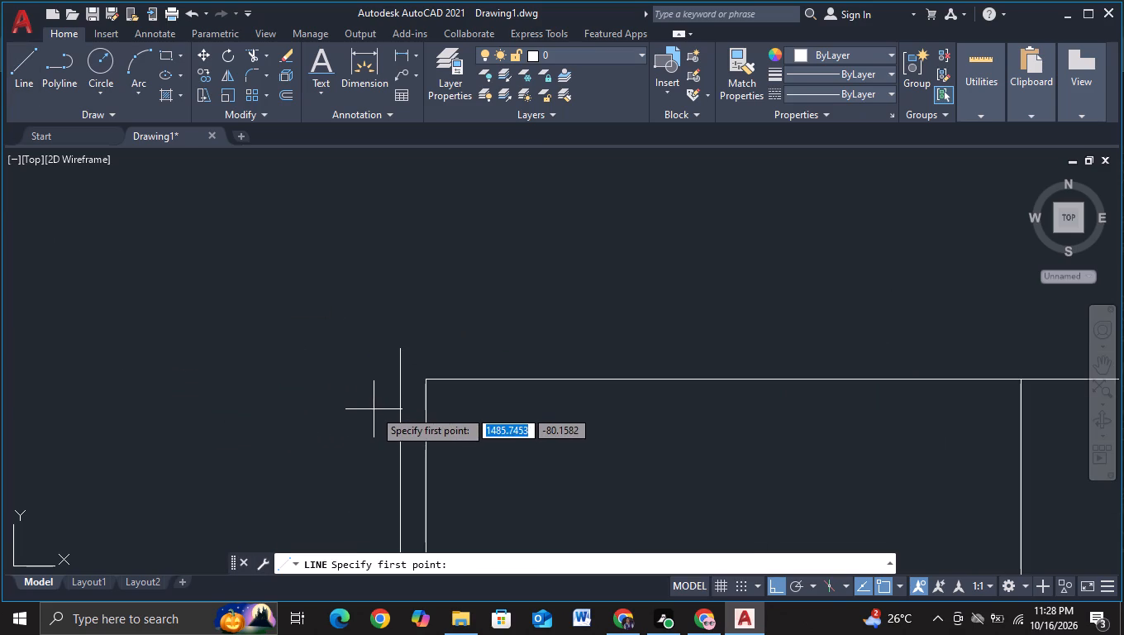
left_click_drag(353, 411, 387, 413)
middle_click_drag(720, 415, 212, 405)
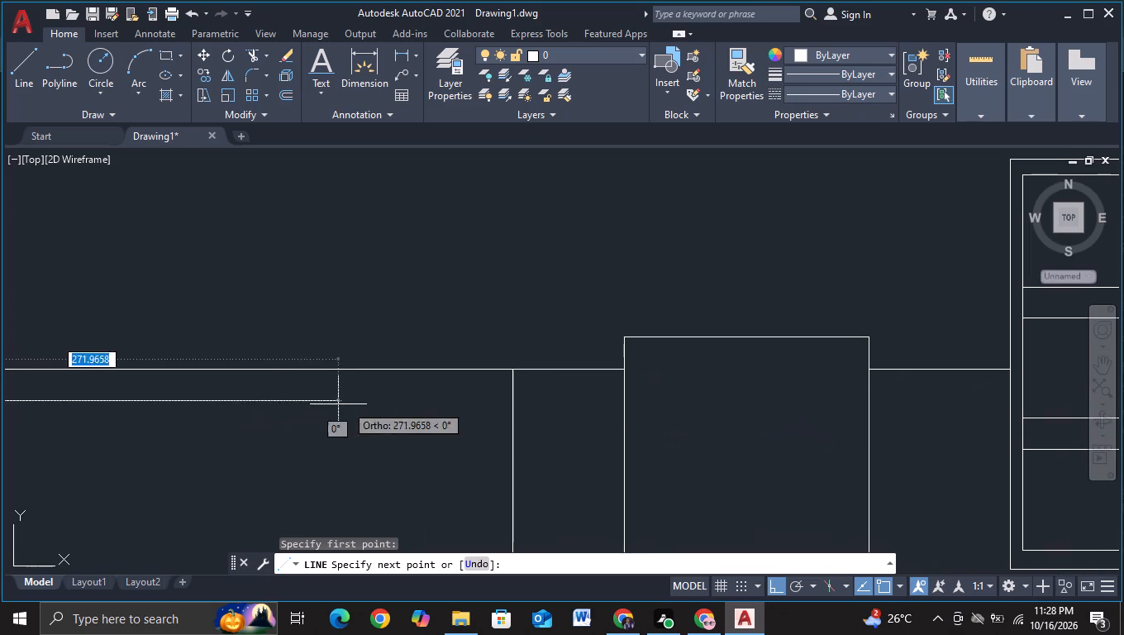
left_click(481, 397)
scroll(478, 406, "down", 2)
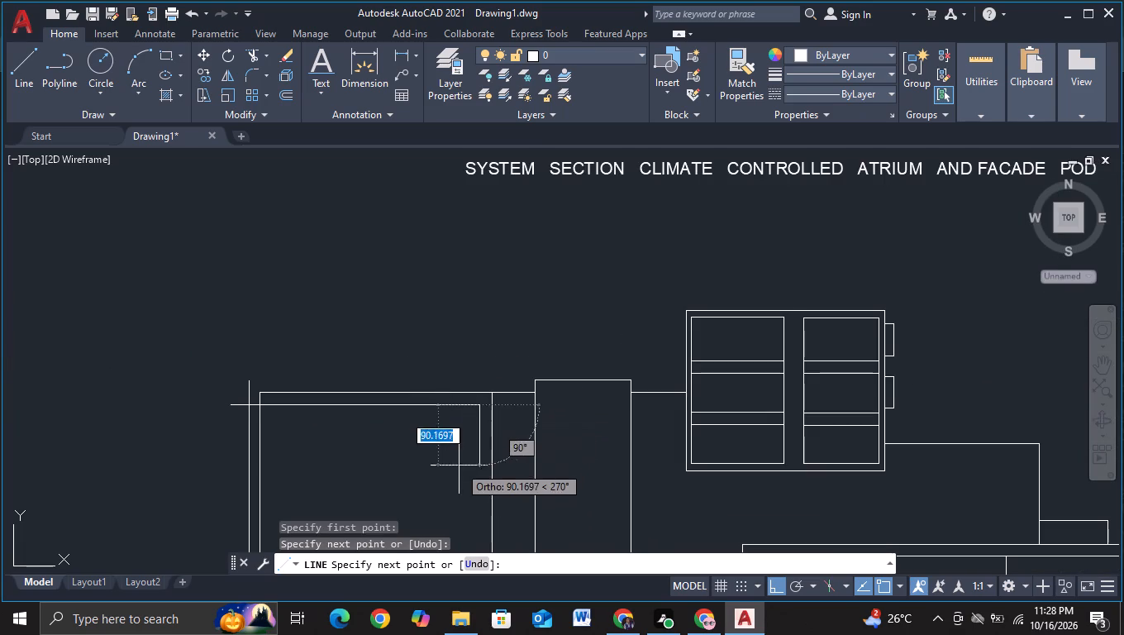
middle_click_drag(459, 466, 464, 346)
middle_click_drag(453, 426, 449, 348)
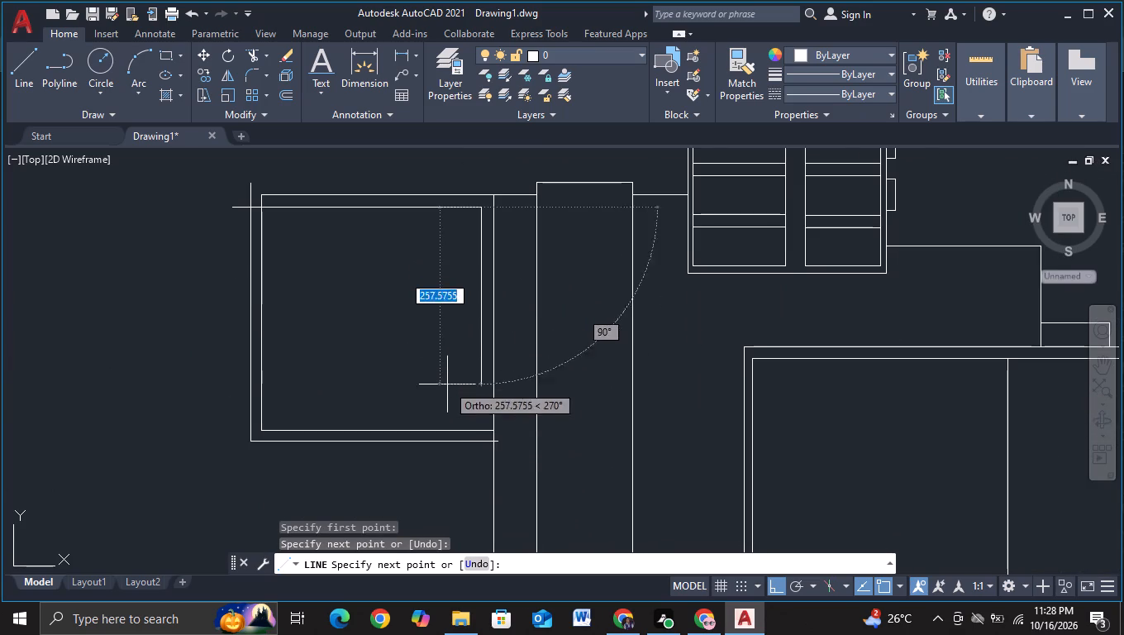
left_click(439, 461)
key("Escape")
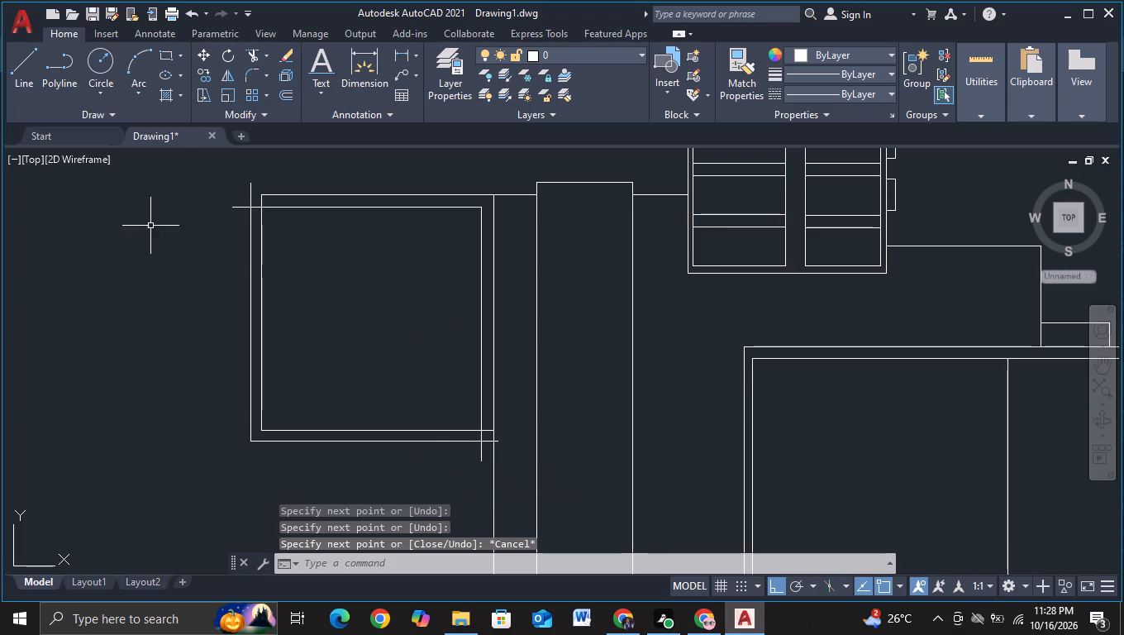
Trim the double-lined box's overhangs and inner stubs at its bottom-right corner, and the overhangs at its top-left corner.
left_click(249, 52)
scroll(426, 416, "up", 1)
left_click(514, 477)
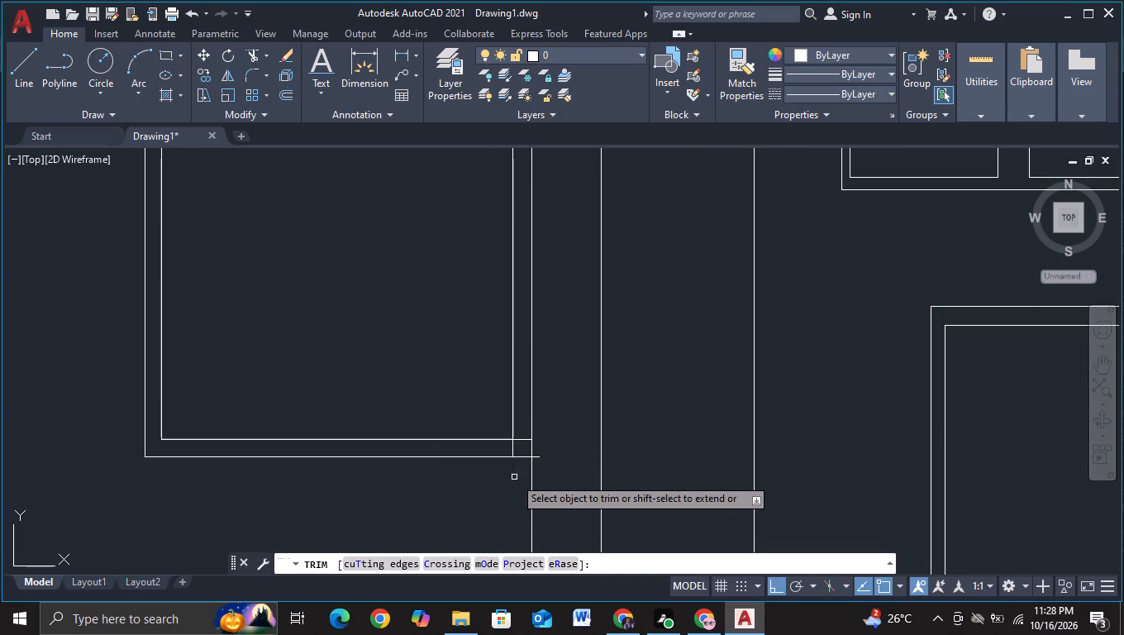
left_click(536, 458)
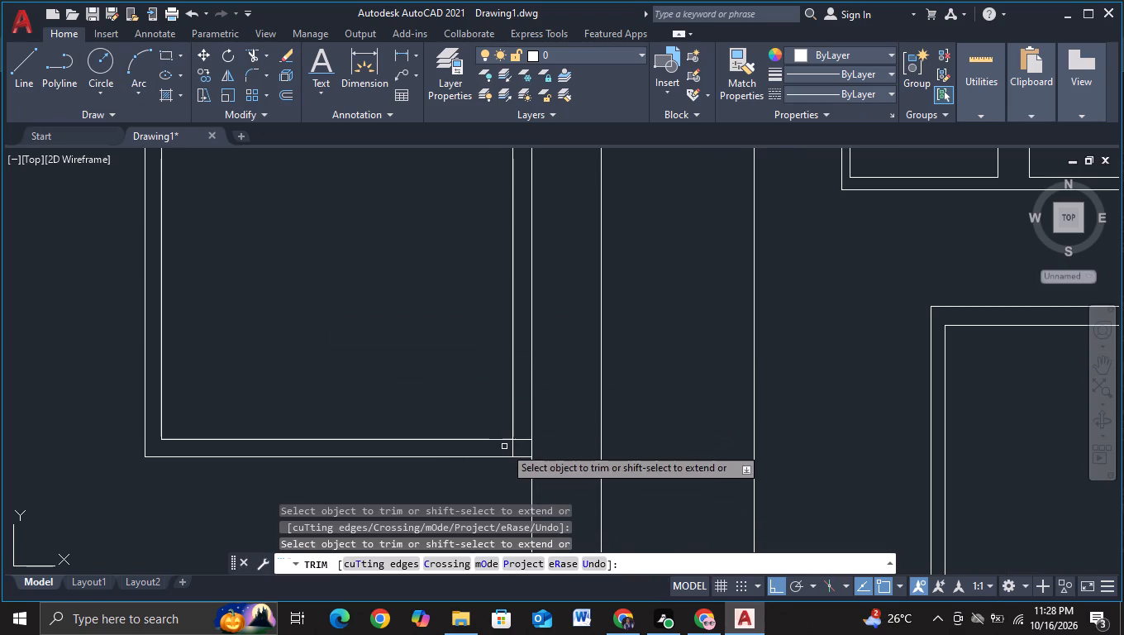
left_click(515, 448)
left_click(519, 434)
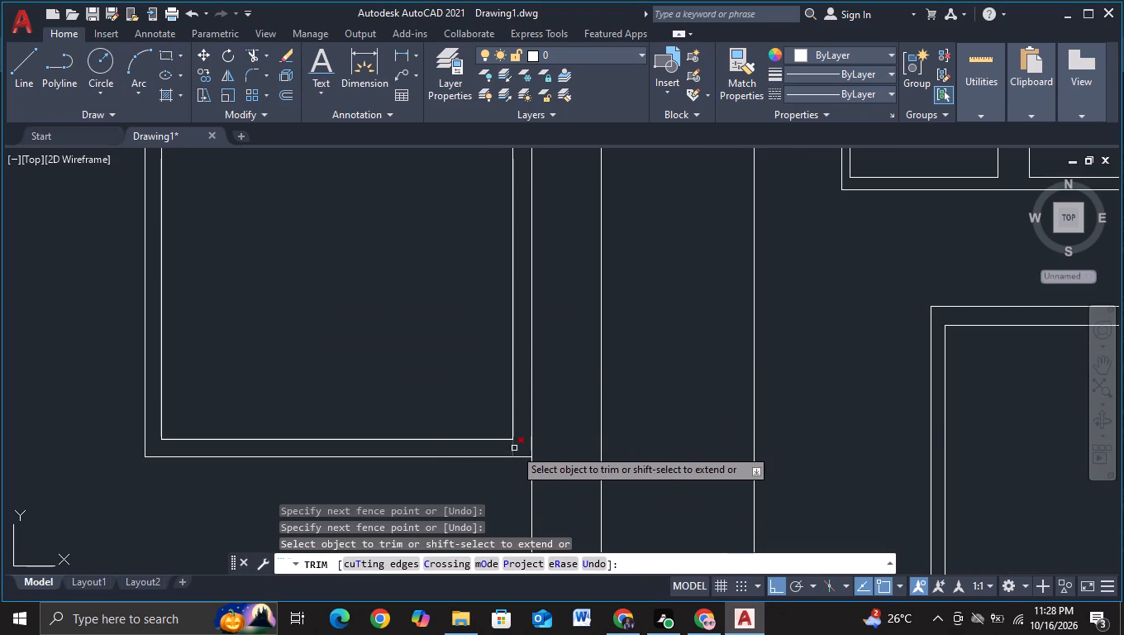
left_click(514, 448)
scroll(389, 343, "down", 1)
middle_click_drag(389, 343, 495, 503)
scroll(410, 423, "up", 1)
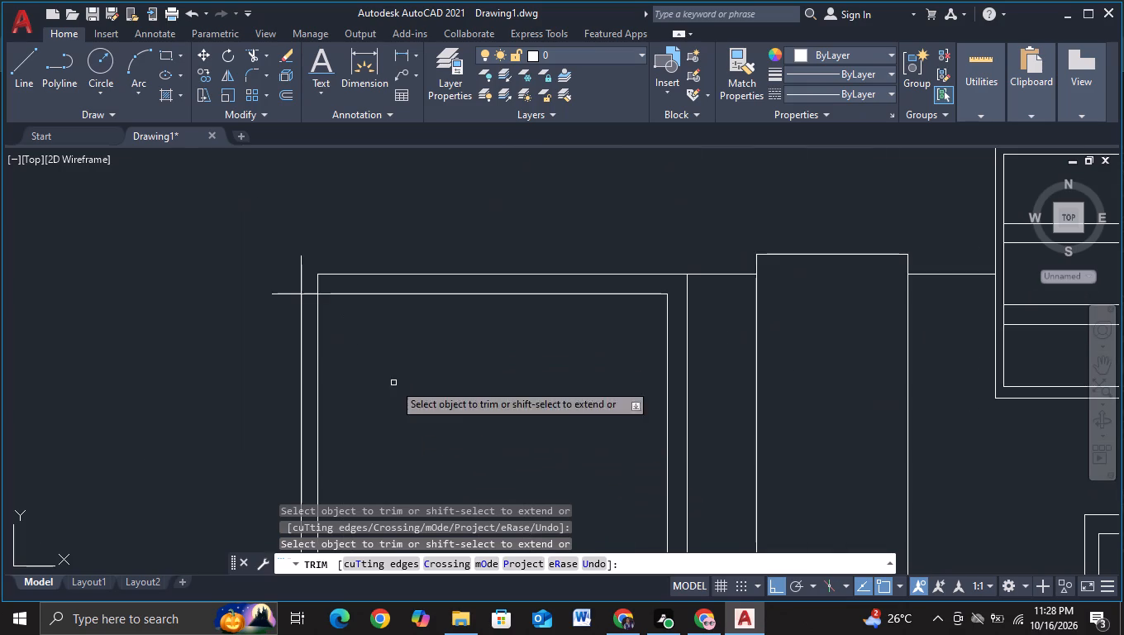
left_click_drag(287, 297, 309, 266)
Draw a line extending the box's top edge left to the outer left line and down to meet it.
left_click(22, 90)
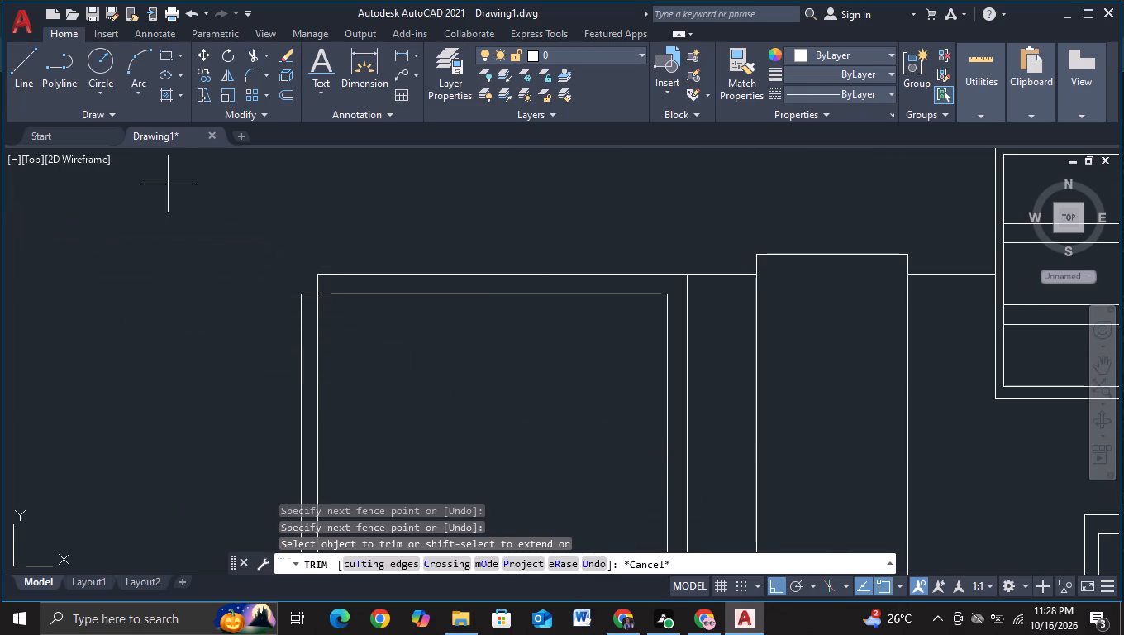
left_click(323, 277)
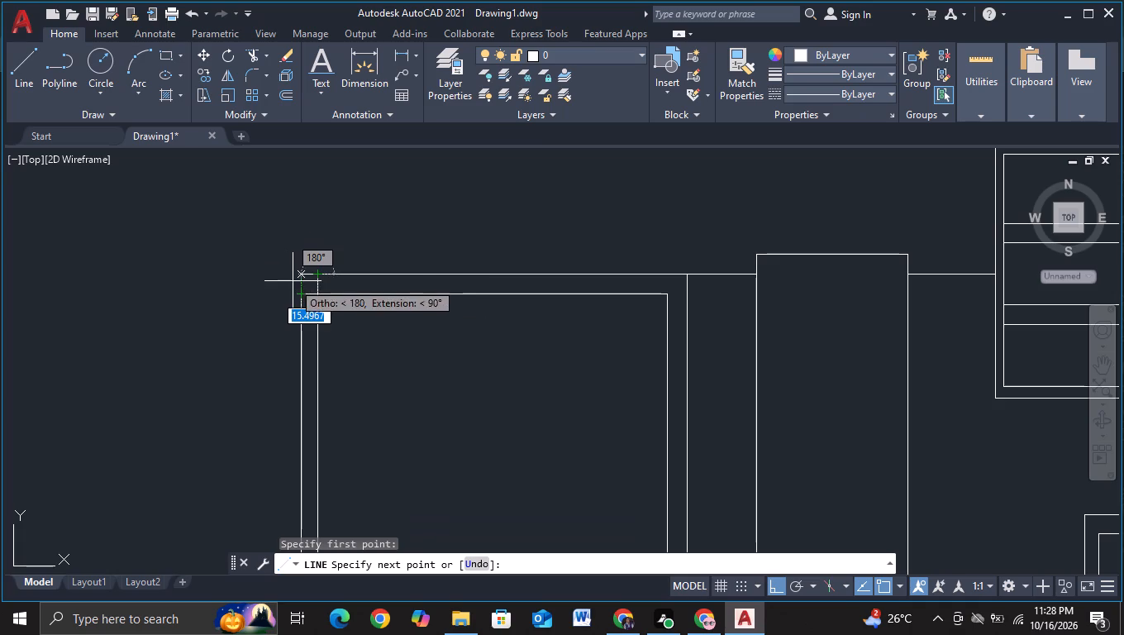
left_click(302, 275)
left_click(303, 301)
key("Escape")
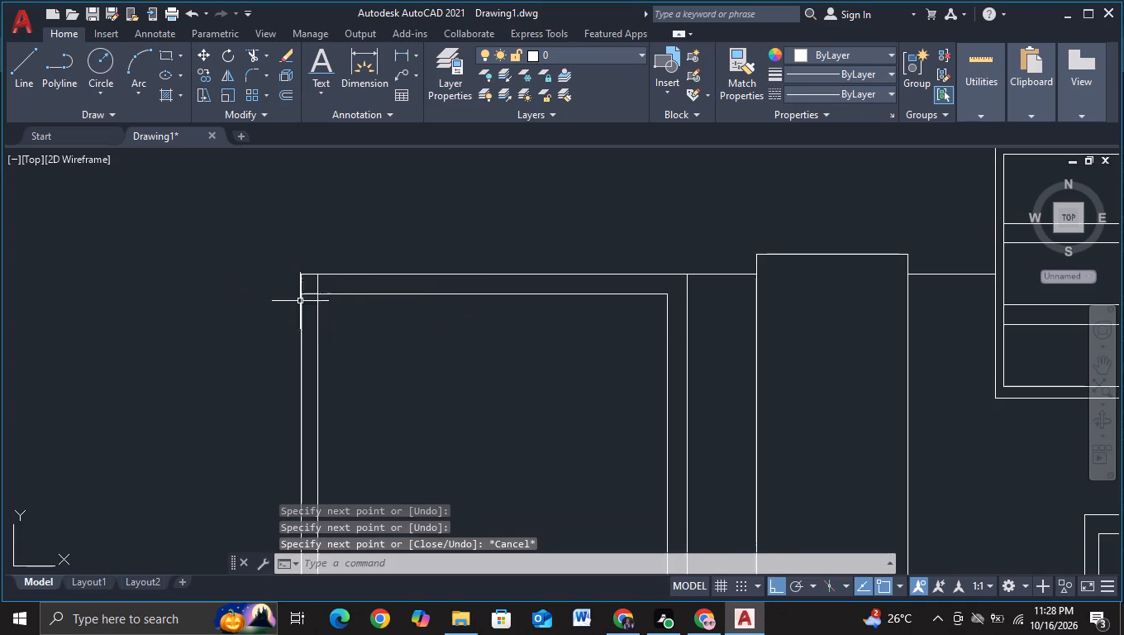
Trim the overlapping line ends between the double lines at the box's top-left corner.
left_click(249, 60)
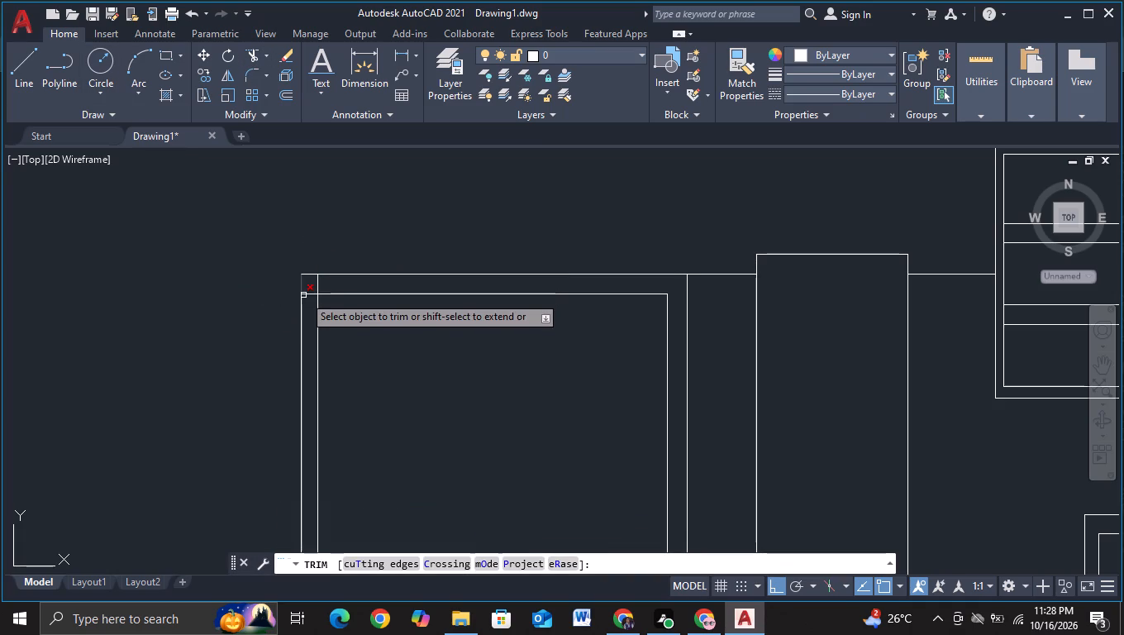
left_click_drag(307, 305, 325, 287)
scroll(374, 372, "down", 1)
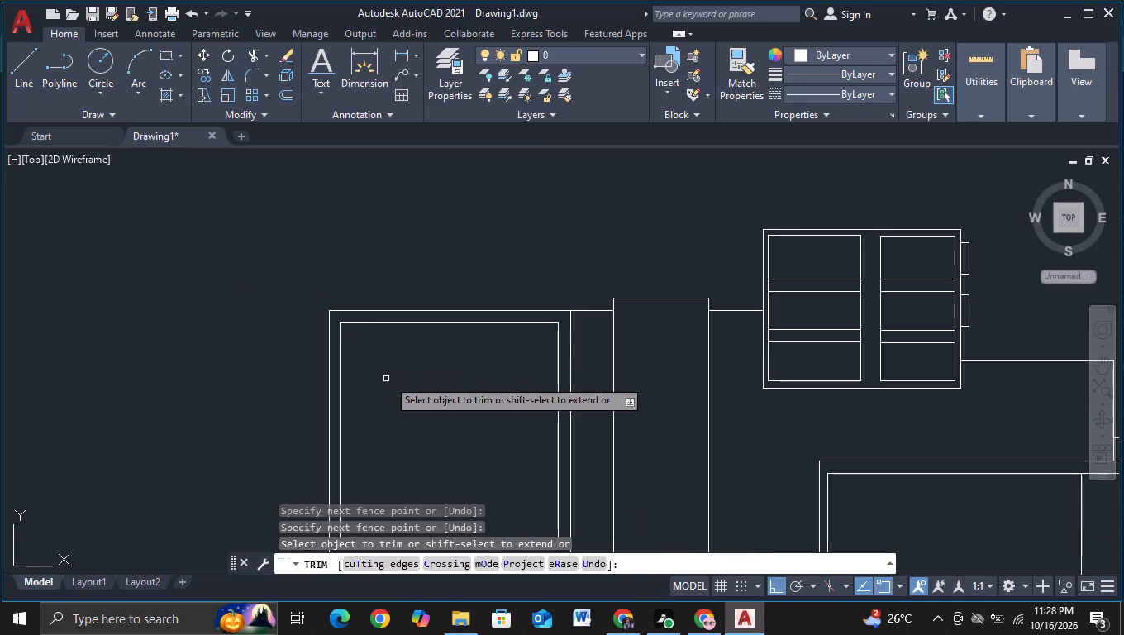
middle_click_drag(431, 416, 381, 305)
key("Escape")
Start a line between the left-hand box's two bottom edges, near the lower-left corner.
middle_click_drag(431, 413, 371, 332)
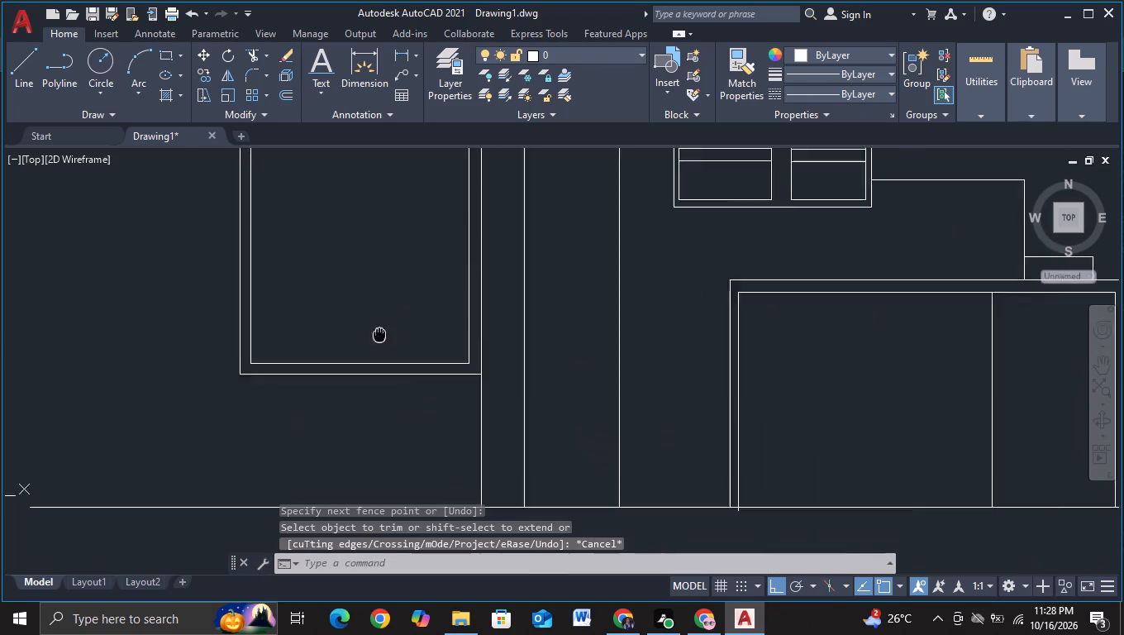
scroll(396, 370, "down", 1)
middle_click_drag(406, 402, 426, 380)
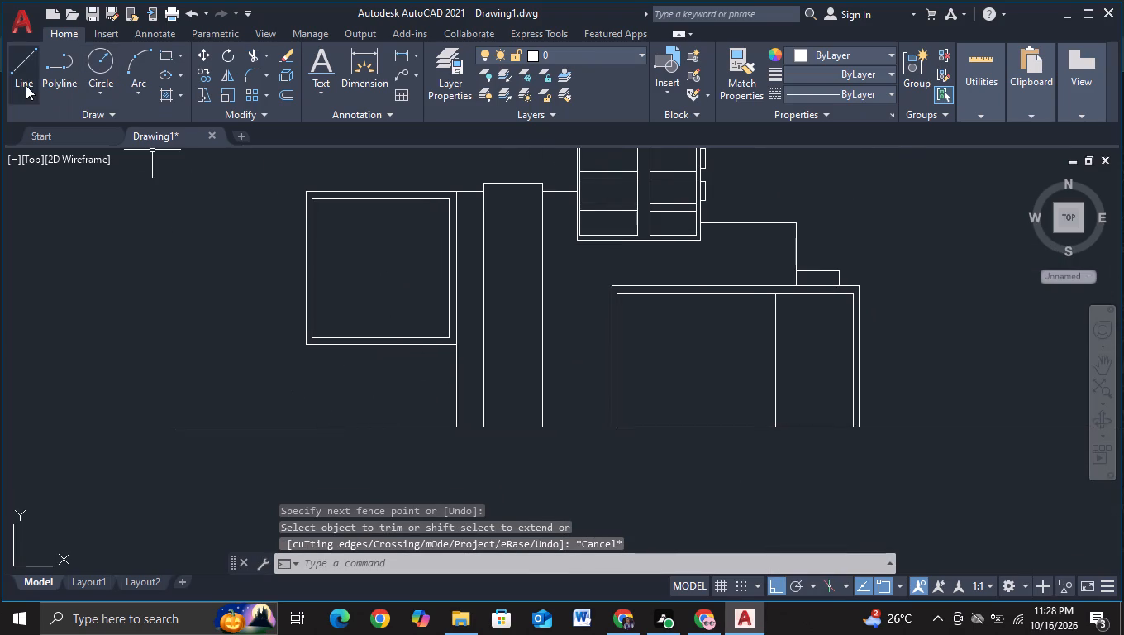
left_click(26, 85)
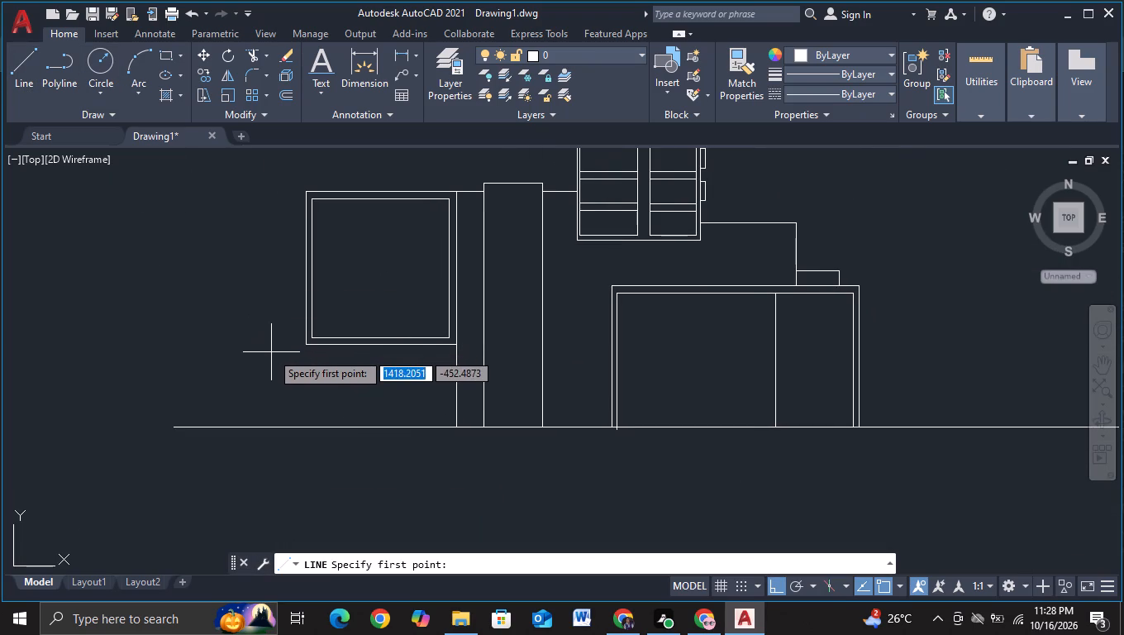
scroll(292, 356, "up", 3)
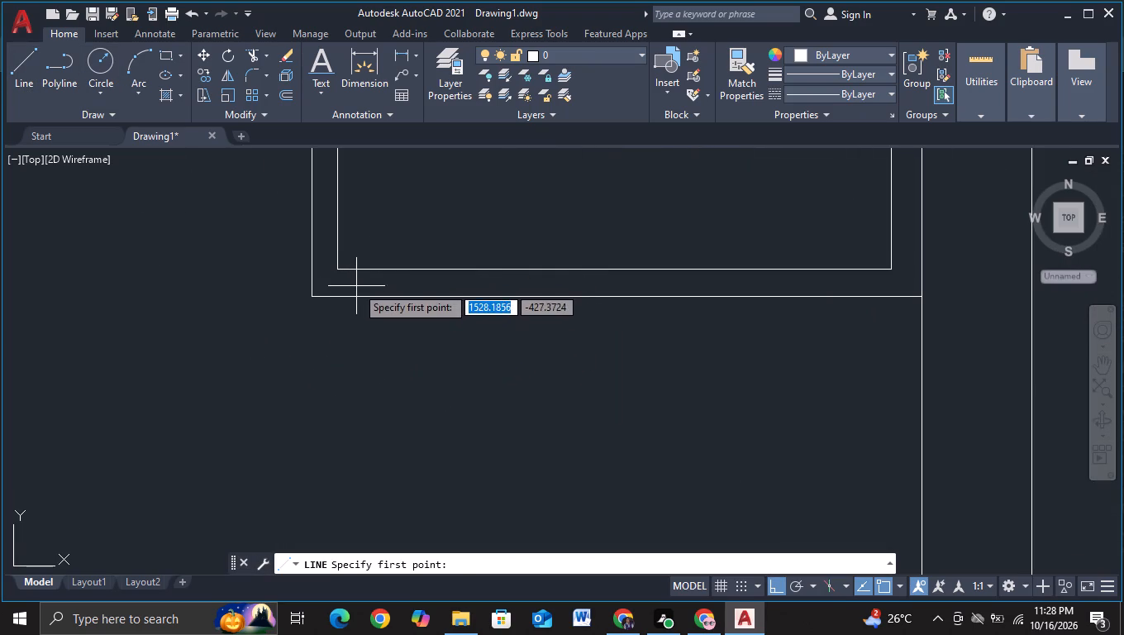
left_click(355, 287)
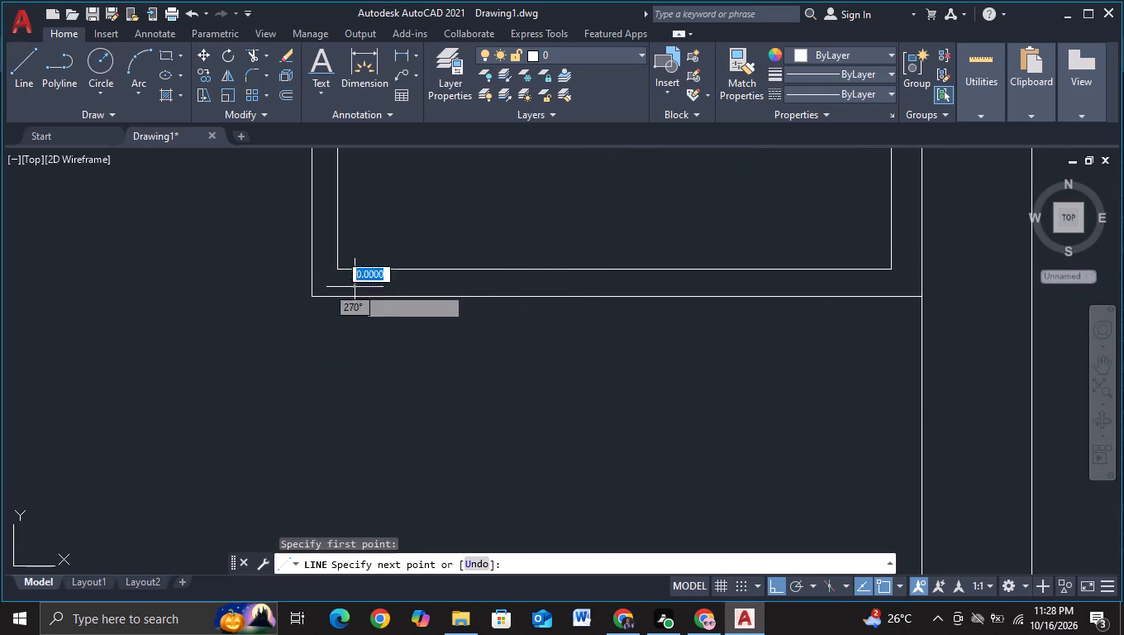
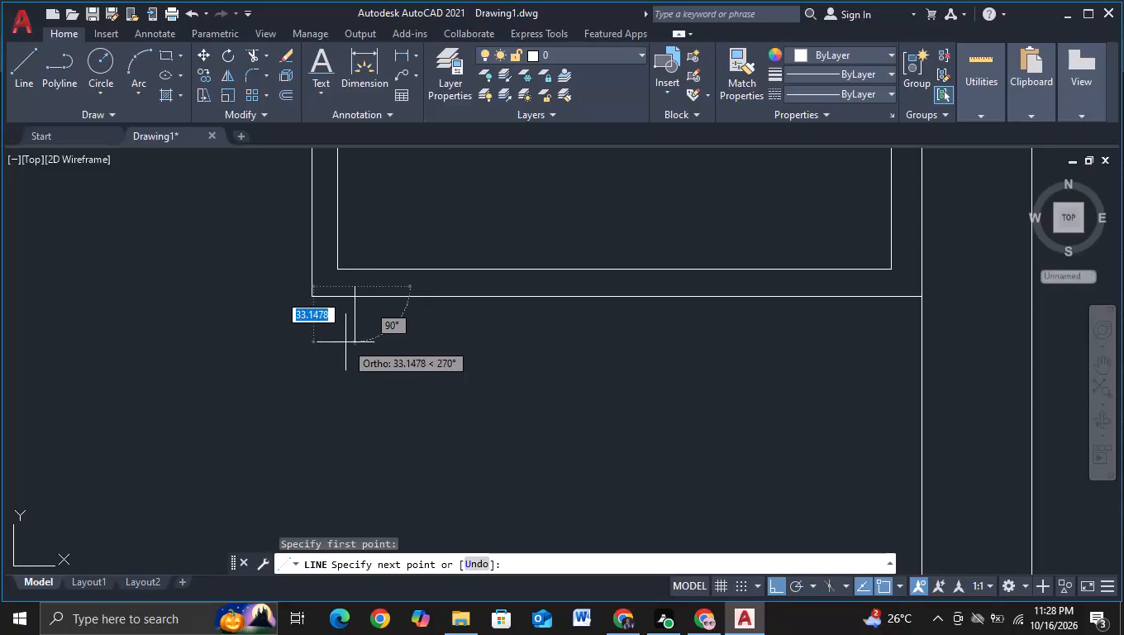
Draw a line about 33 units down from the left box's bottom edge, then horizontally past the adjacent wall line.
left_click(345, 342)
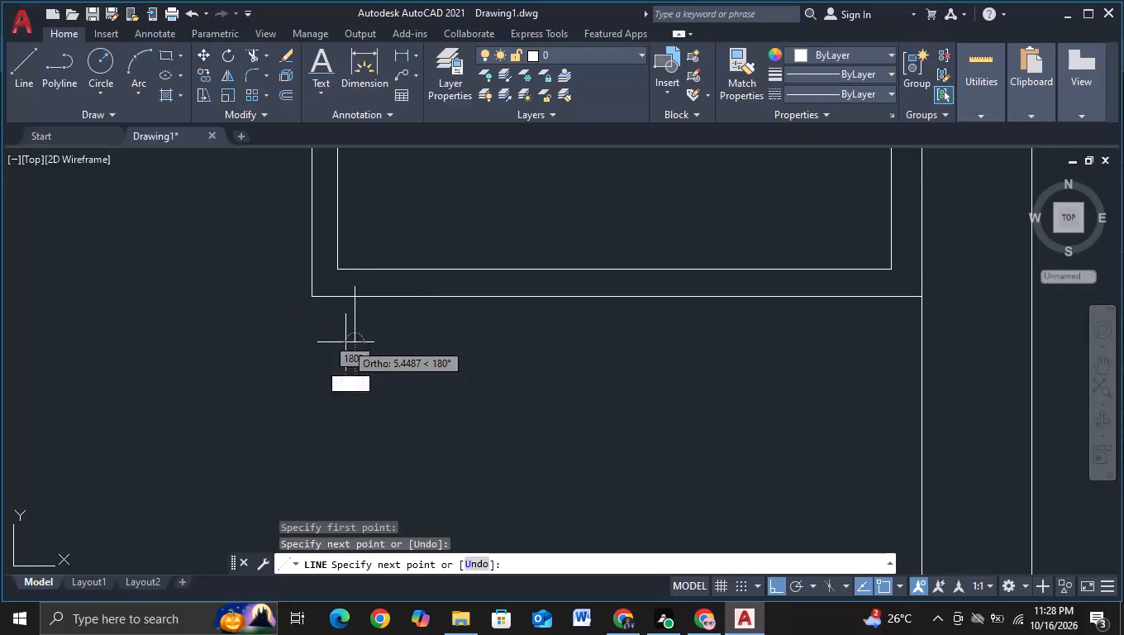
left_click(968, 391)
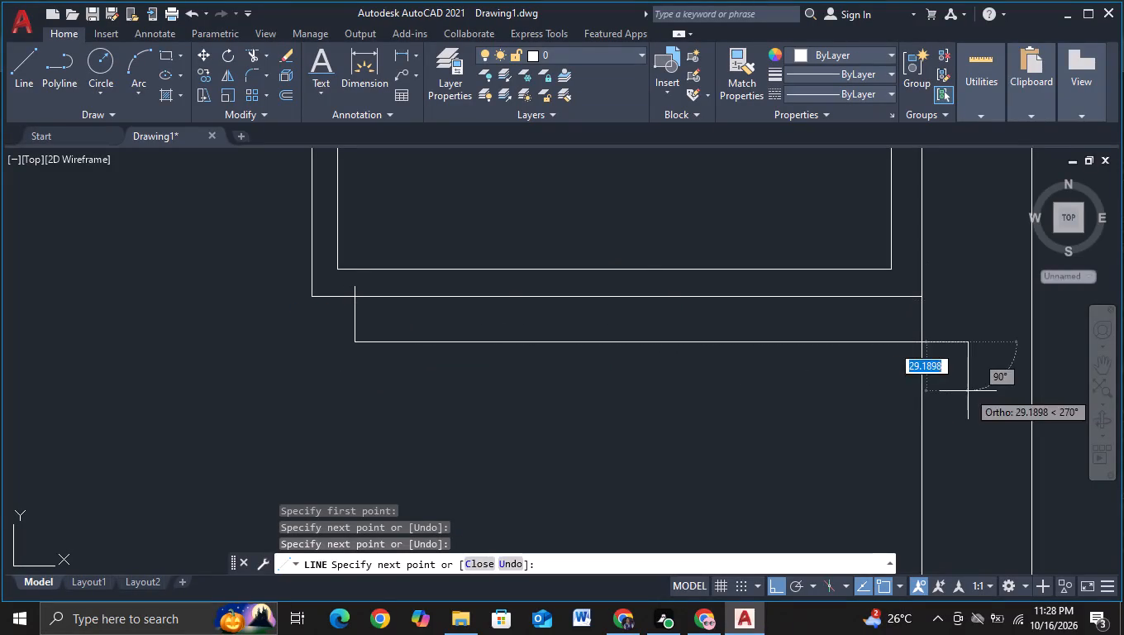
key("Escape")
Trim the ledge outline's ends that overshoot the box's bottom edge and the wall line.
left_click(255, 61)
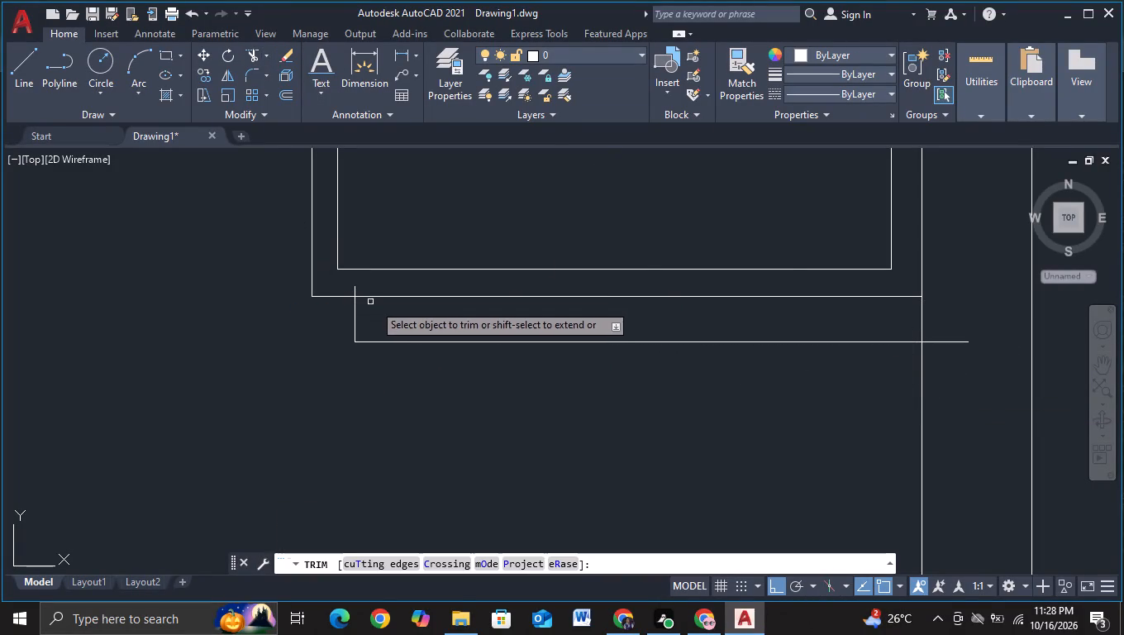
left_click(355, 289)
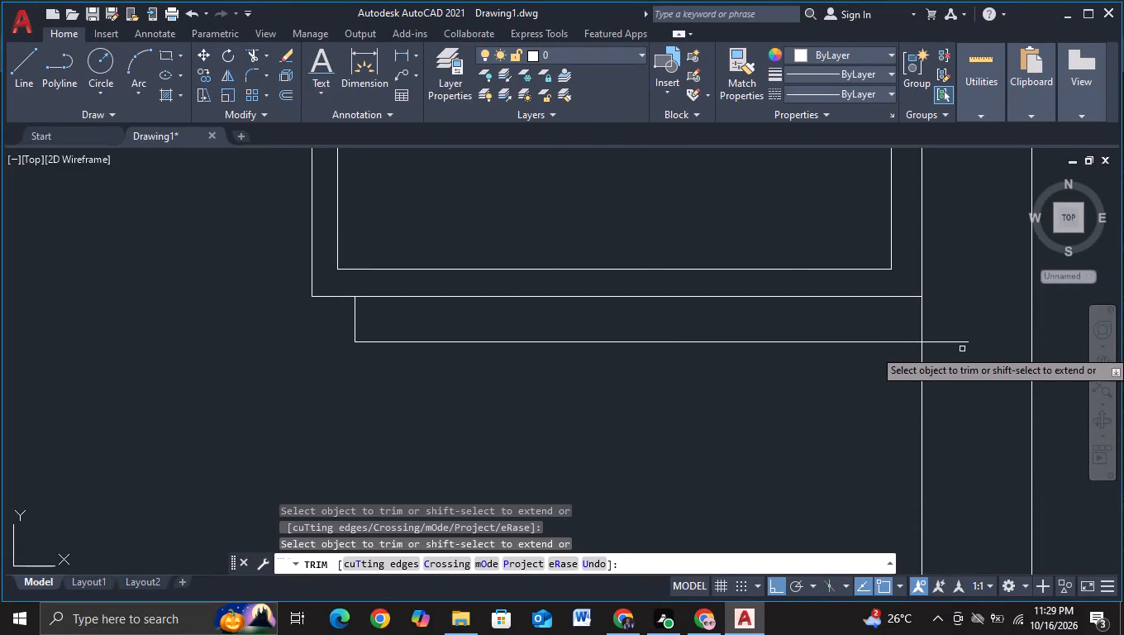
left_click(962, 345)
scroll(795, 408, "down", 1)
middle_click_drag(766, 441, 733, 385)
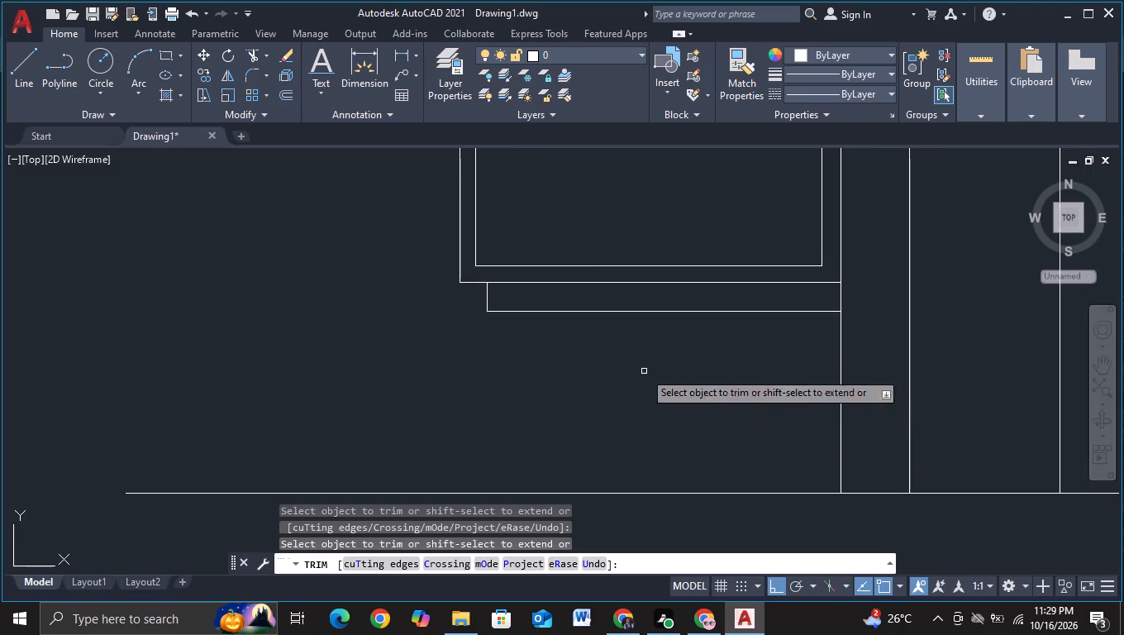
Draw two parallel vertical post lines about 208 units long from within the ledge to below the ground line.
left_click(14, 92)
scroll(241, 314, "down", 1)
middle_click_drag(290, 361, 263, 328)
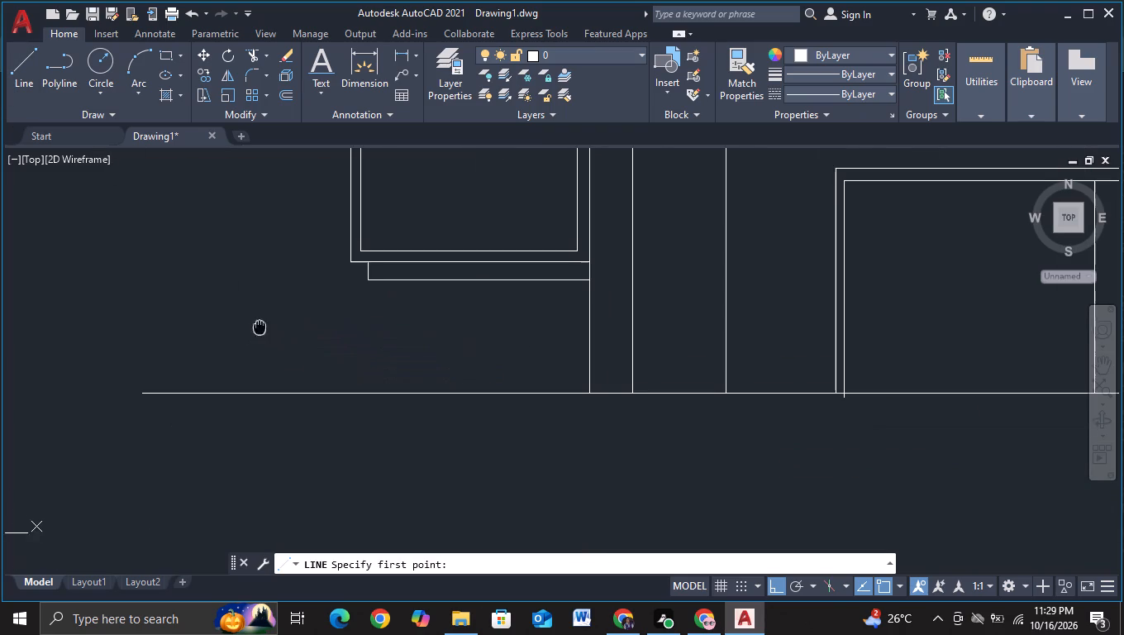
scroll(357, 343, "up", 2)
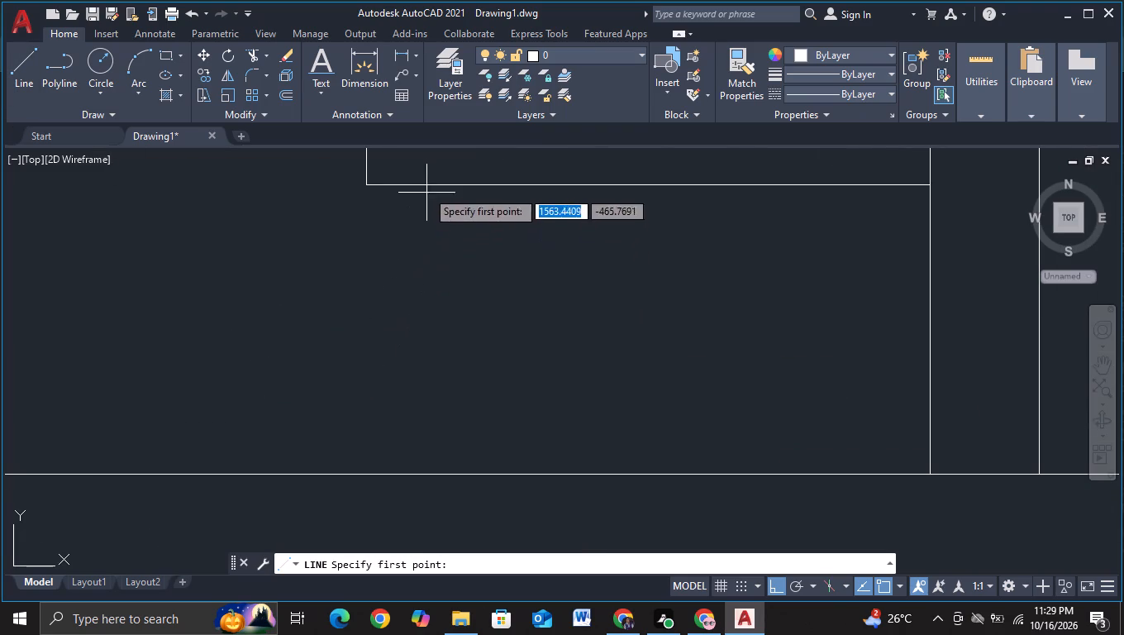
left_click(438, 170)
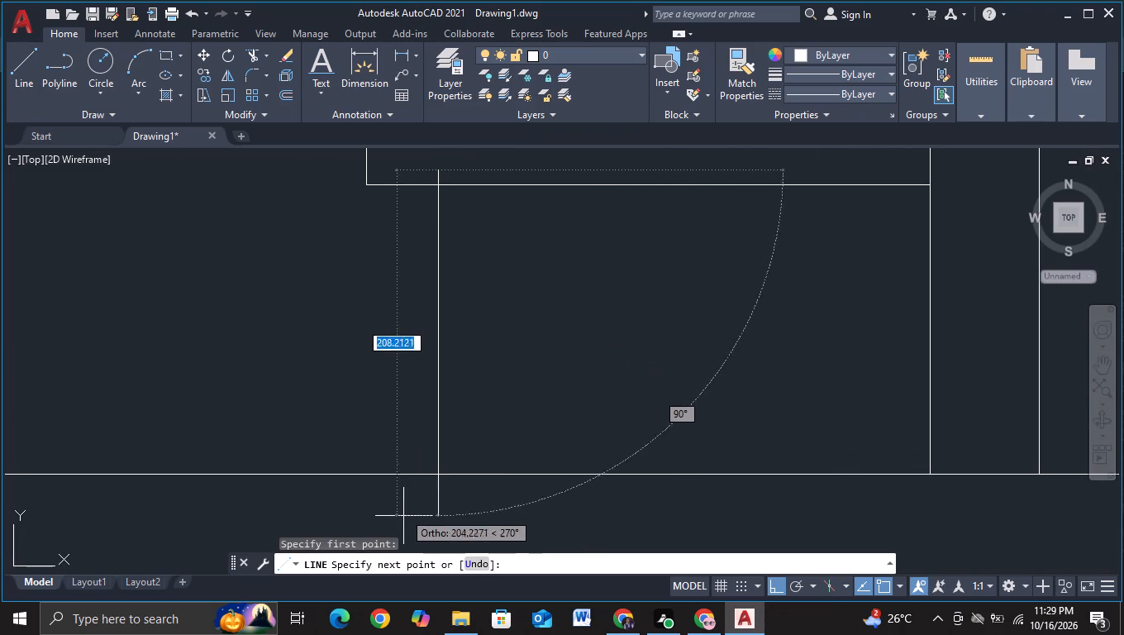
left_click(403, 518)
key("Escape")
left_click(18, 85)
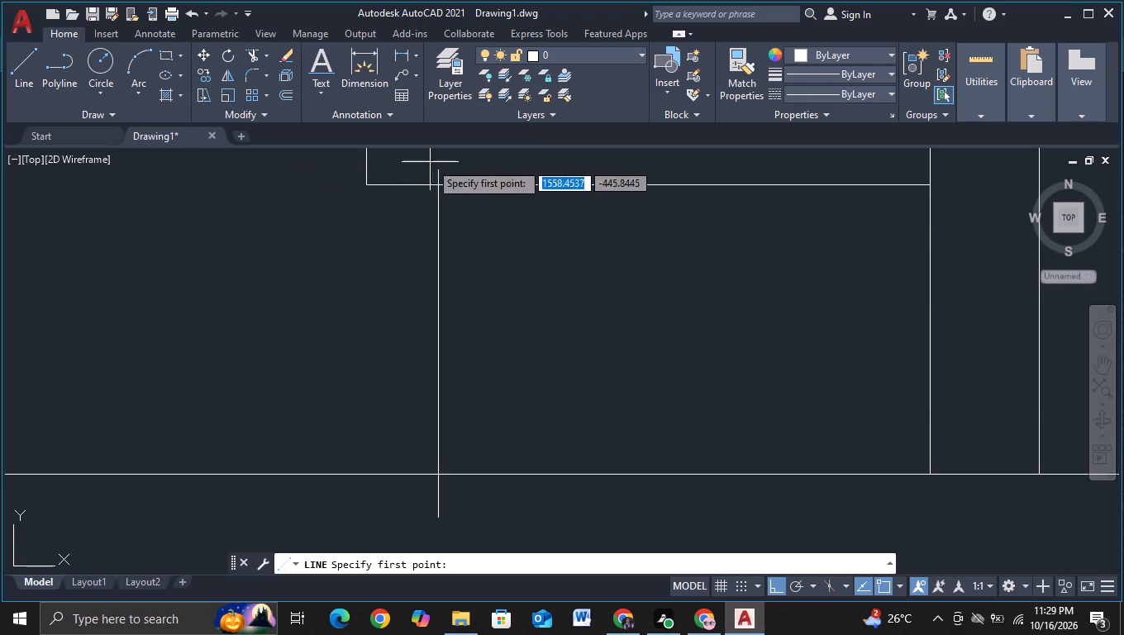
left_click(493, 171)
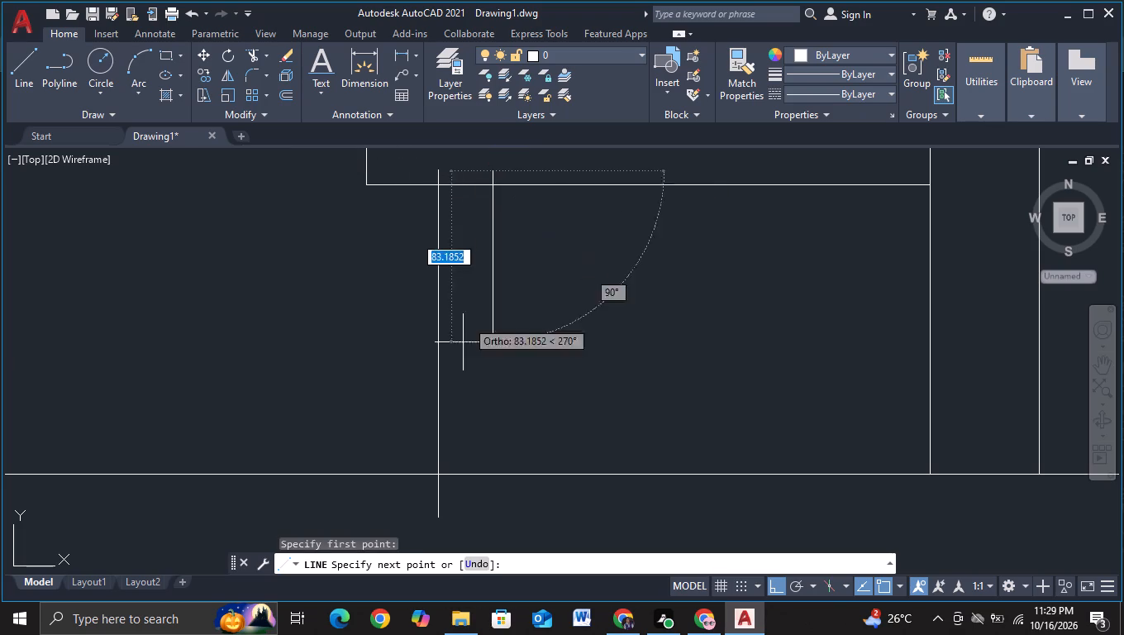
middle_click_drag(467, 381, 455, 298)
left_click(439, 432)
key("Escape")
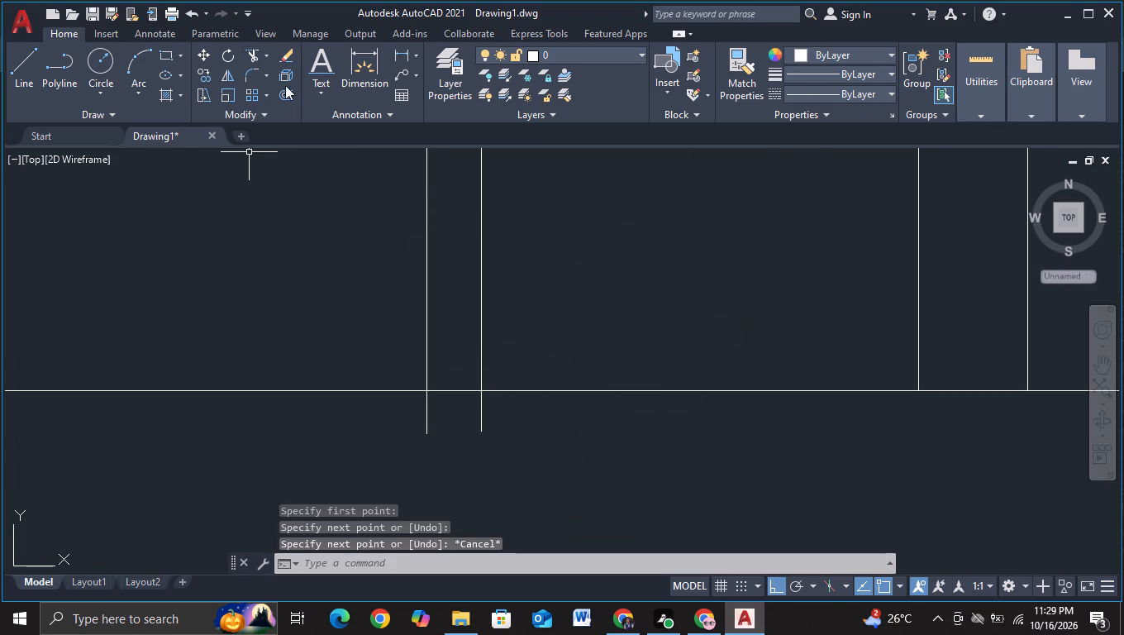
Trim both post lines where they overshoot the ground line and the ledge's bottom edge.
left_click(250, 45)
left_click(249, 59)
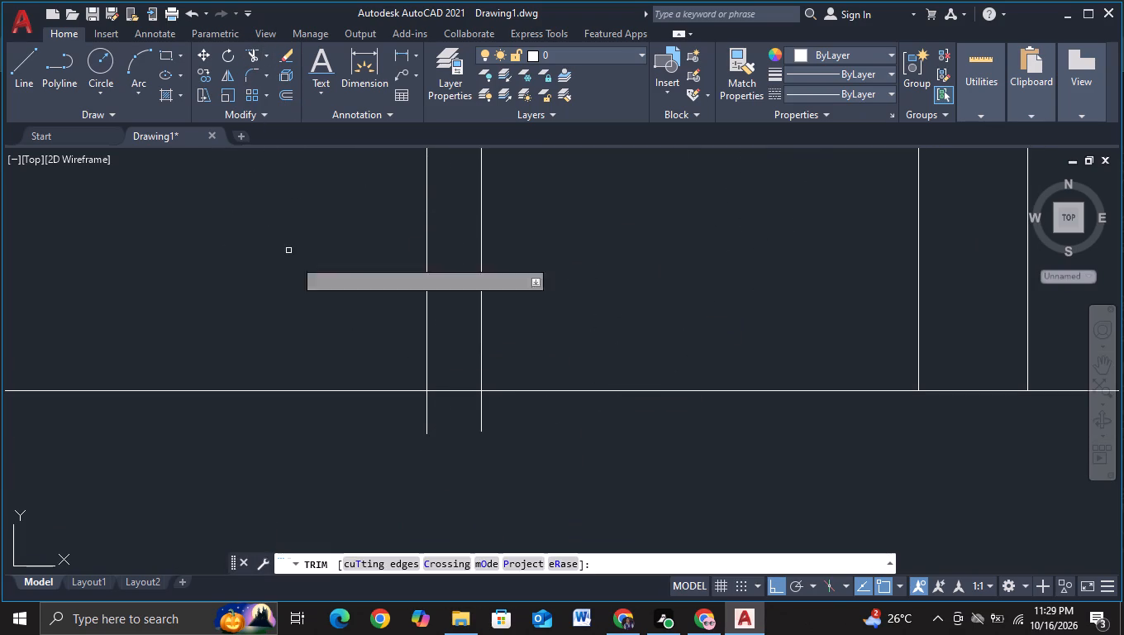
left_click_drag(378, 406, 512, 420)
scroll(511, 420, "down", 2)
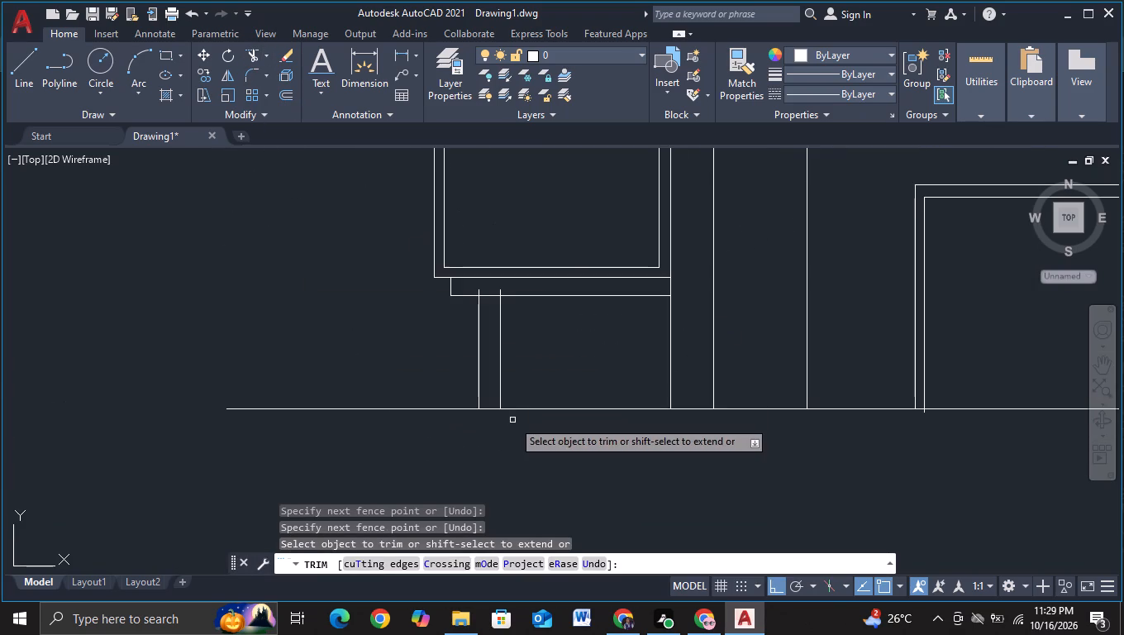
scroll(511, 322, "up", 2)
left_click(479, 243)
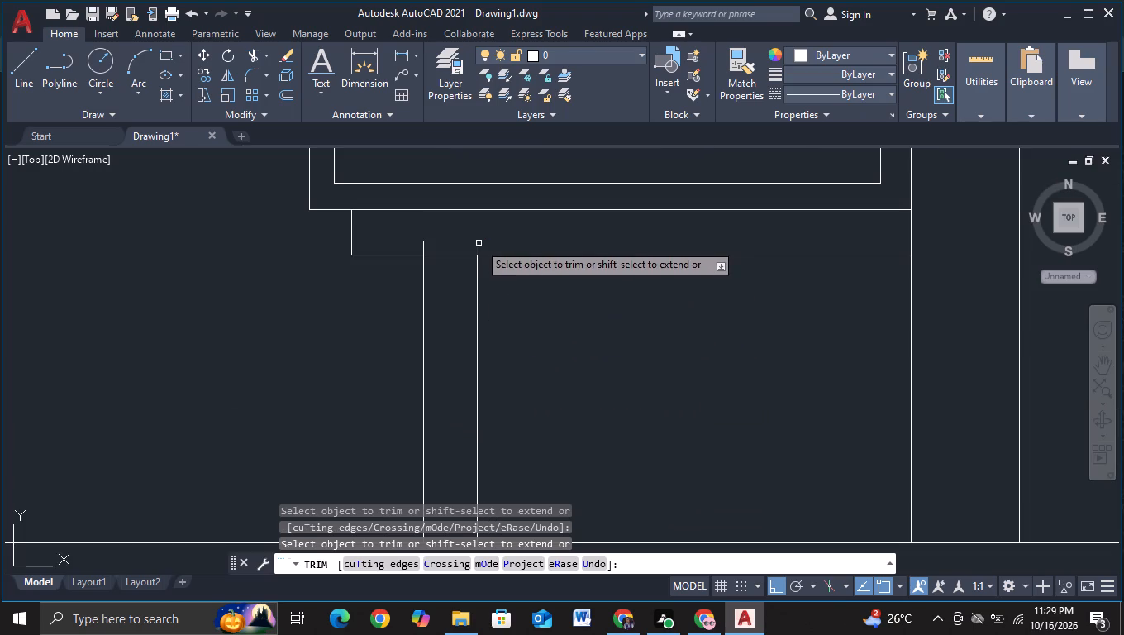
left_click(421, 244)
scroll(489, 298, "down", 2)
middle_click_drag(534, 335, 463, 327)
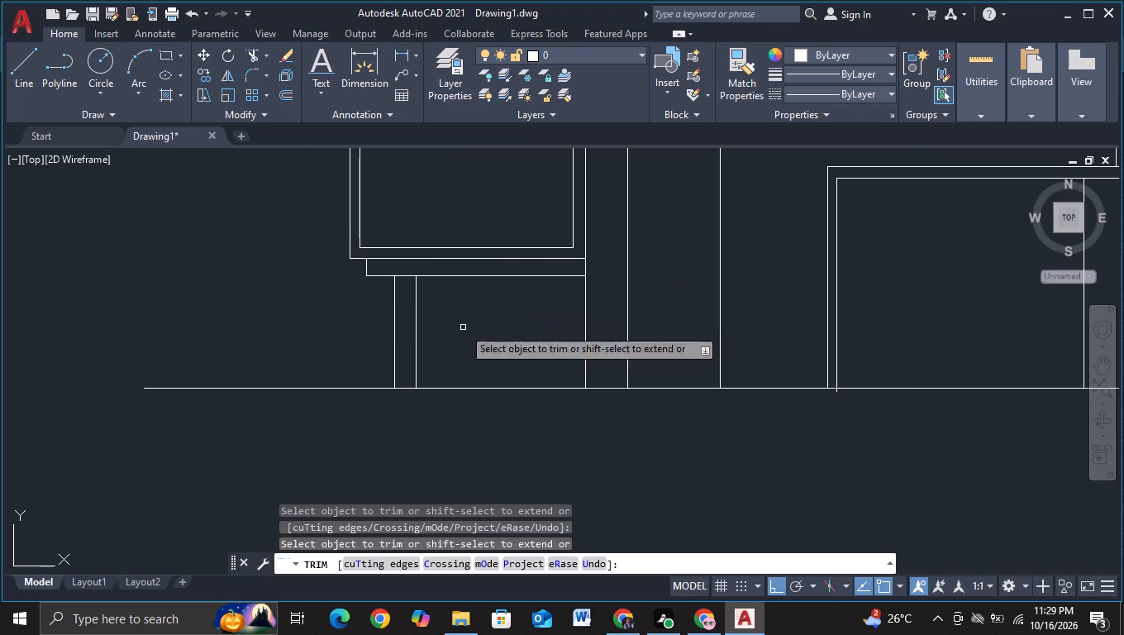
key("Escape")
Move the post's left vertical line about 8 units to the right to make the post narrower.
scroll(433, 419, "down", 1)
middle_click_drag(466, 427, 410, 411)
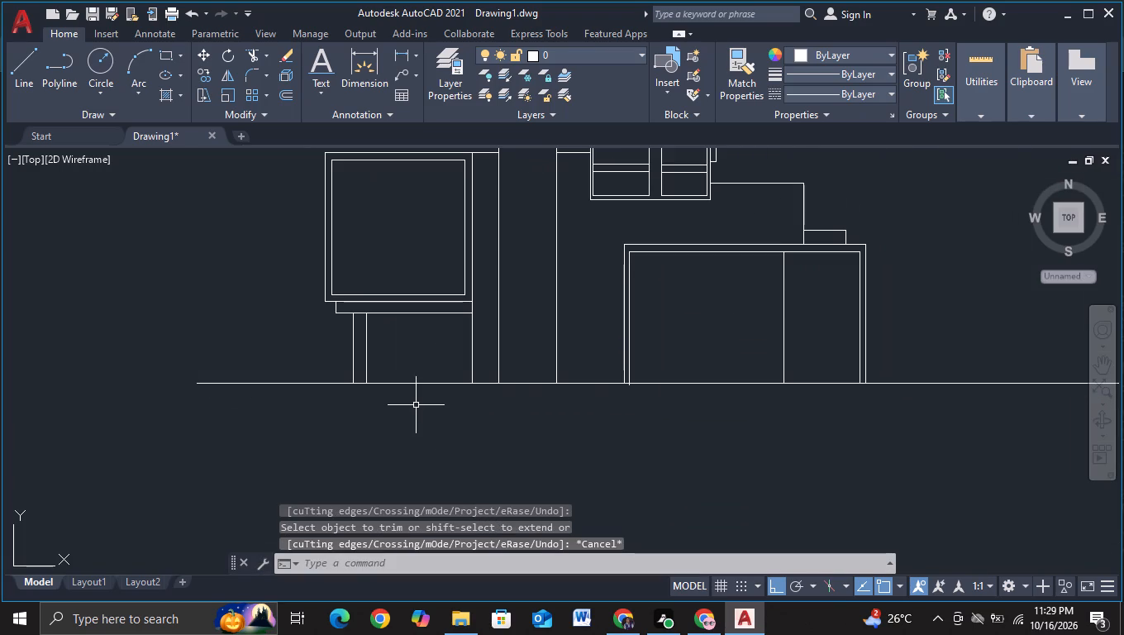
left_click(352, 360)
key("m")
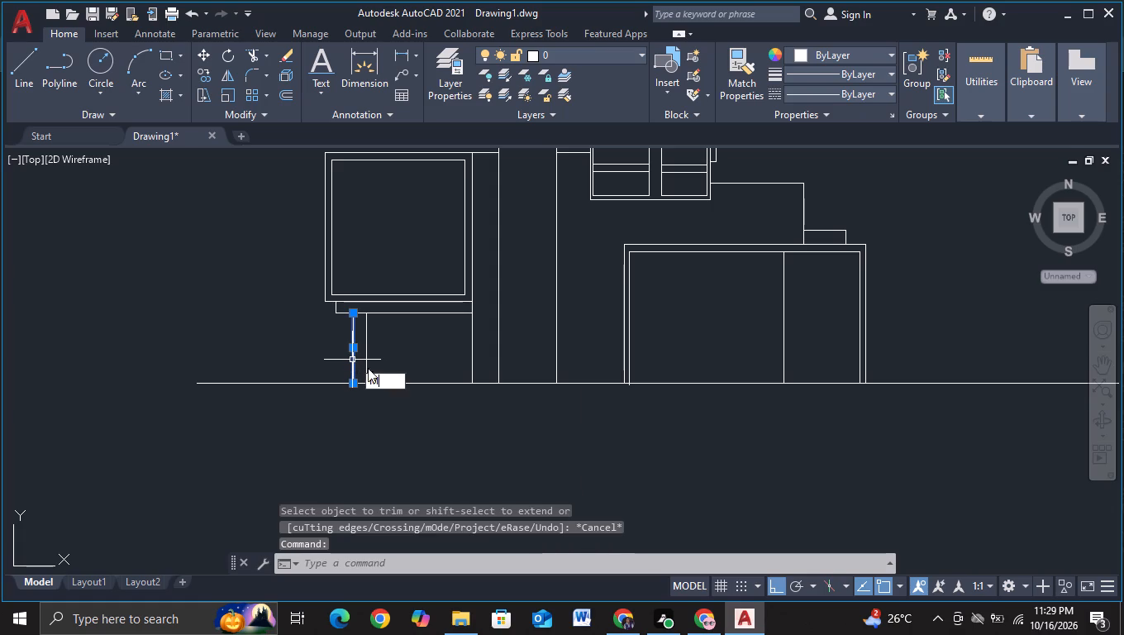
left_click(469, 399)
scroll(362, 352, "up", 1)
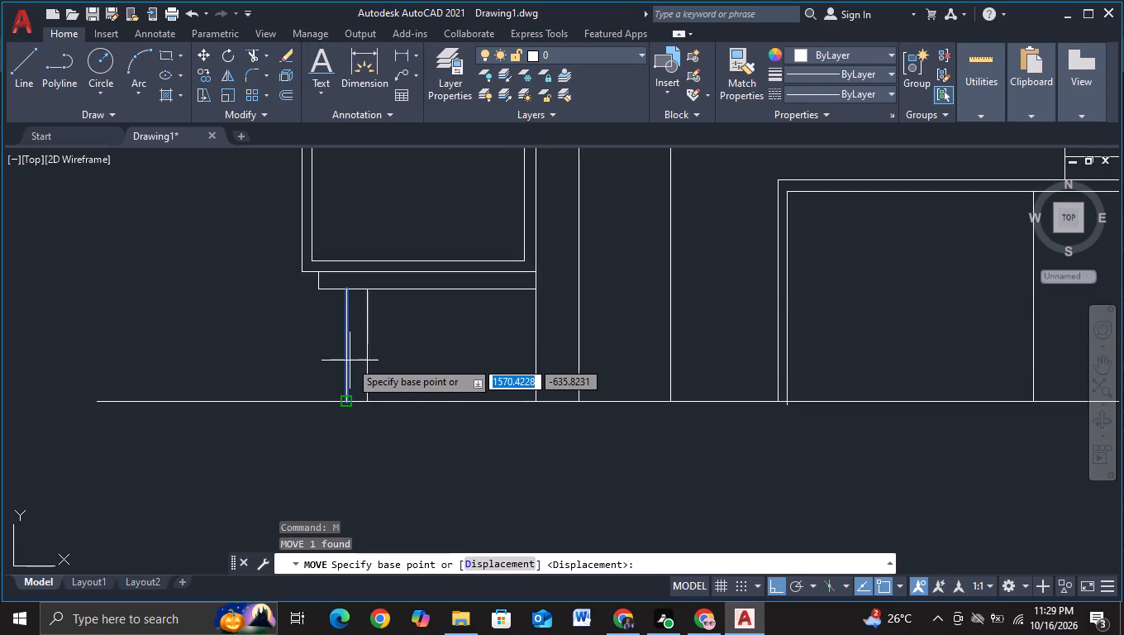
left_click(346, 361)
scroll(360, 381, "up", 2)
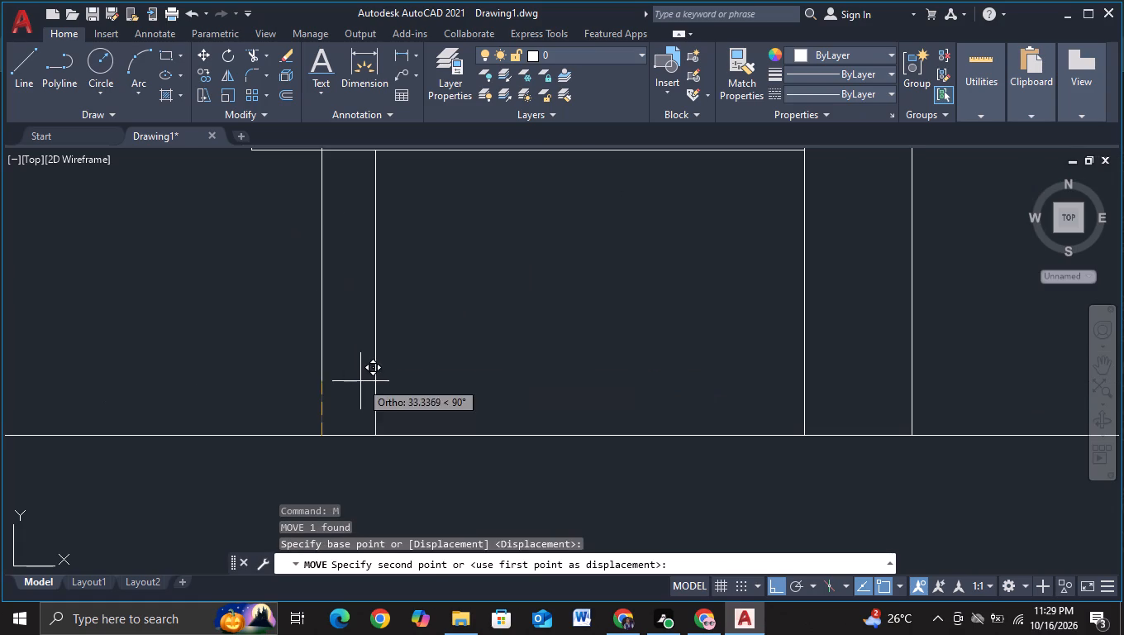
left_click(334, 423)
scroll(338, 424, "down", 1)
scroll(395, 463, "down", 2)
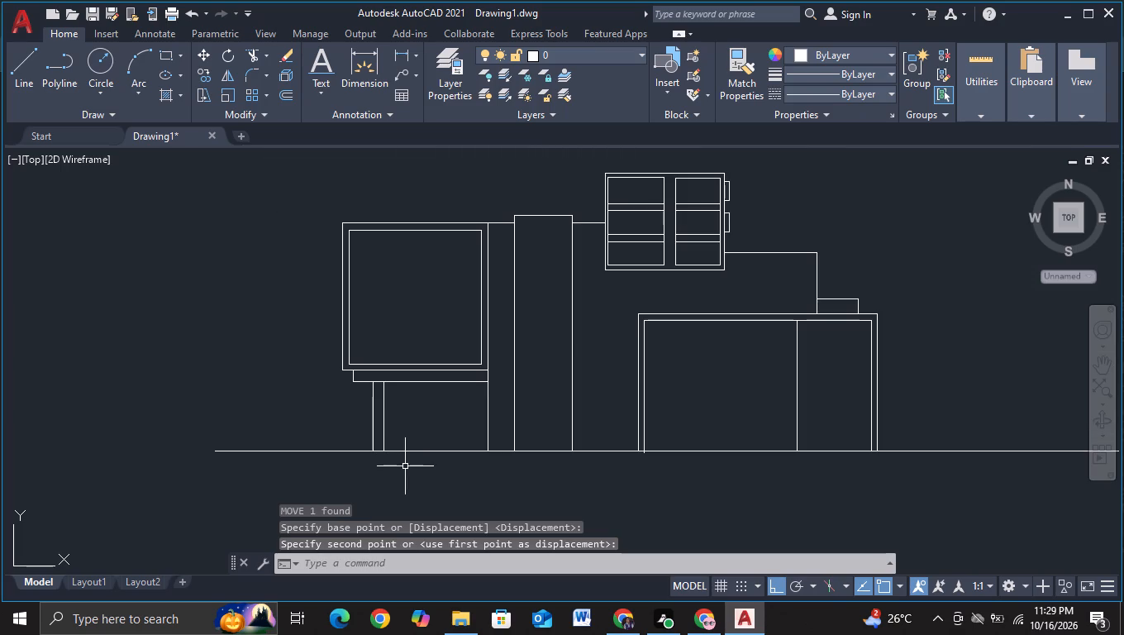
Draw a horizontal line about 710 units long across the upper part of the lower right block, overshooting both sides.
scroll(405, 466, "down", 2)
scroll(300, 433, "up", 1)
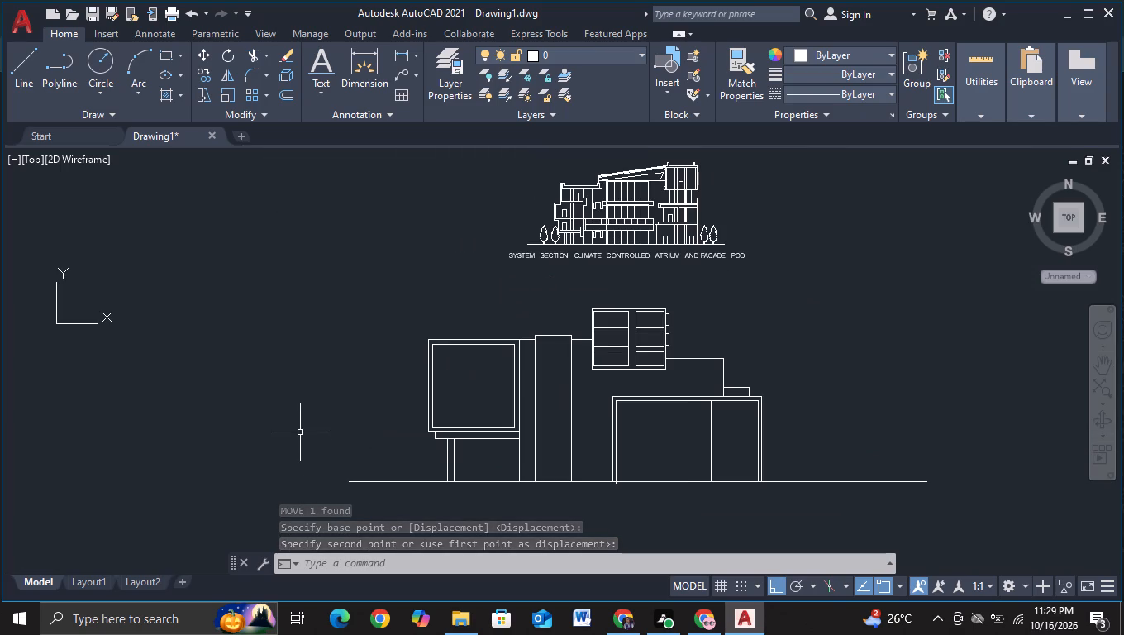
middle_click_drag(319, 419, 288, 427)
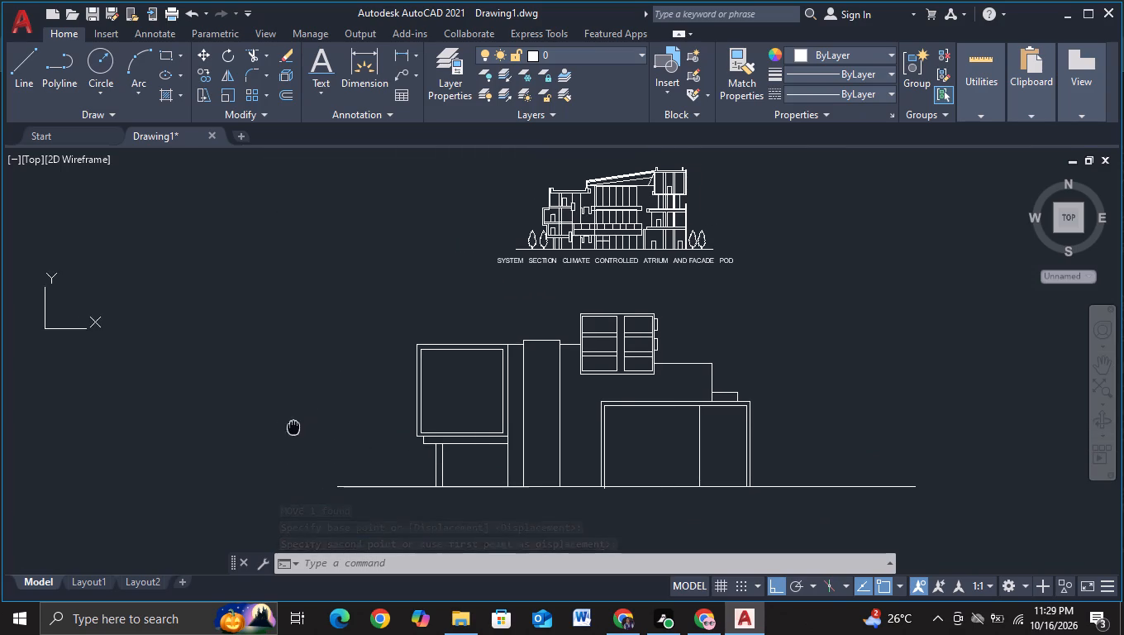
middle_click_drag(288, 427, 274, 427)
left_click(17, 95)
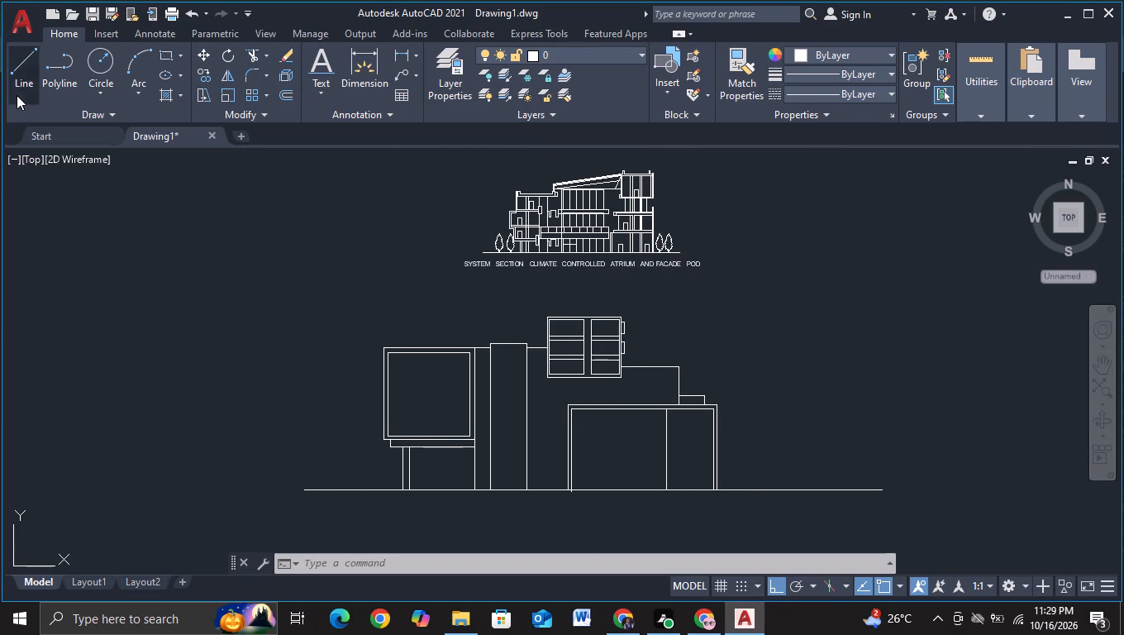
scroll(370, 413, "up", 1)
middle_click_drag(588, 440, 489, 445)
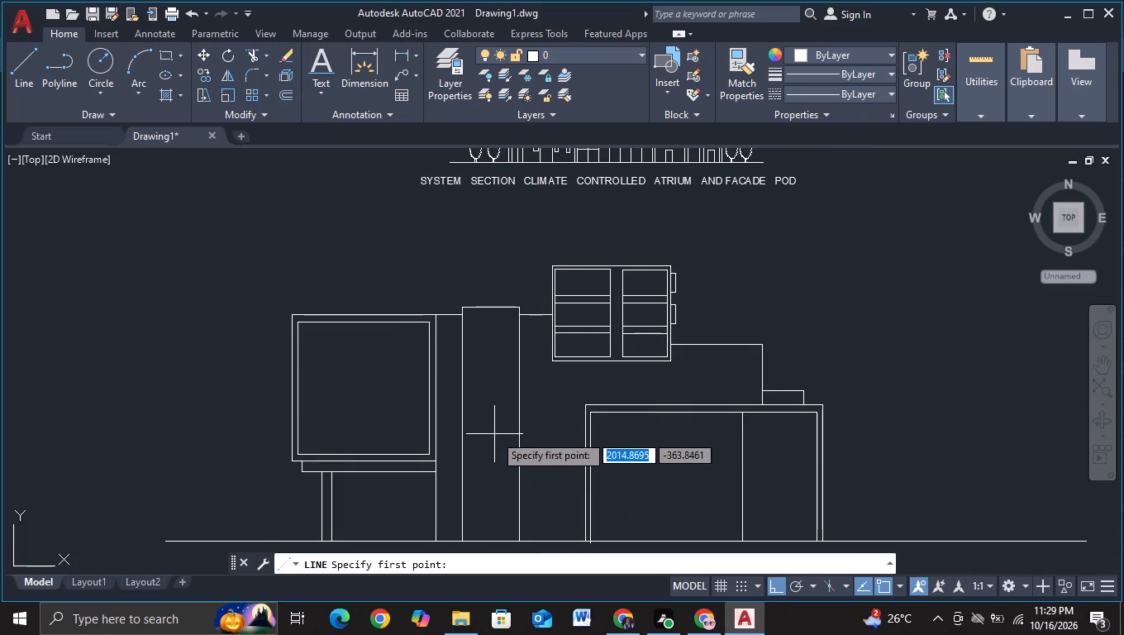
scroll(569, 463, "up", 1)
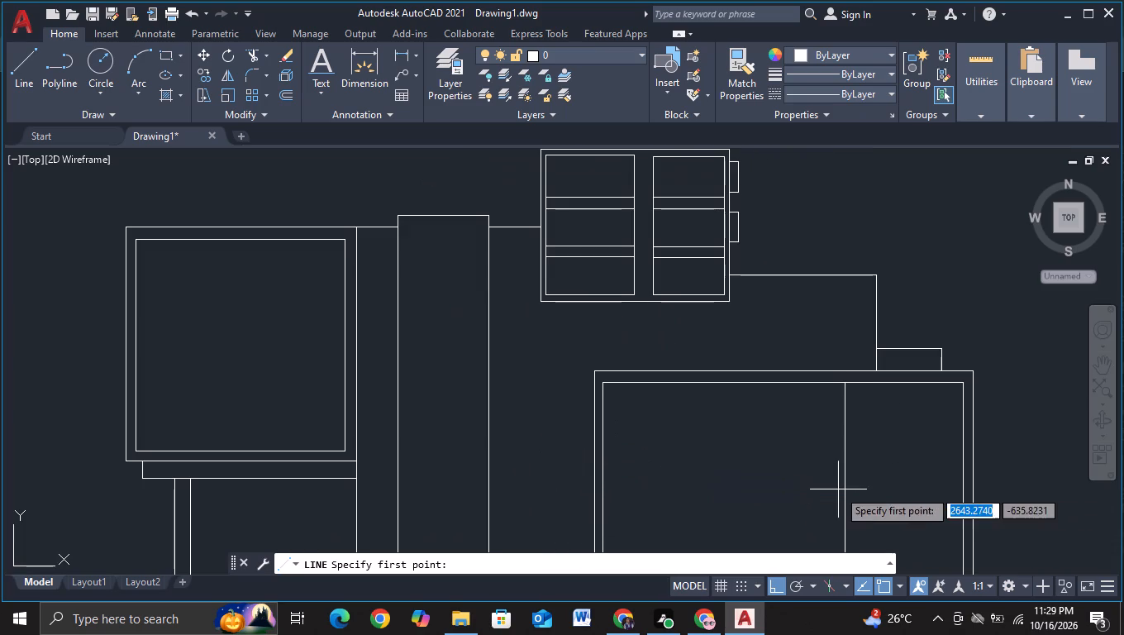
middle_click_drag(838, 489, 820, 442)
scroll(688, 443, "up", 1)
middle_click(680, 446)
scroll(680, 446, "down", 1)
middle_click_drag(694, 466, 658, 432)
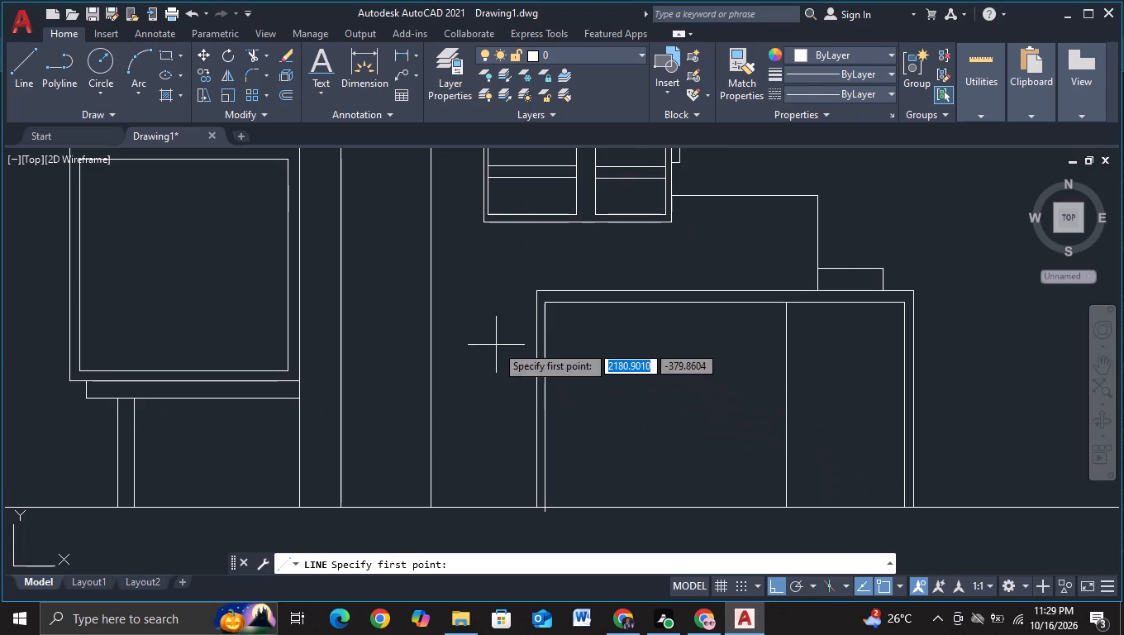
left_click(496, 345)
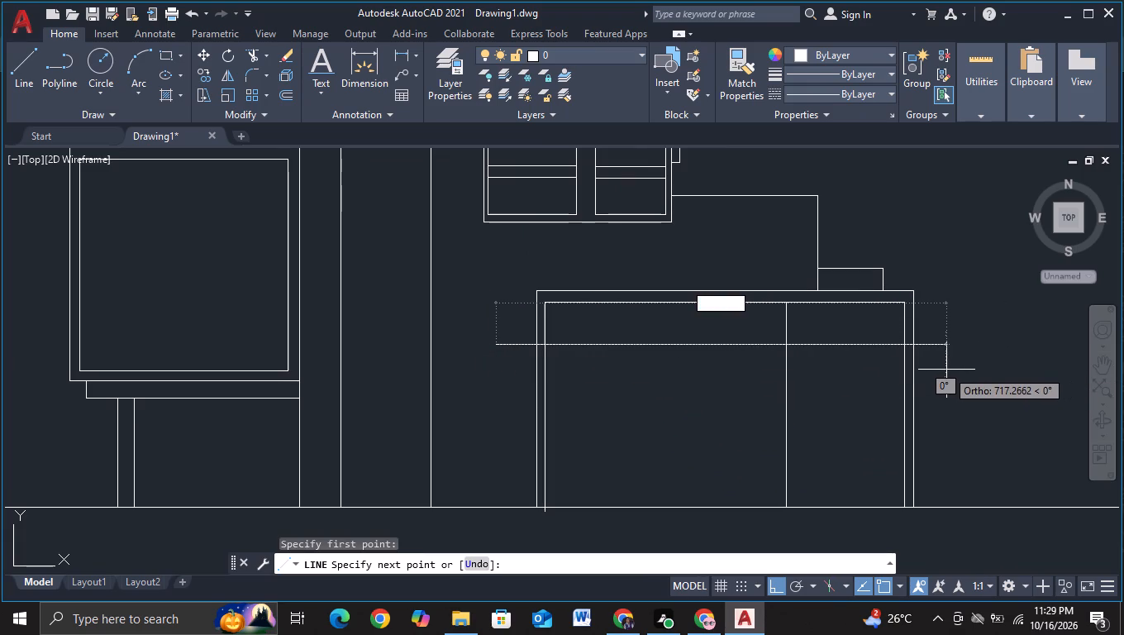
left_click(942, 370)
key("Escape")
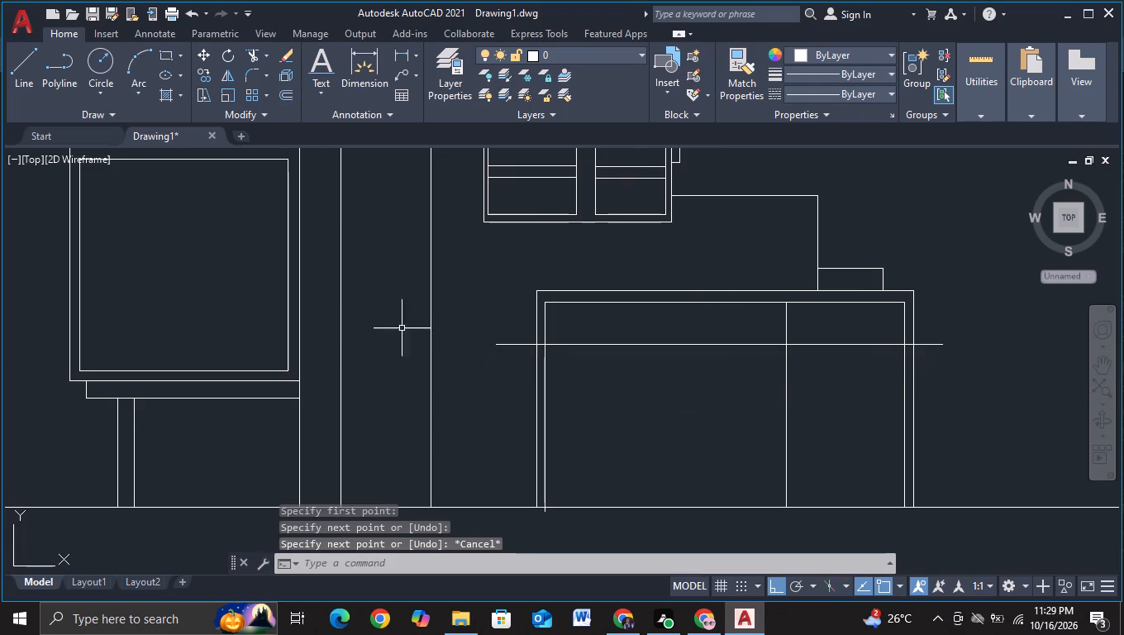
Trim the horizontal line's ends back to the inner frame of the lower right block.
left_click(250, 51)
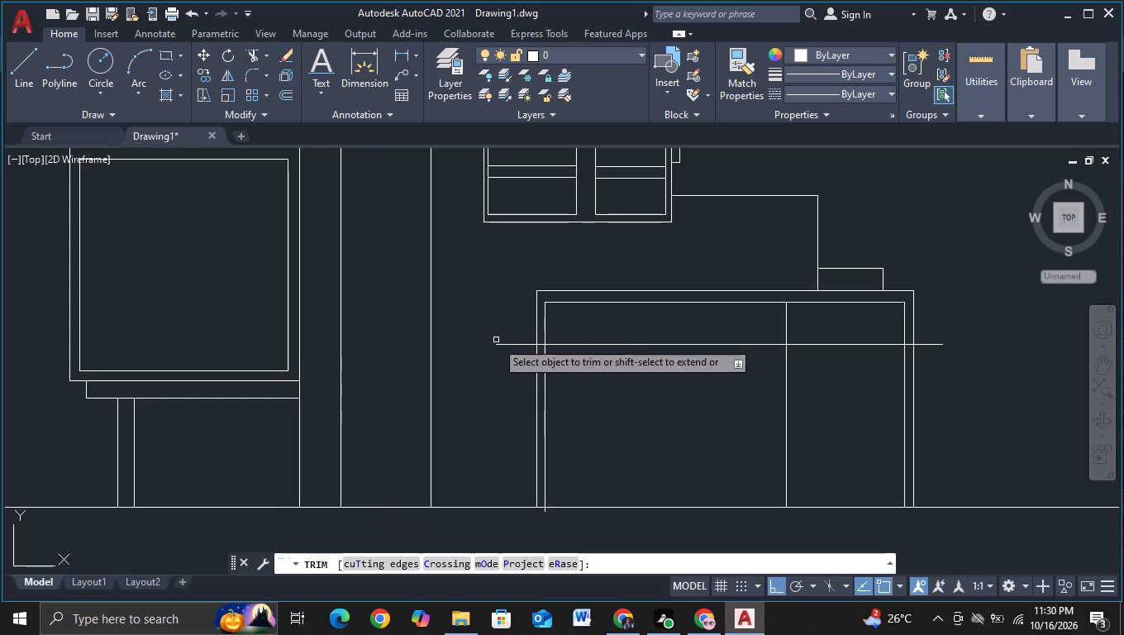
left_click(496, 345)
scroll(555, 365, "up", 2)
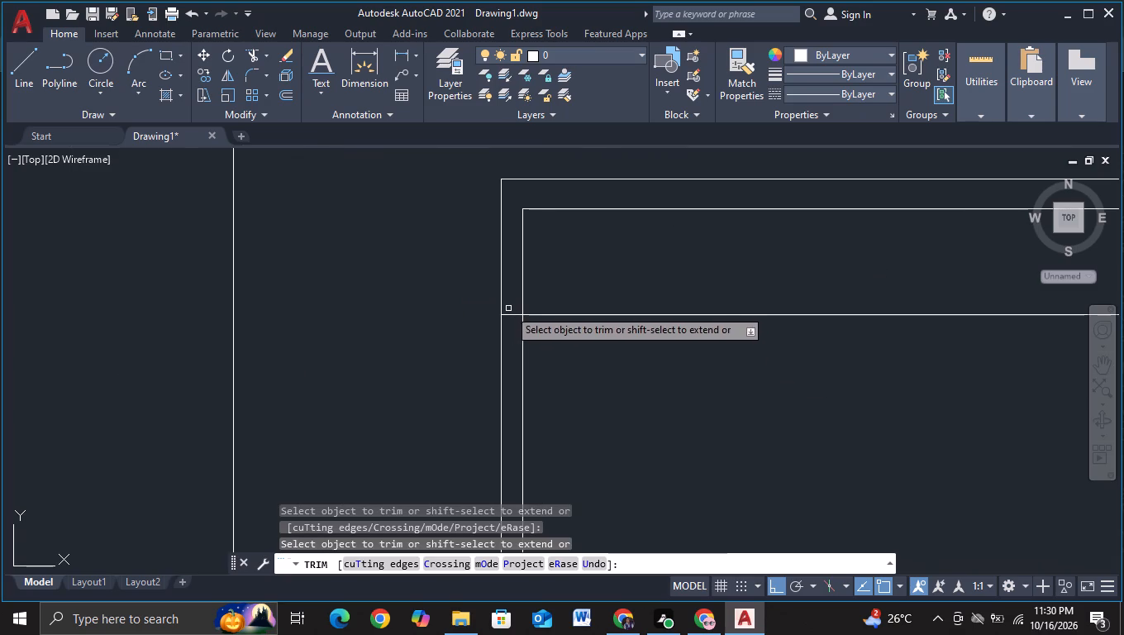
left_click_drag(508, 313, 516, 341)
scroll(763, 369, "down", 2)
middle_click_drag(831, 406, 518, 399)
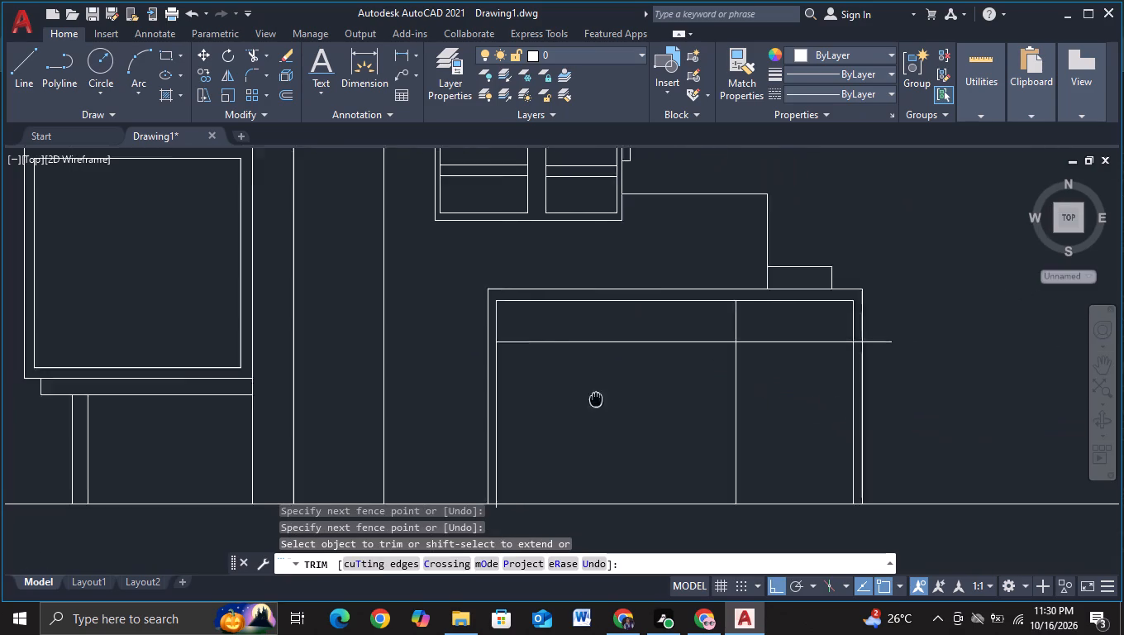
middle_click_drag(518, 399, 462, 399)
scroll(655, 355, "up", 2)
left_click_drag(736, 279, 750, 387)
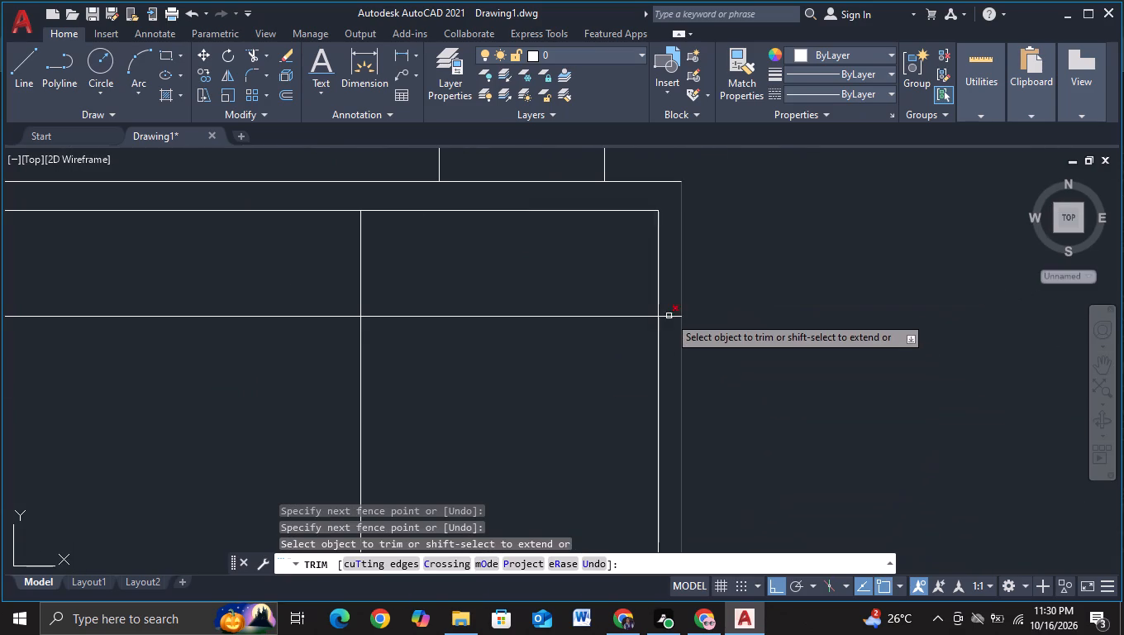
left_click(668, 317)
key("Escape")
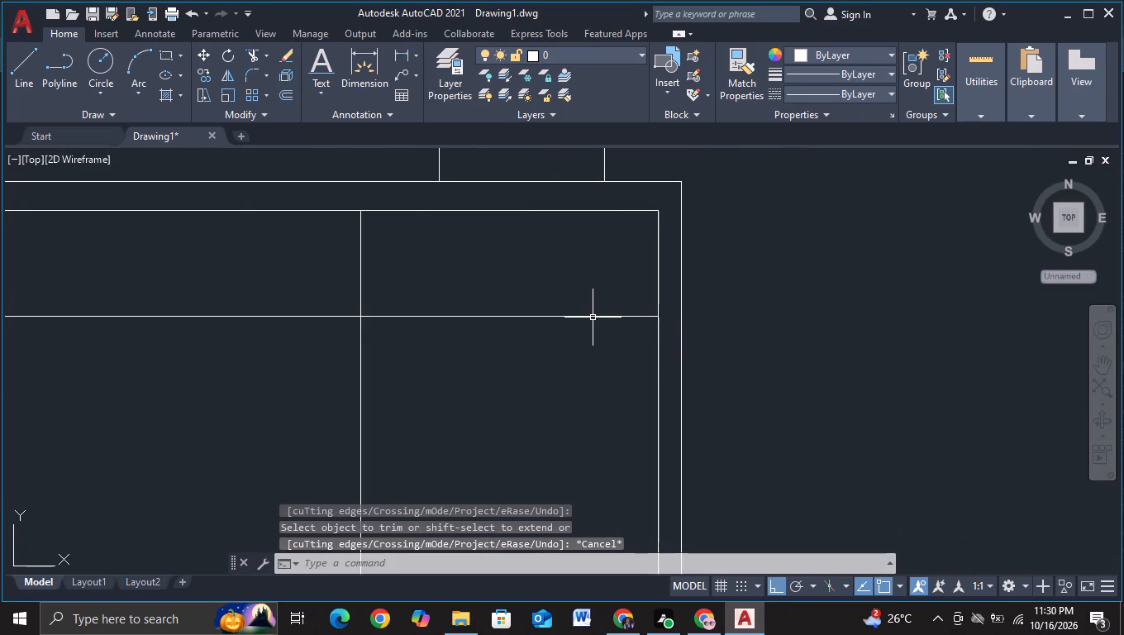
Copy the horizontal line in the lower right block about 7 units below the original.
left_click(593, 317)
key("c")
left_click(620, 364)
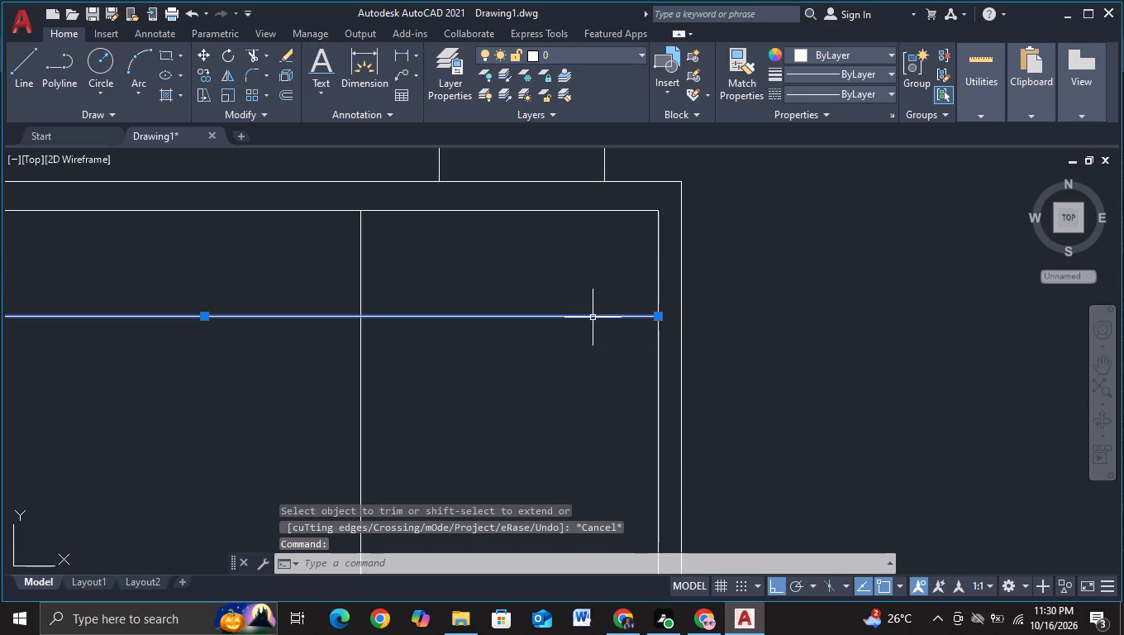
left_click(542, 317)
scroll(515, 458, "down", 2)
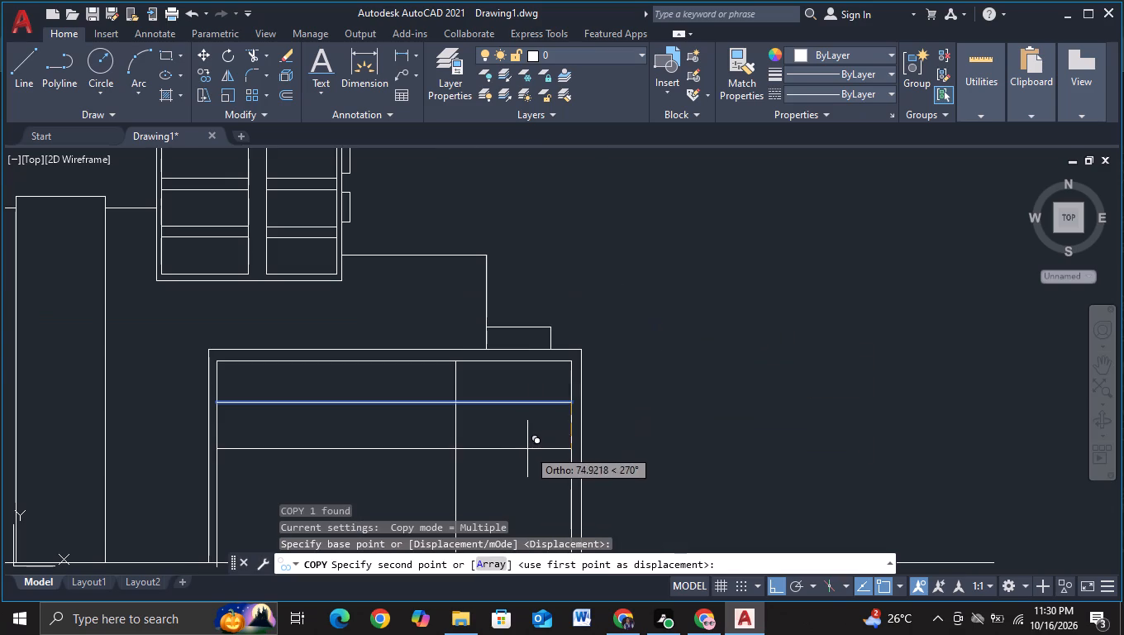
scroll(532, 429, "up", 2)
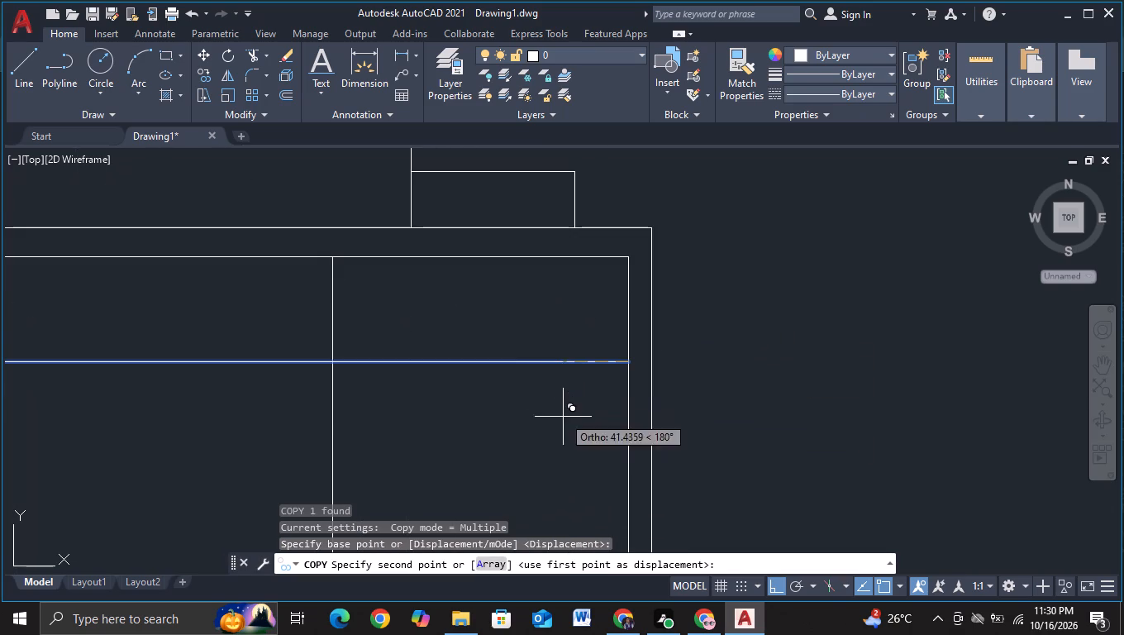
scroll(591, 401, "up", 1)
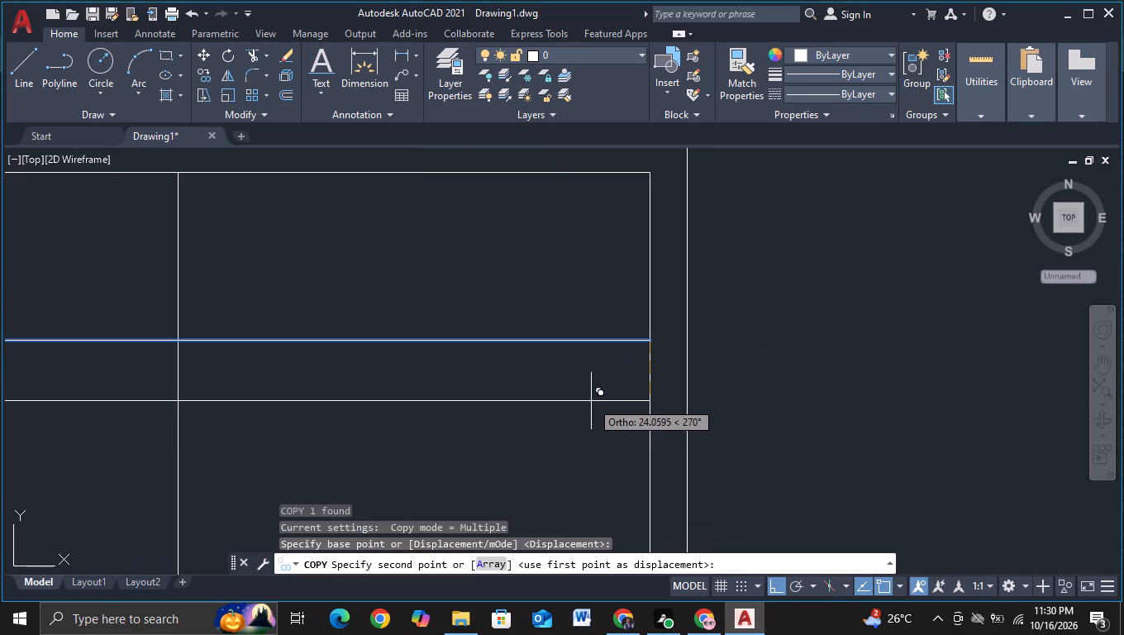
scroll(590, 394, "up", 2)
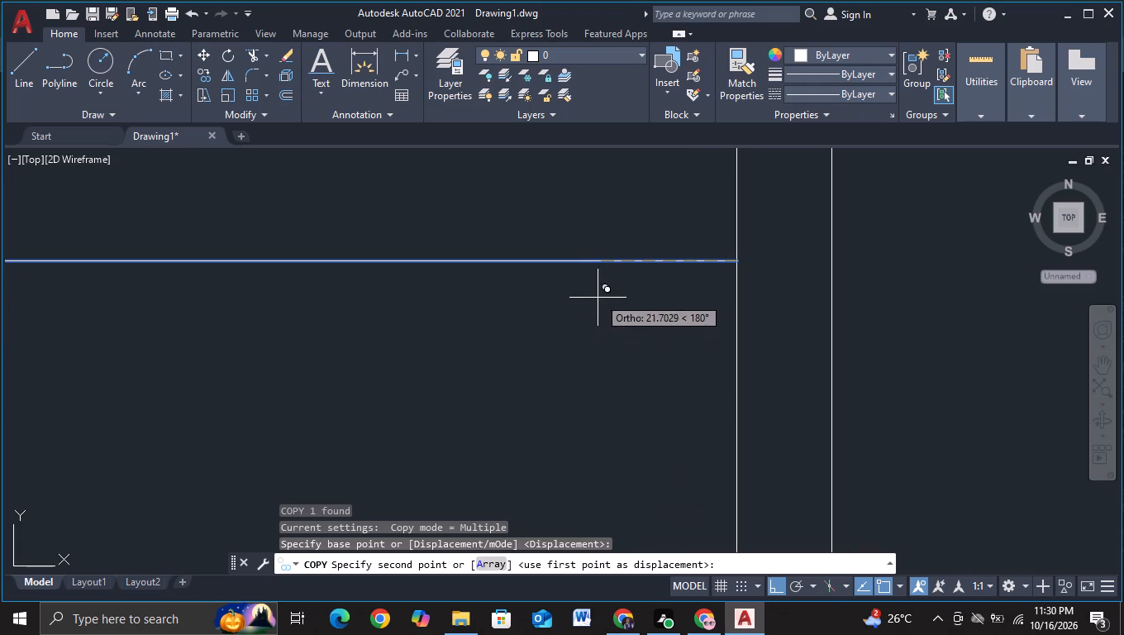
scroll(605, 370, "down", 1)
scroll(608, 366, "up", 4)
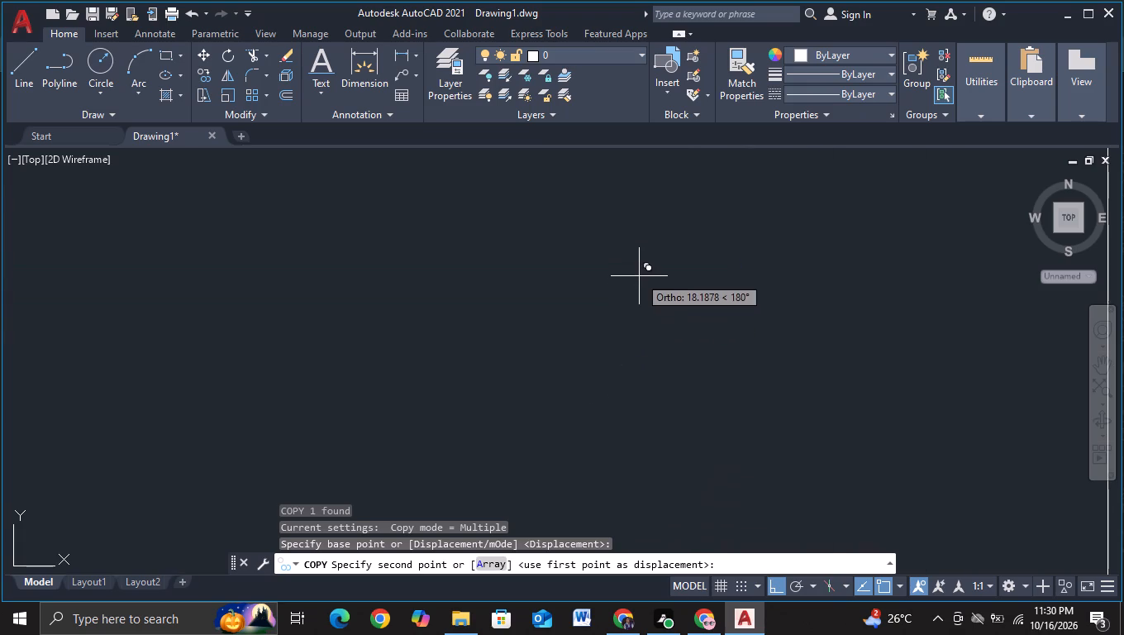
middle_click_drag(639, 276, 663, 470)
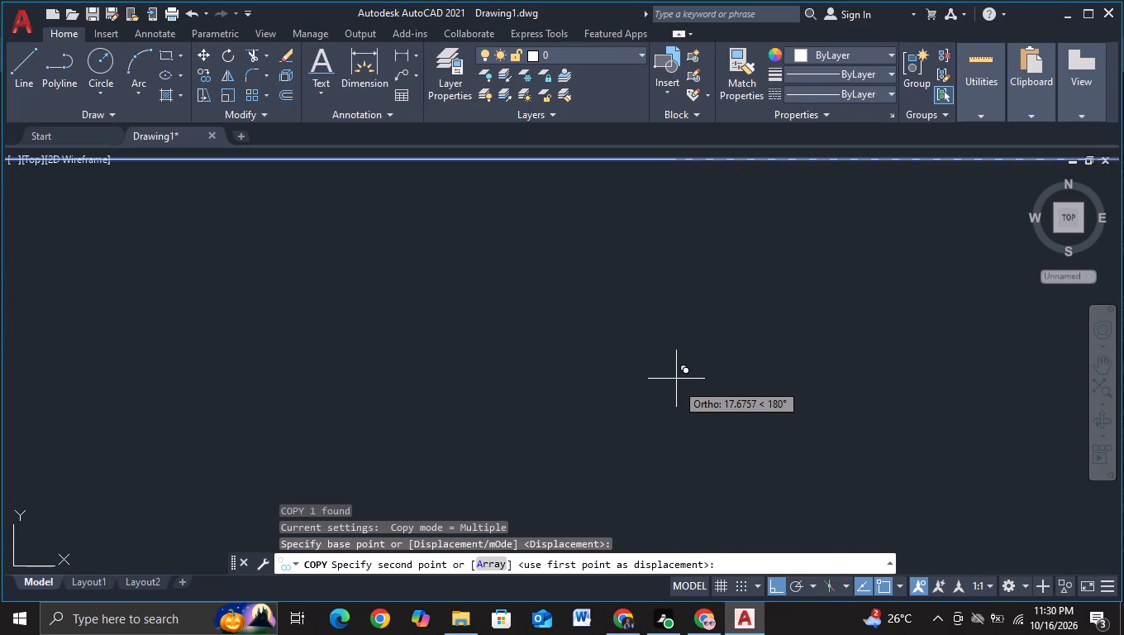
scroll(676, 390, "down", 2)
scroll(695, 454, "down", 2)
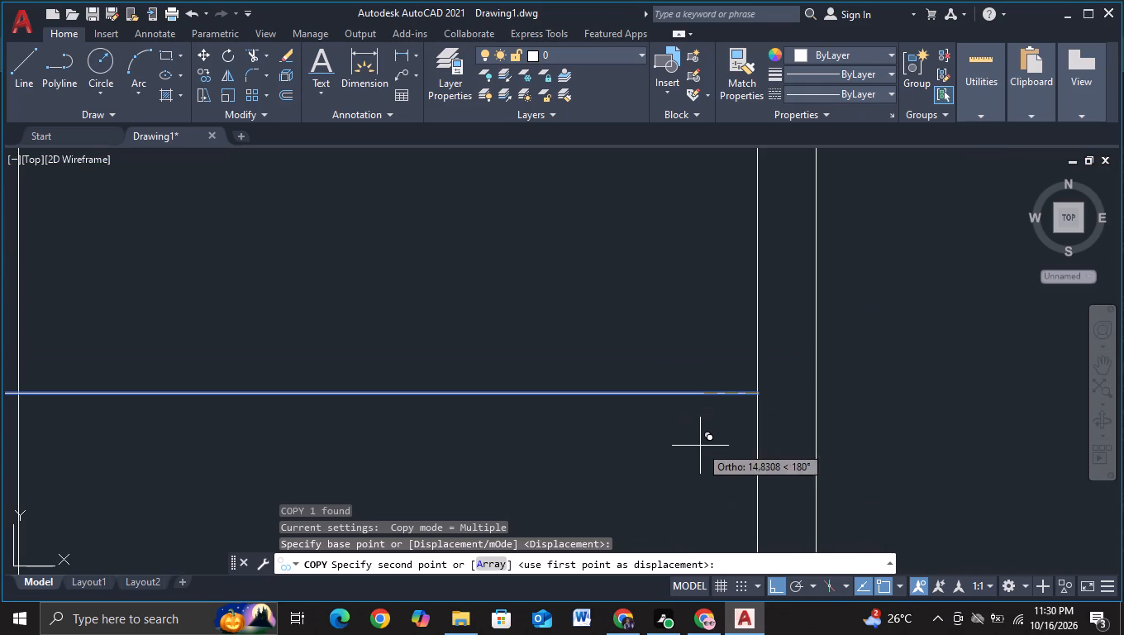
left_click(737, 423)
scroll(737, 423, "down", 3)
key("Escape")
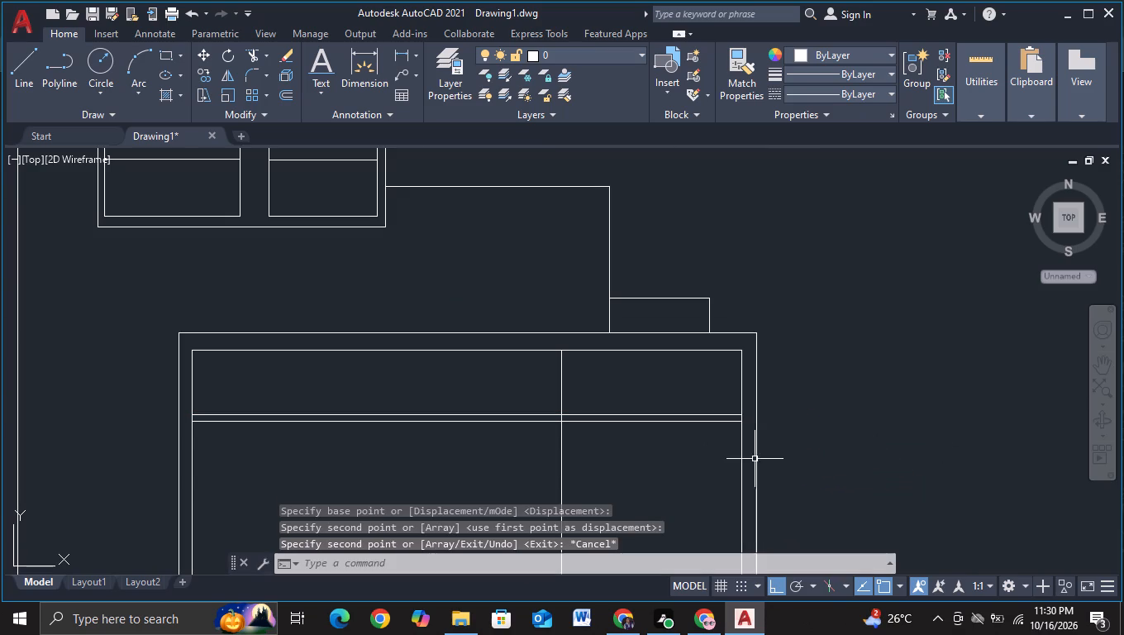
Copy the pair of horizontal lines in the lower right block to two positions, about 170 and 82 units further down.
middle_click_drag(694, 473, 698, 396)
left_click_drag(688, 313, 665, 411)
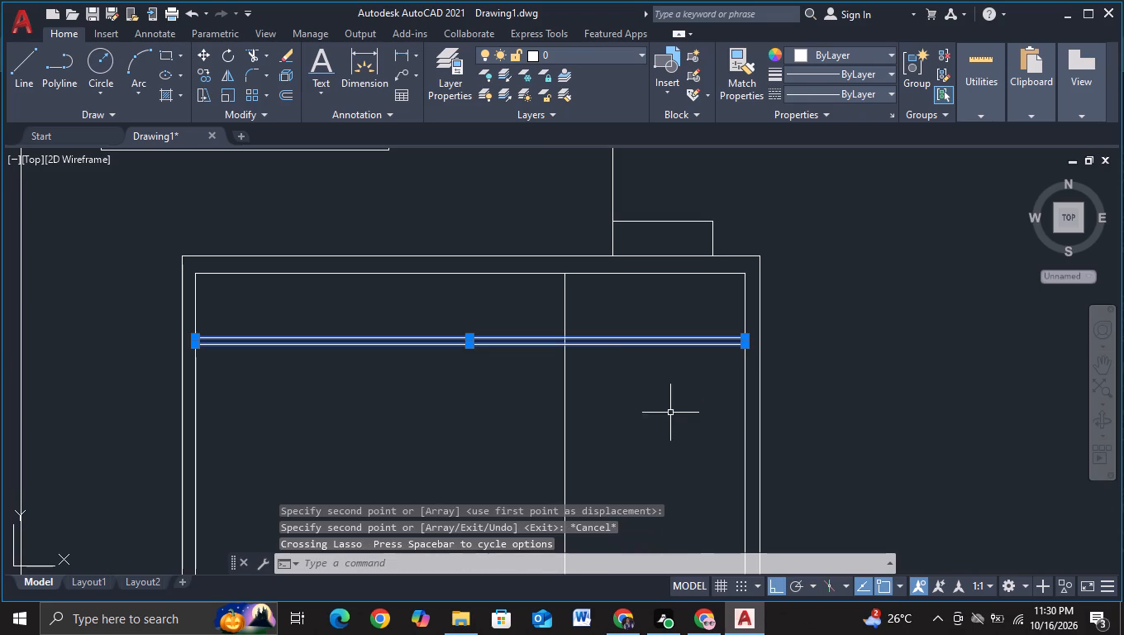
key("c")
left_click(720, 470)
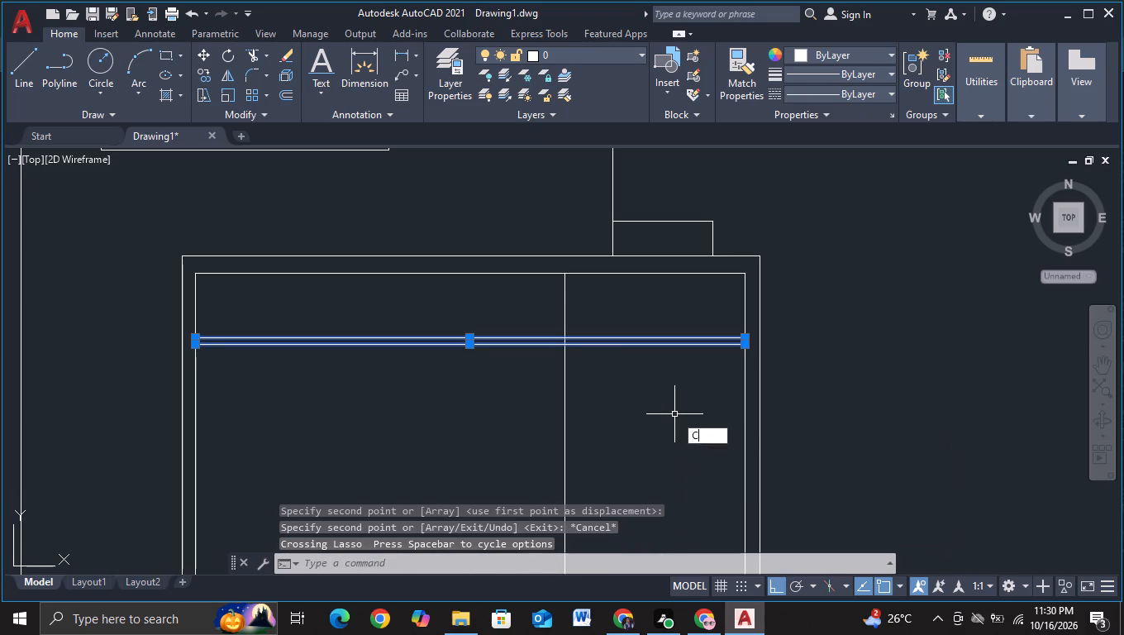
left_click(679, 339)
middle_click_drag(672, 446, 682, 380)
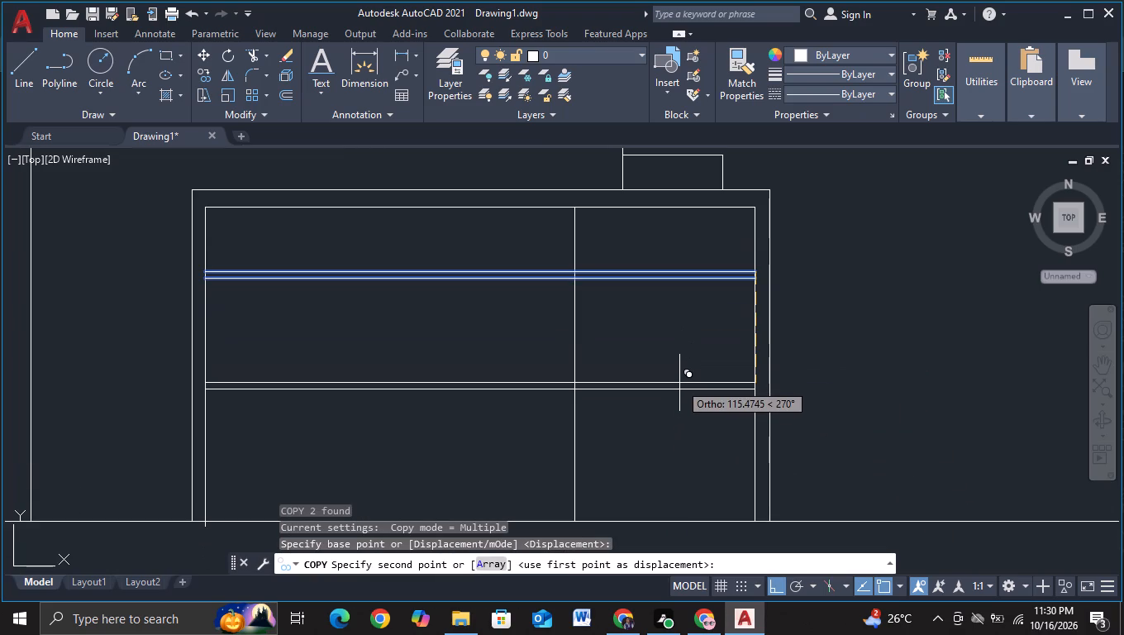
left_click(675, 436)
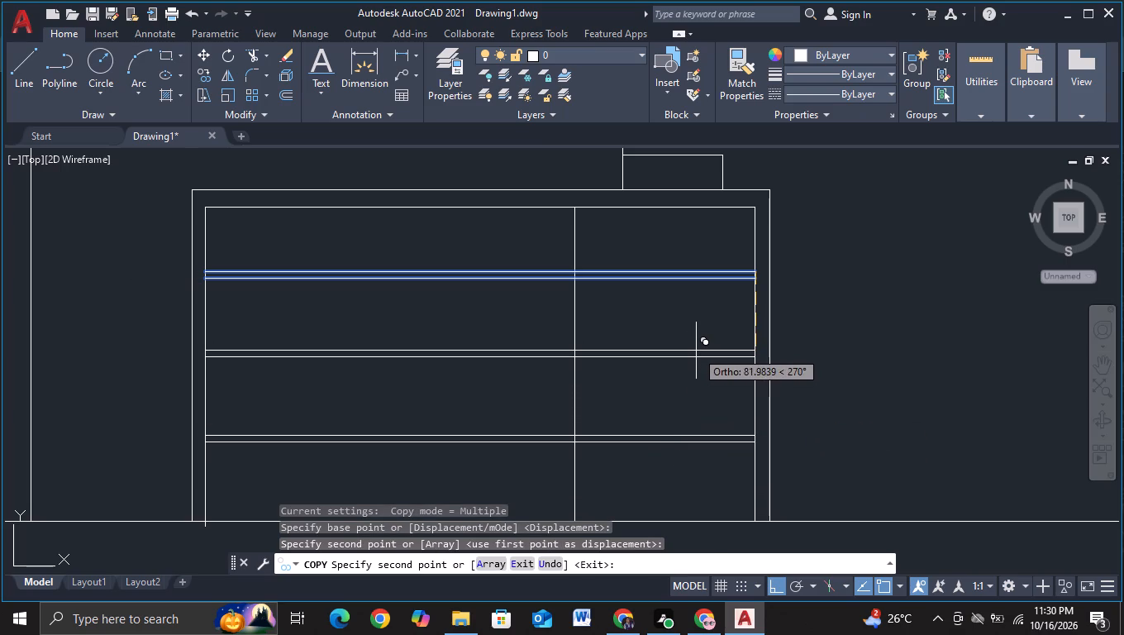
left_click(696, 351)
key("Escape")
Draw a horizontal line about 600 units long across the upper part of the left block, overshooting both sides.
scroll(802, 380, "down", 2)
middle_click_drag(893, 415, 898, 357)
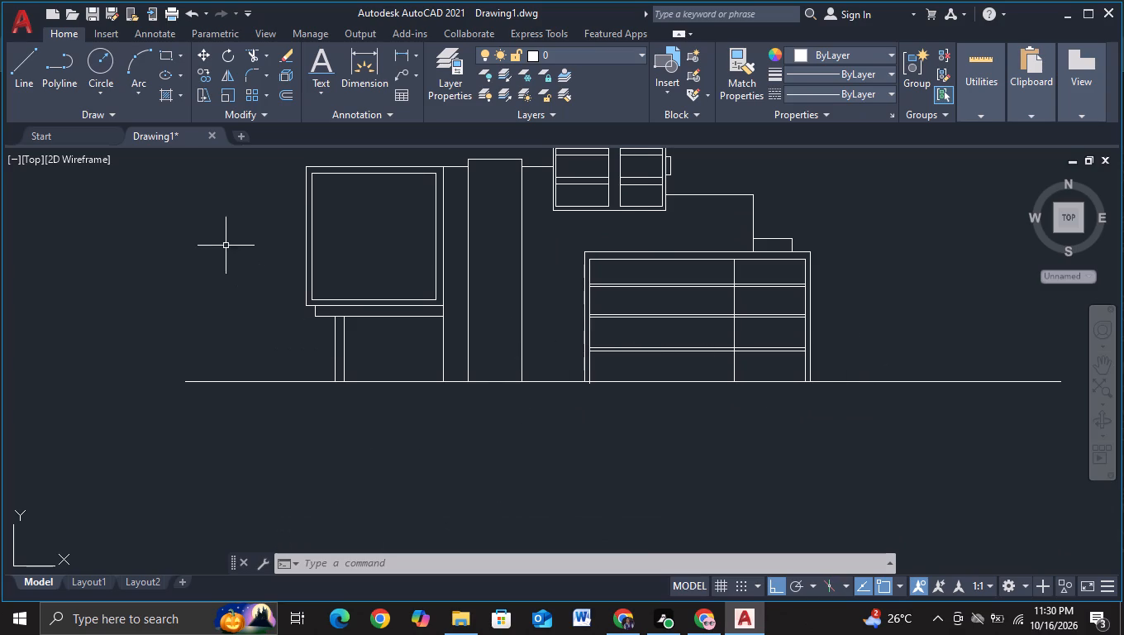
middle_click_drag(219, 243, 251, 337)
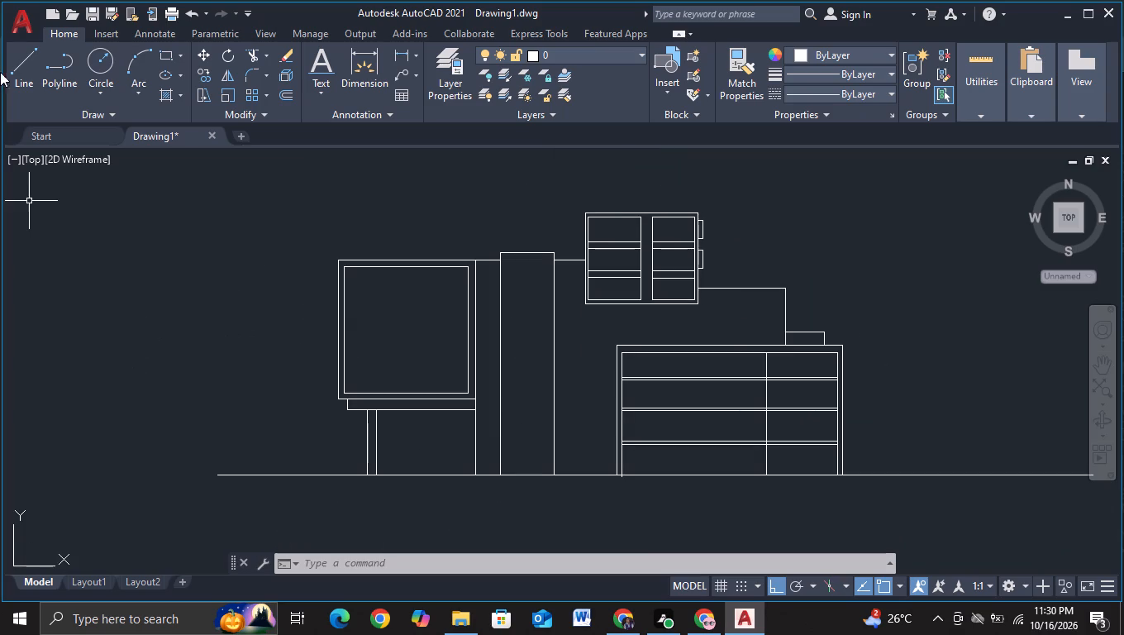
left_click(26, 56)
scroll(260, 283, "up", 2)
middle_click_drag(316, 360, 261, 280)
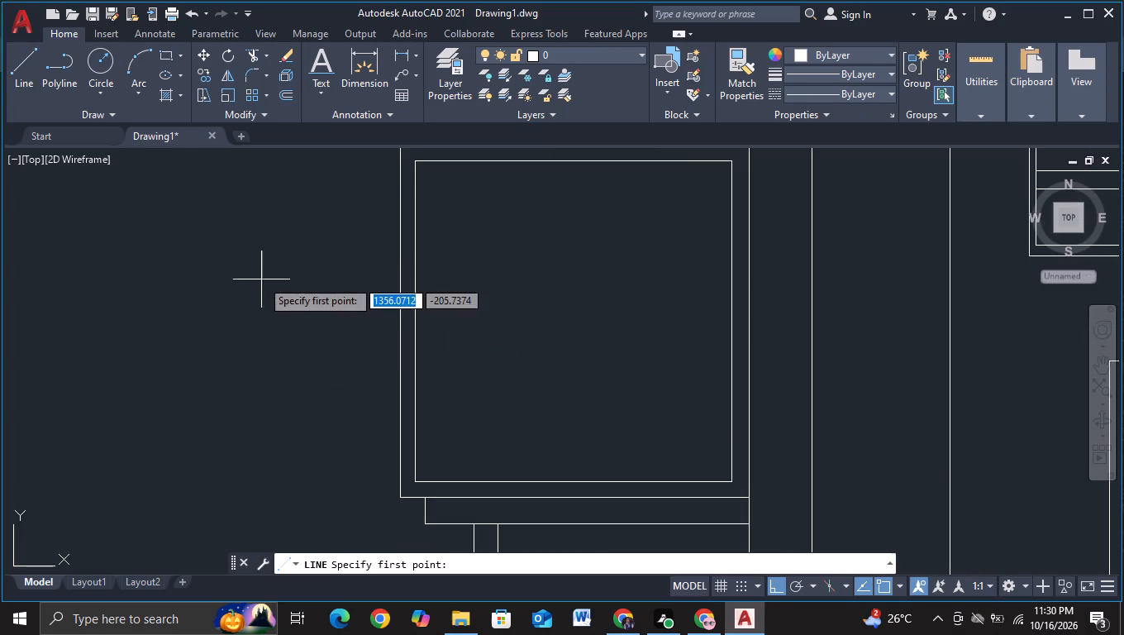
left_click_drag(271, 246, 283, 247)
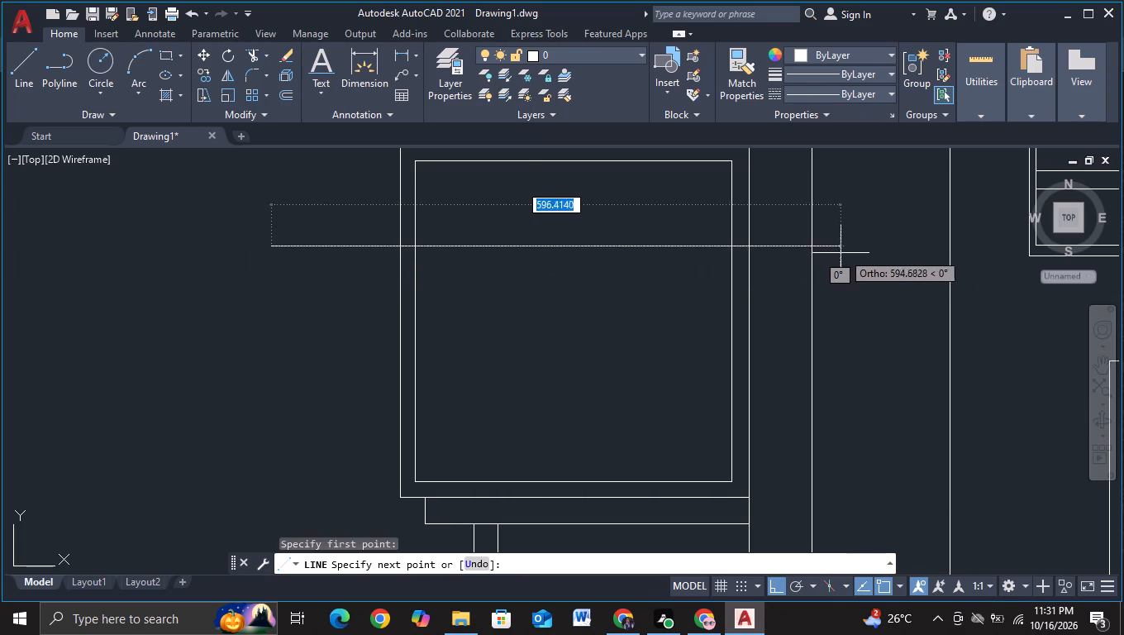
left_click(845, 252)
key("Escape")
Trim both ends of the new horizontal line back to the left block's inner frame.
left_click_drag(243, 50, 245, 58)
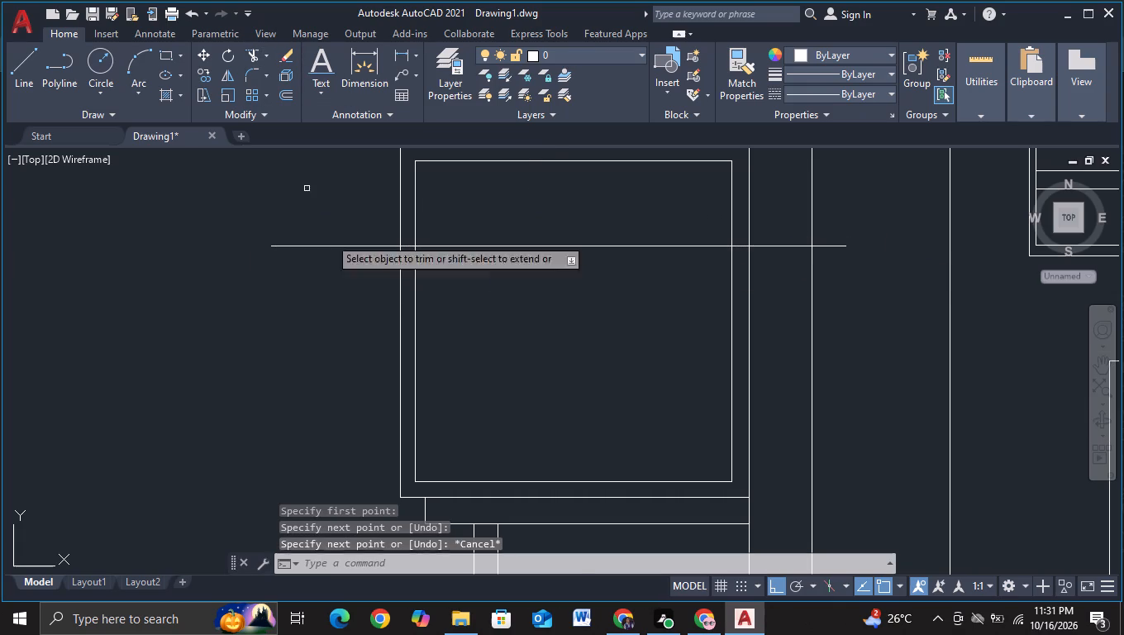
left_click_drag(346, 196, 332, 330)
scroll(397, 295, "up", 1)
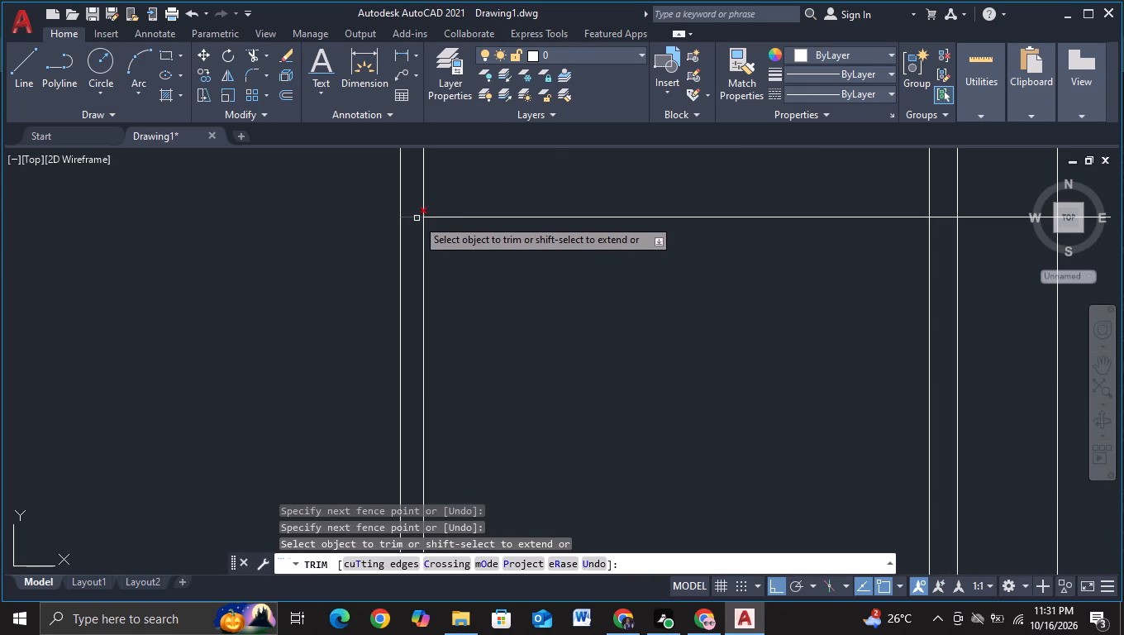
left_click(417, 218)
scroll(557, 286, "down", 2)
middle_click_drag(610, 319, 417, 371)
scroll(537, 342, "up", 2)
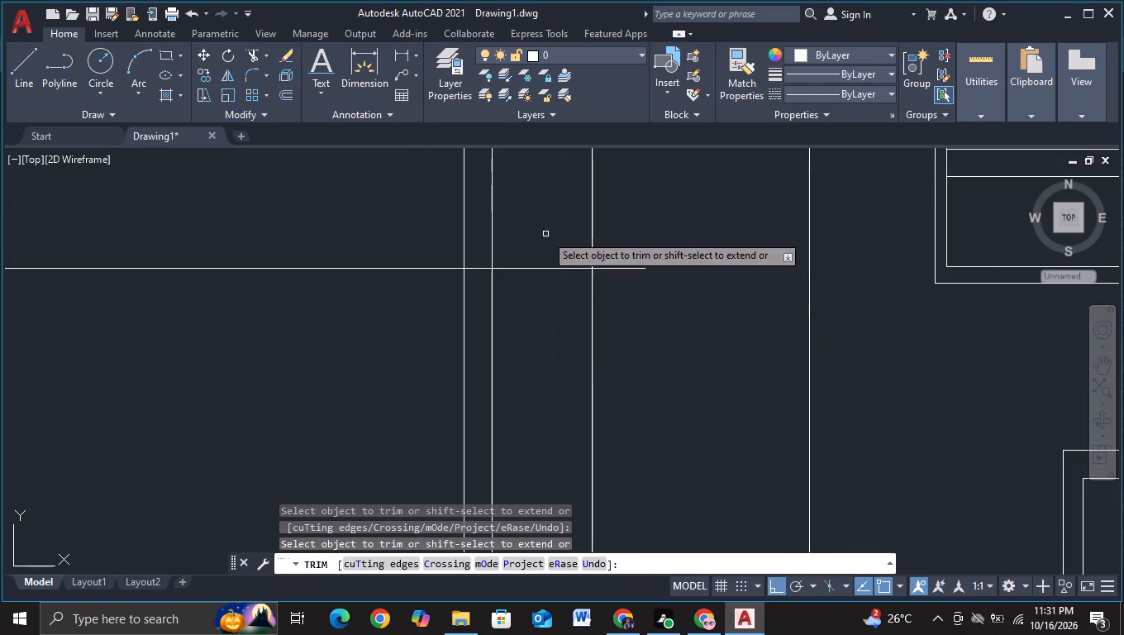
left_click_drag(545, 234, 545, 317)
left_click_drag(619, 249, 626, 321)
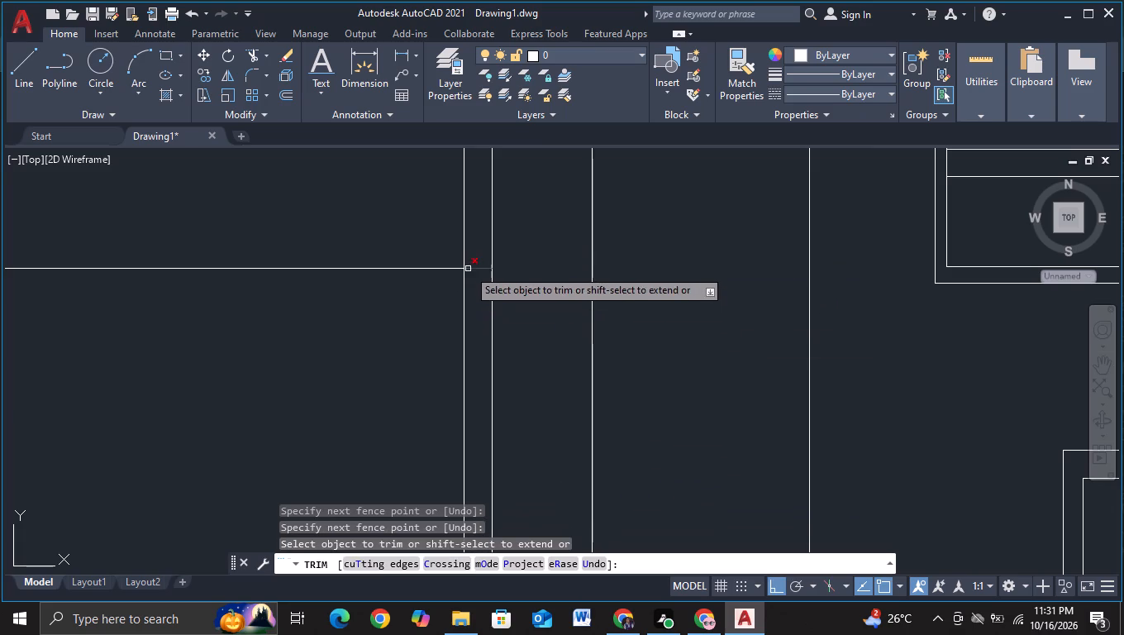
left_click(468, 269)
key("Escape")
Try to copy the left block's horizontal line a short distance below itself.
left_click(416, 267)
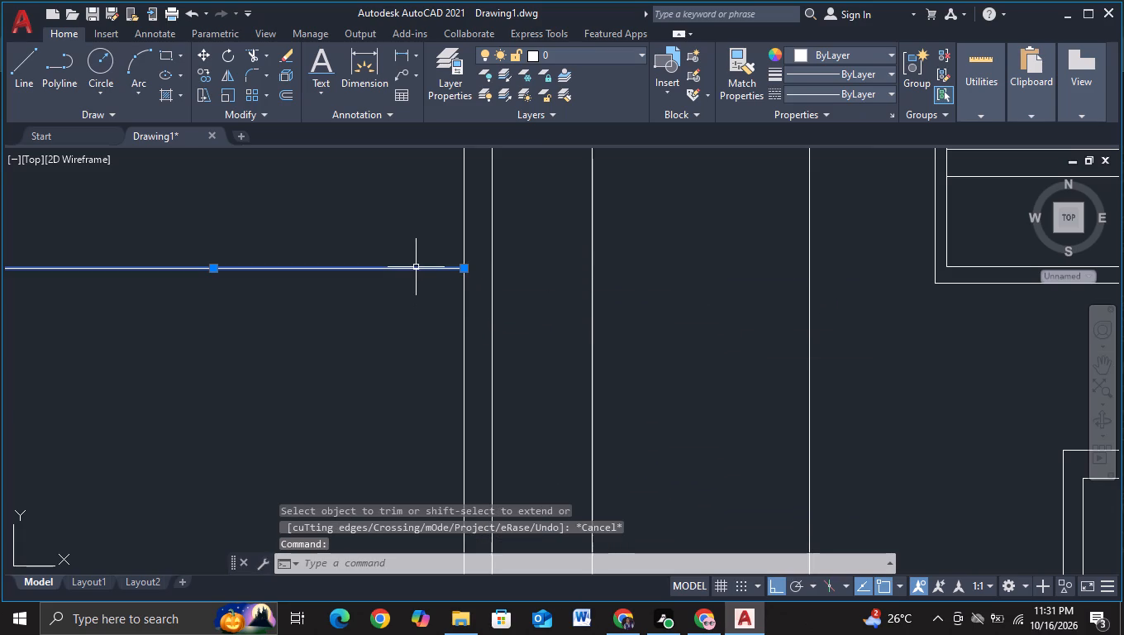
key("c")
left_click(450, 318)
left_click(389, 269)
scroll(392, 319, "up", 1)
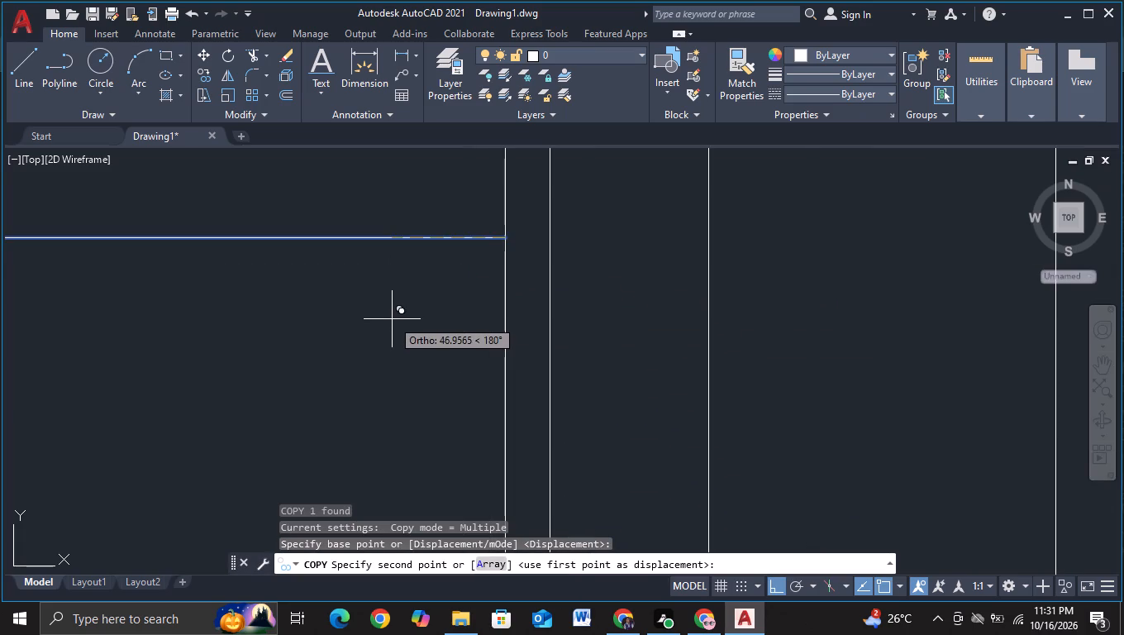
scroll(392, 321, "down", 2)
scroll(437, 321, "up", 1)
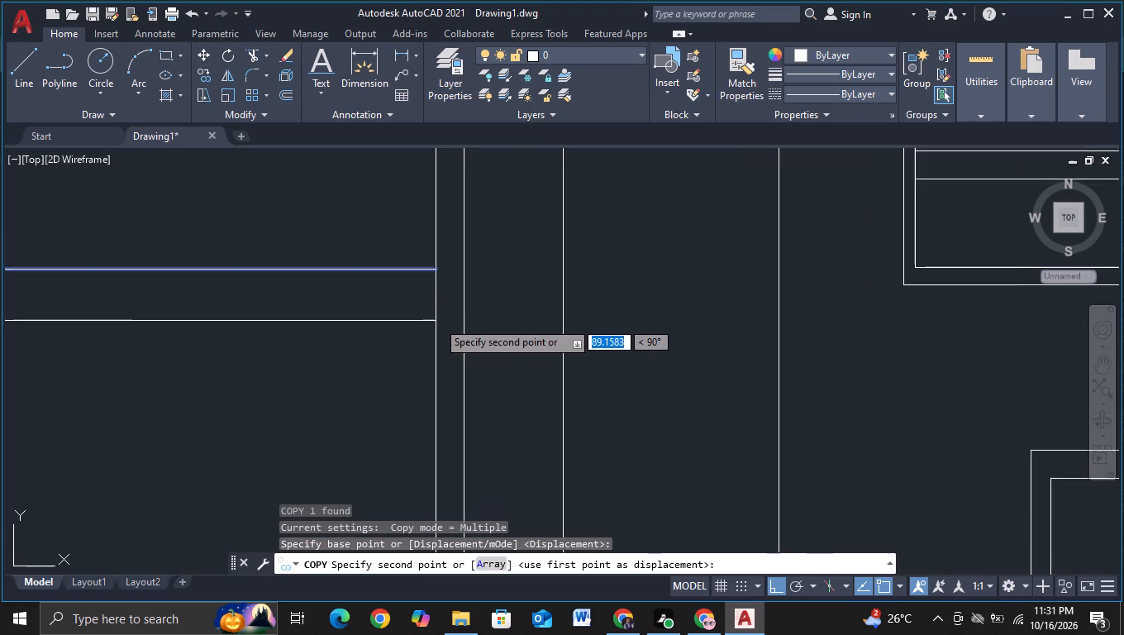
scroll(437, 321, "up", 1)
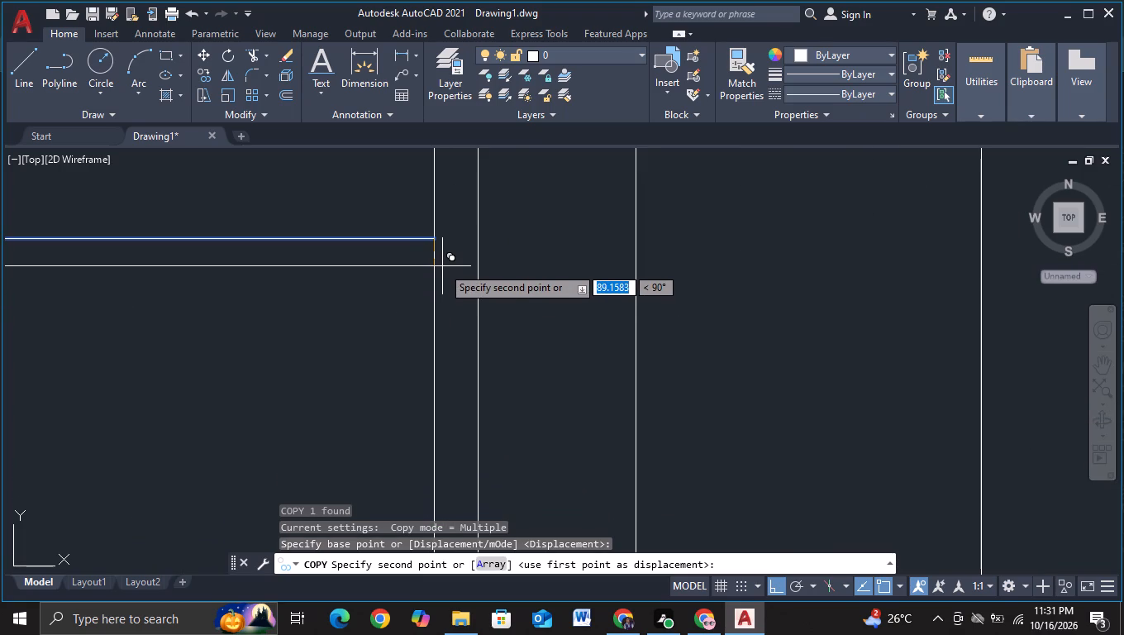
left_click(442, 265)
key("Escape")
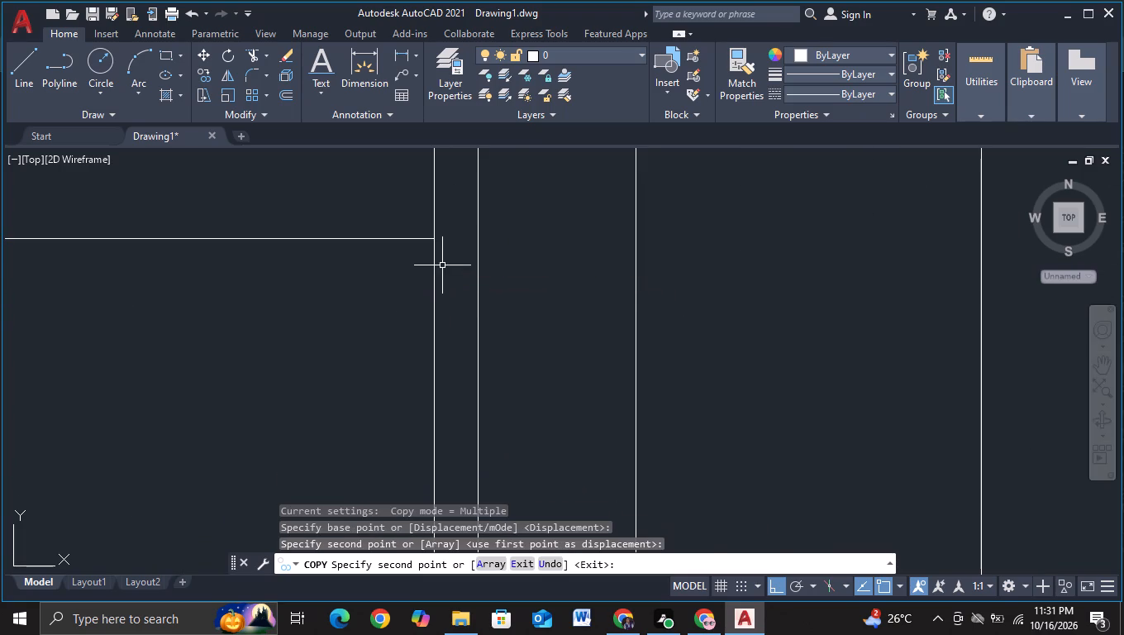
Copy the left block's horizontal line about 8 units below the original.
left_click(360, 239)
key("c")
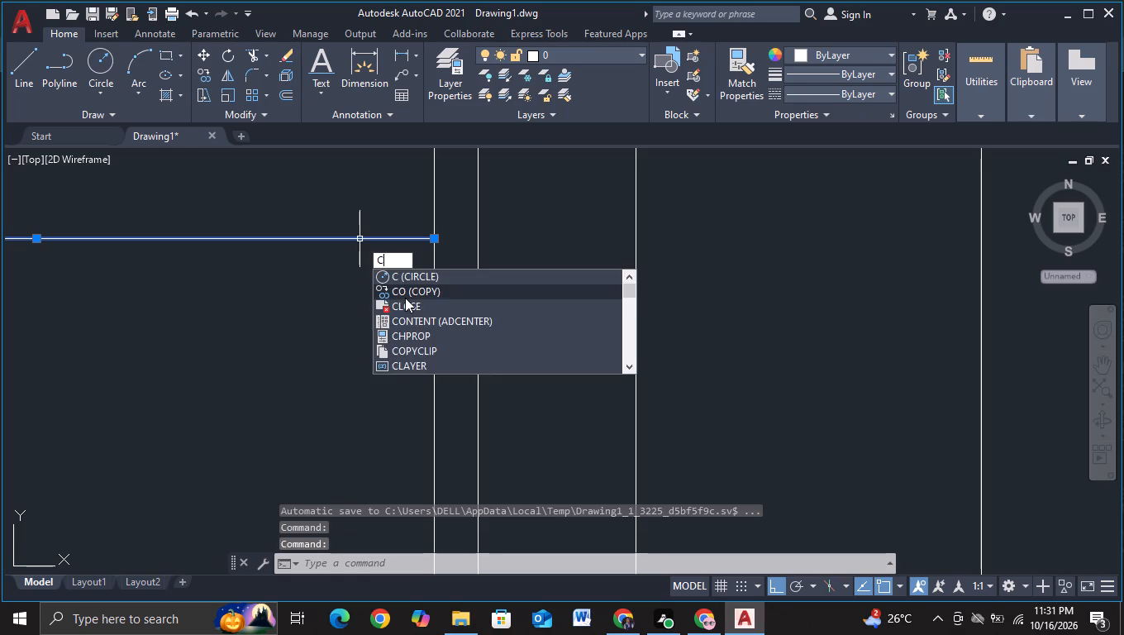
left_click(407, 293)
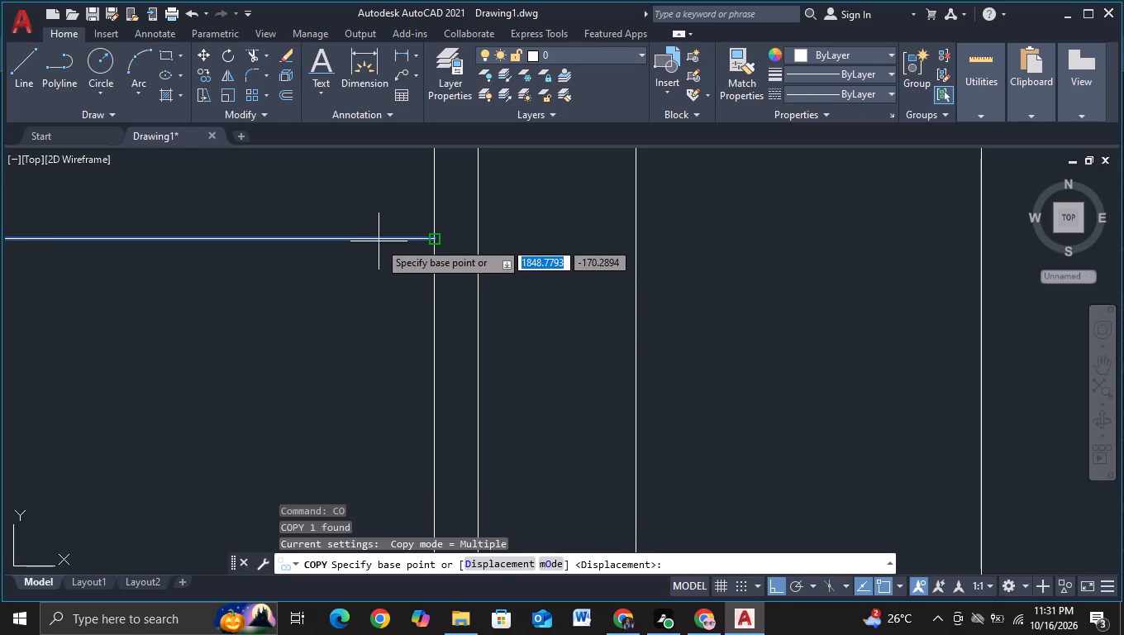
left_click(379, 241)
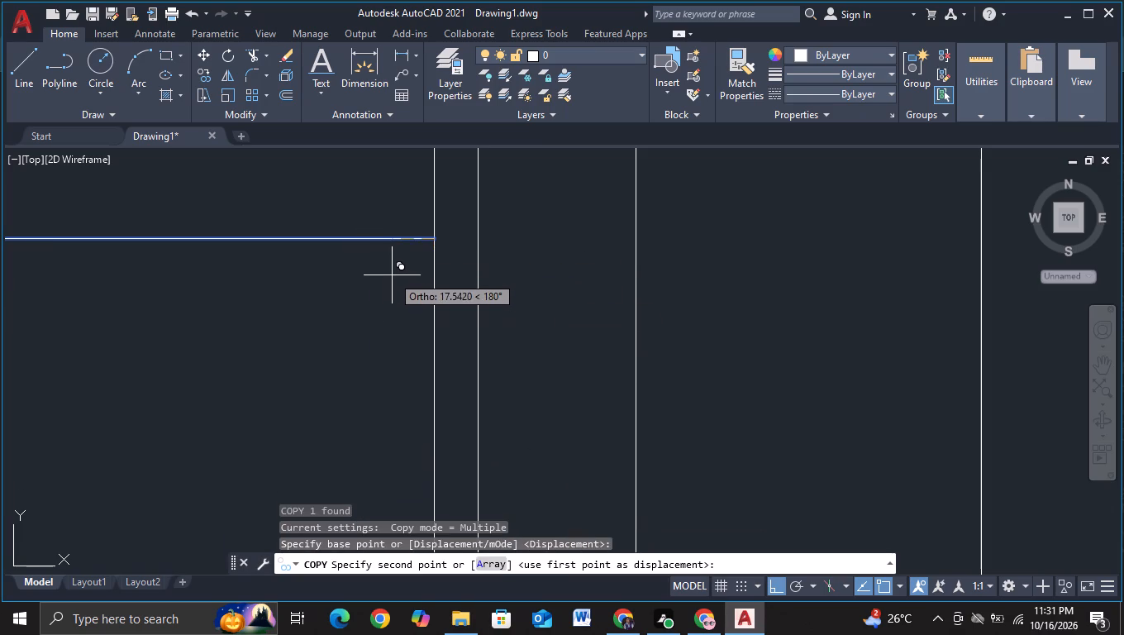
scroll(396, 270, "up", 1)
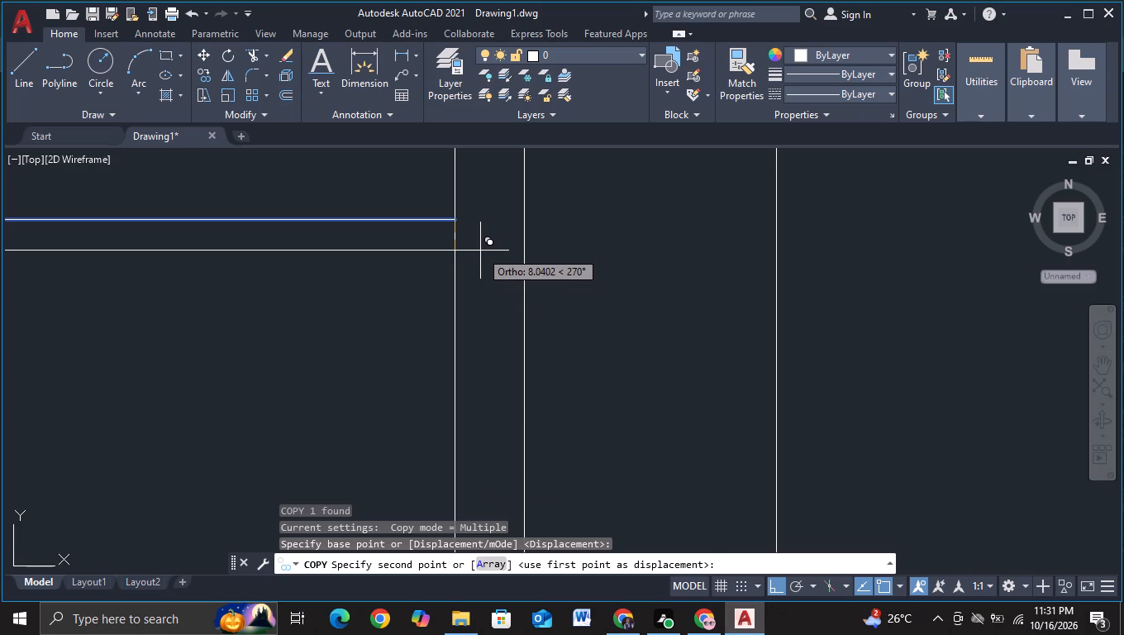
left_click(480, 251)
key("Escape")
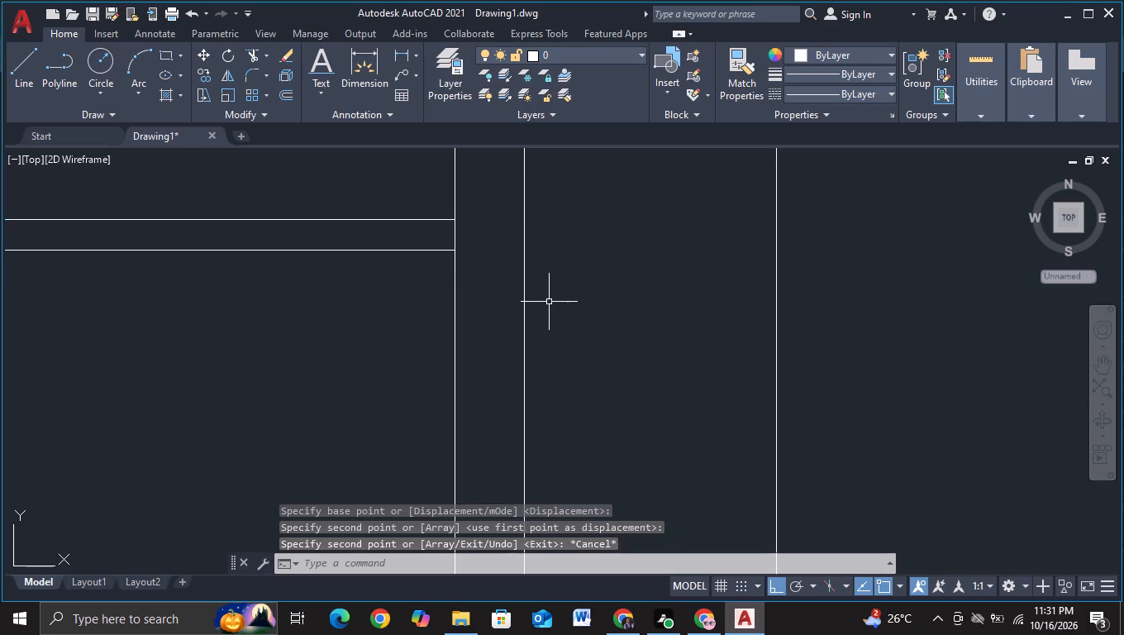
Copy the left block's pair of horizontal lines to two lower positions, about 155 and 75 units below the original.
scroll(490, 303, "down", 2)
scroll(375, 380, "down", 2)
middle_click_drag(378, 400, 438, 358)
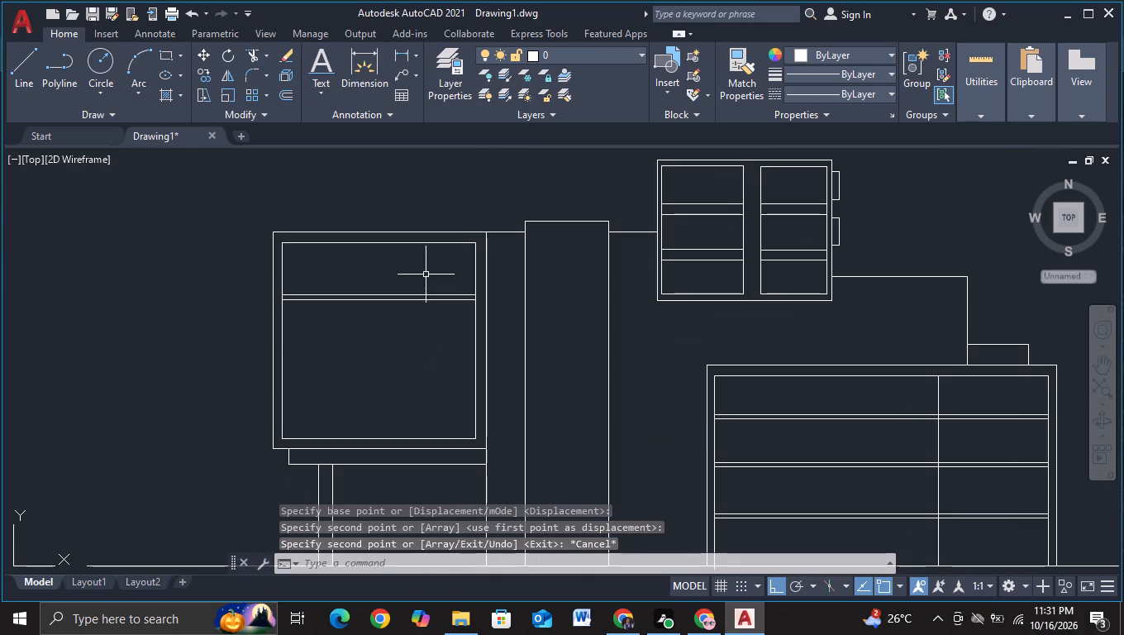
left_click_drag(425, 270, 389, 351)
key("c")
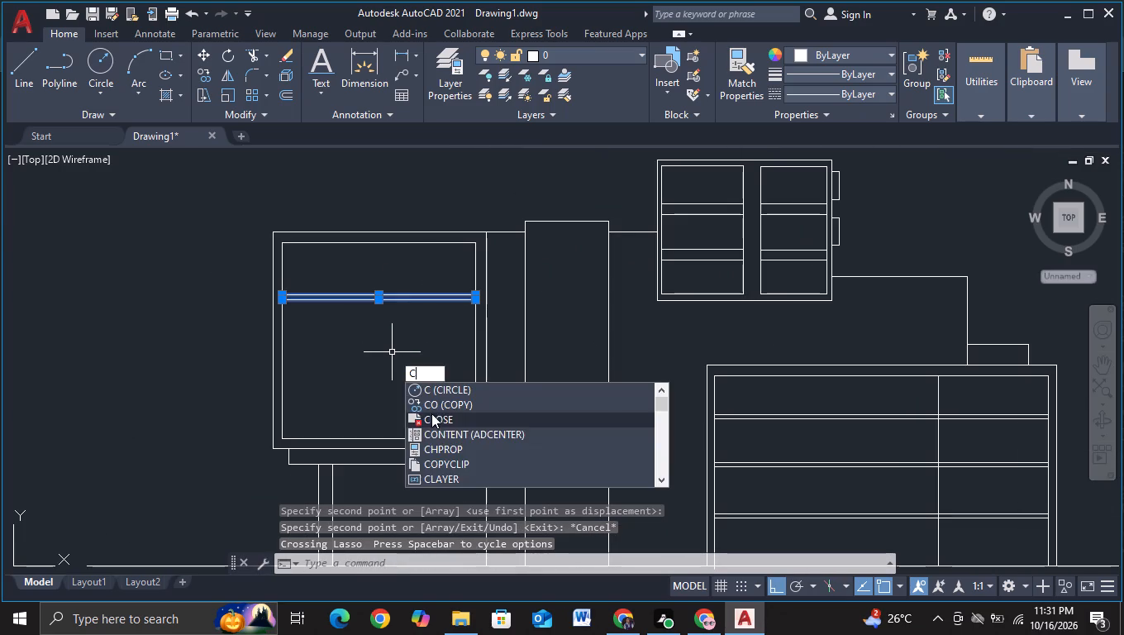
left_click(443, 407)
left_click(393, 295)
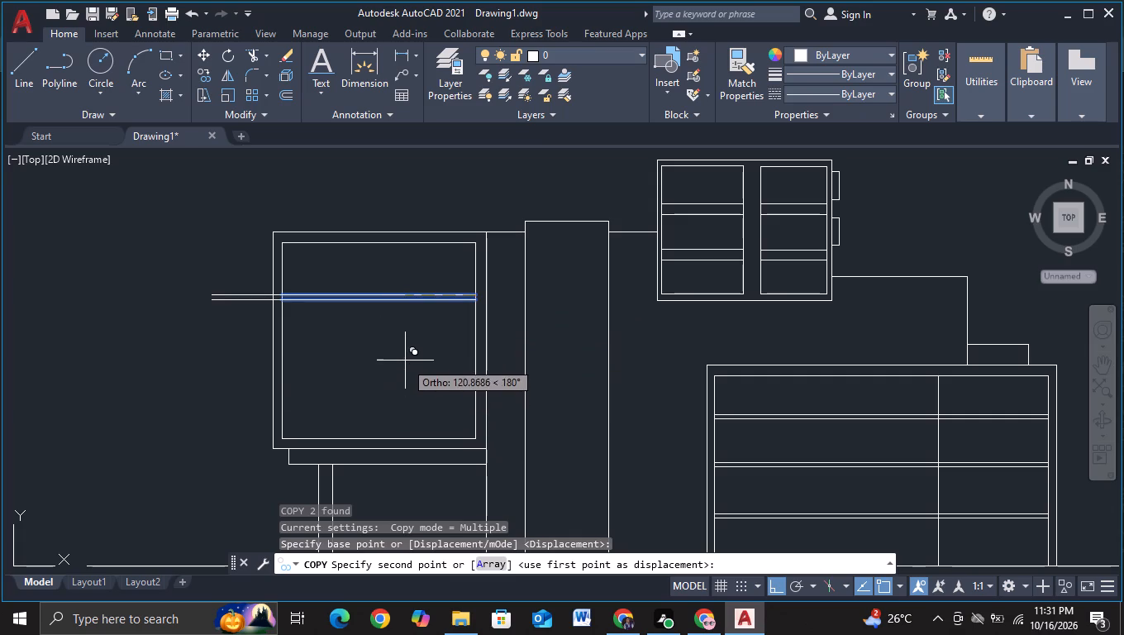
scroll(411, 358, "up", 1)
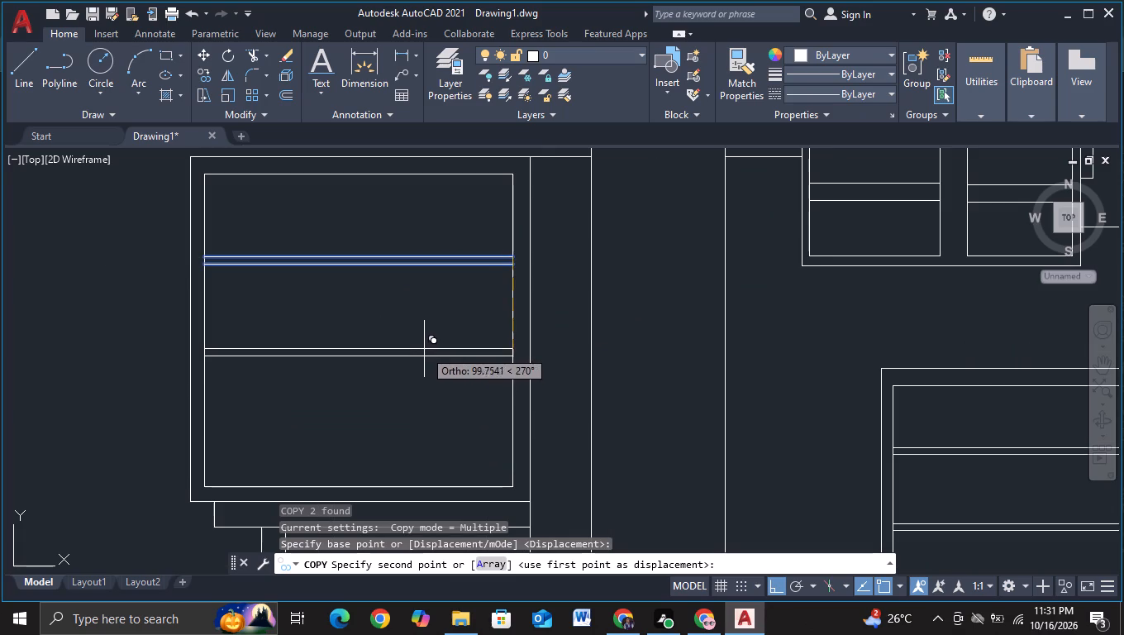
left_click(432, 403)
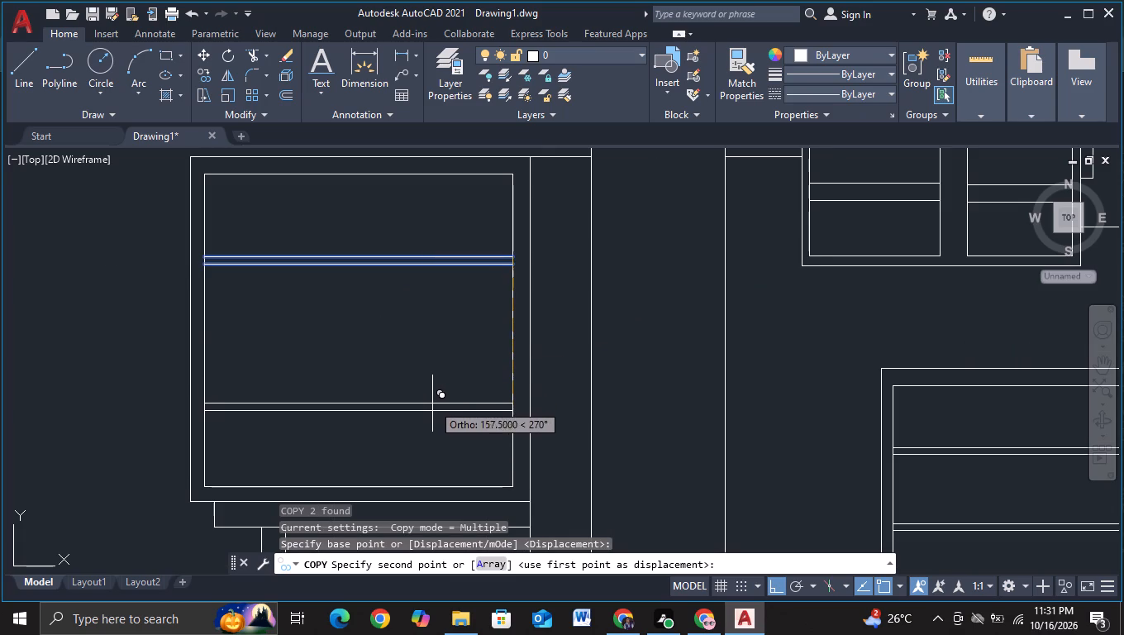
left_click(450, 325)
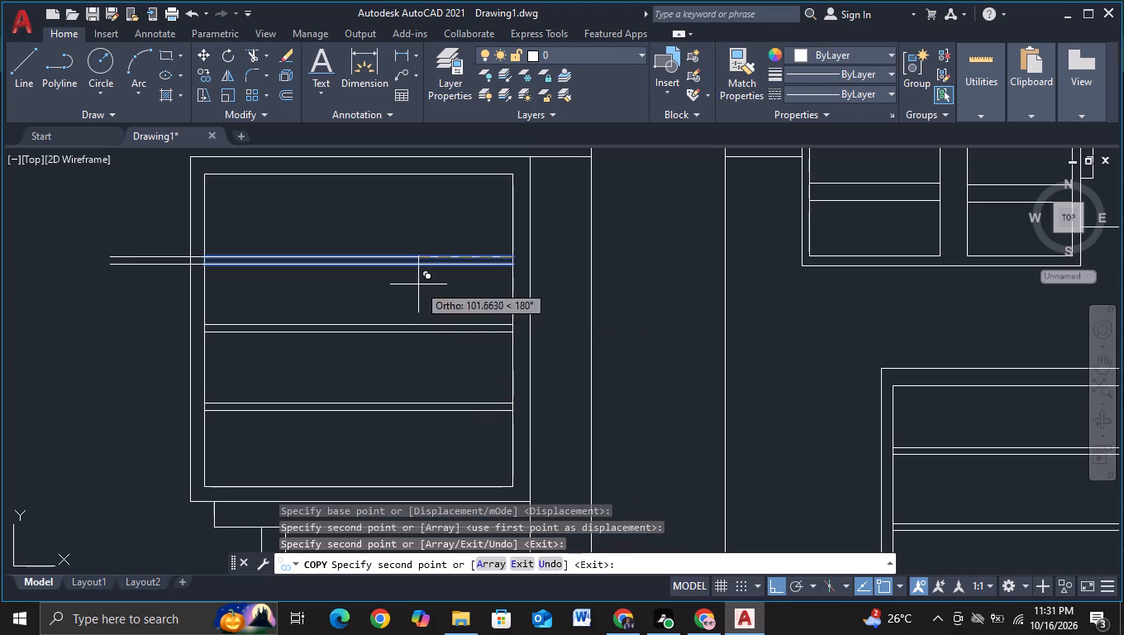
key("Escape")
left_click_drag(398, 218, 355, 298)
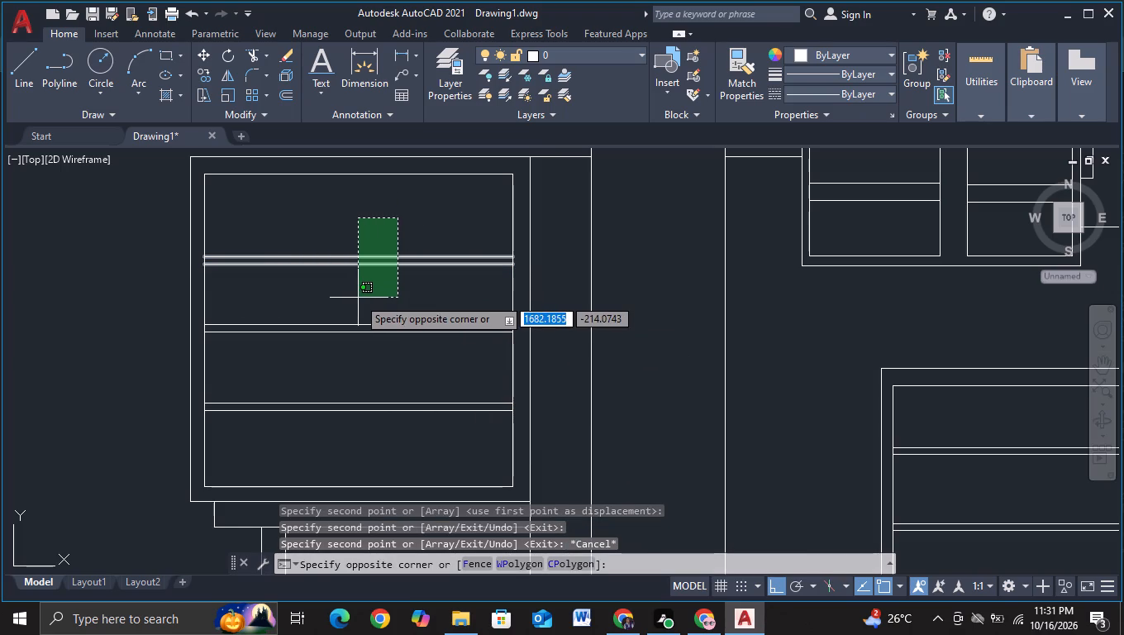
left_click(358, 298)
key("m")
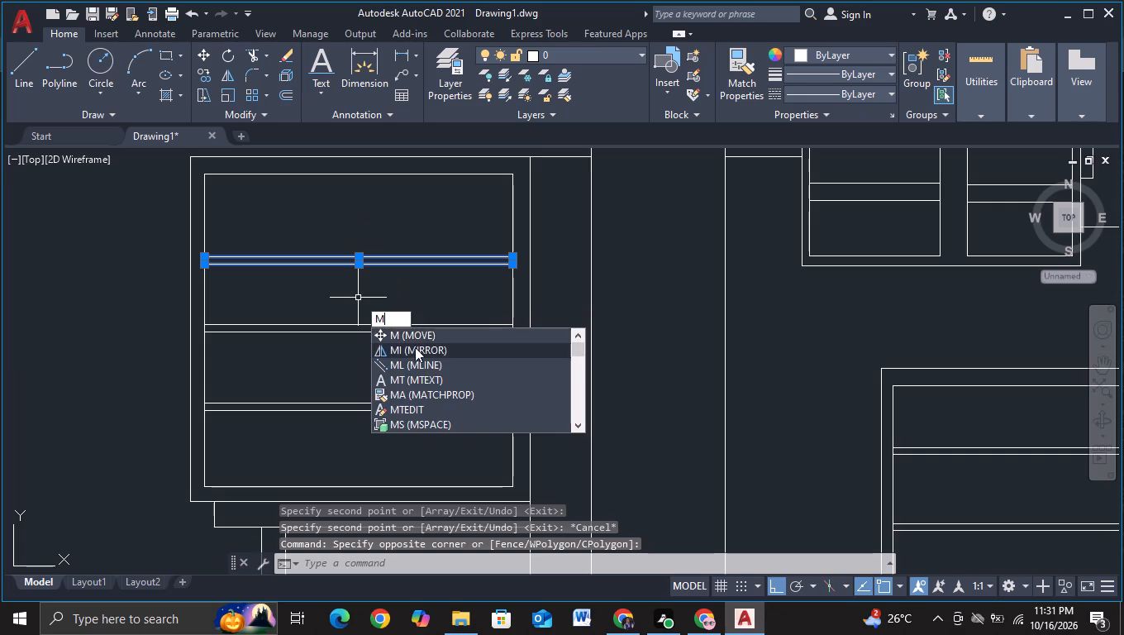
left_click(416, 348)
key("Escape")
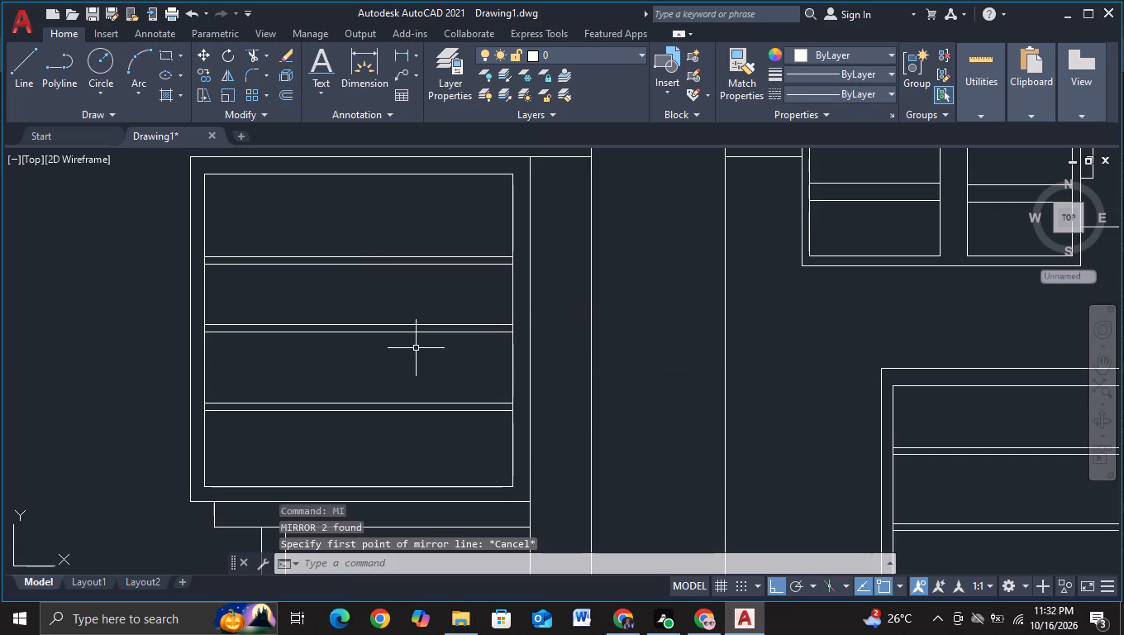
Move the left block's uppermost pair of horizontal lines straight up by about 22 units.
key("m")
left_click(470, 390)
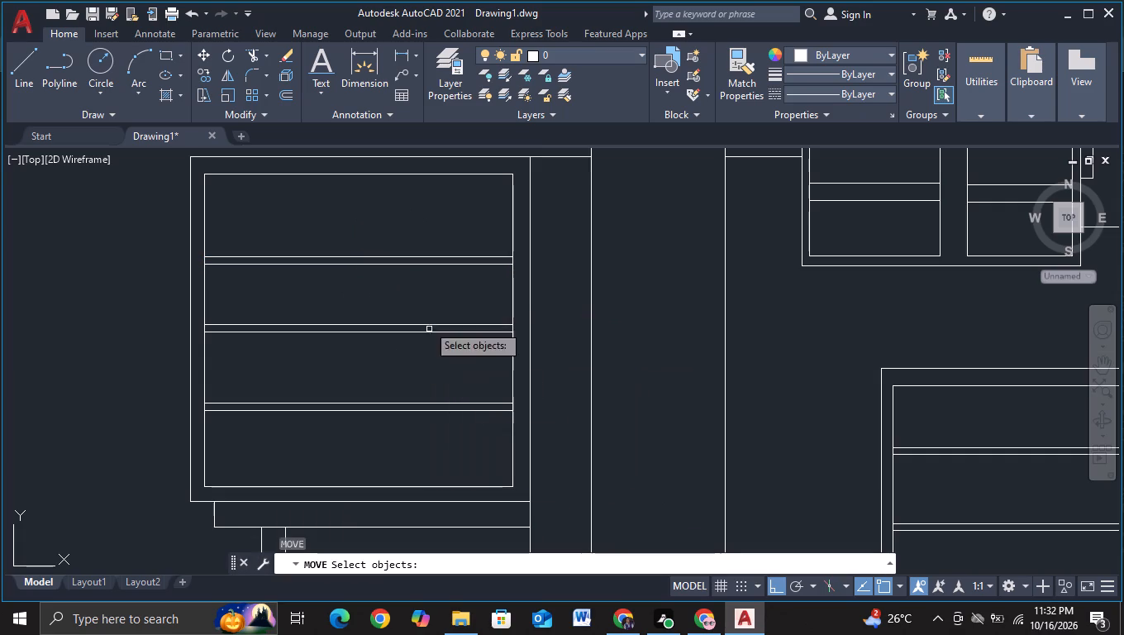
left_click(419, 256)
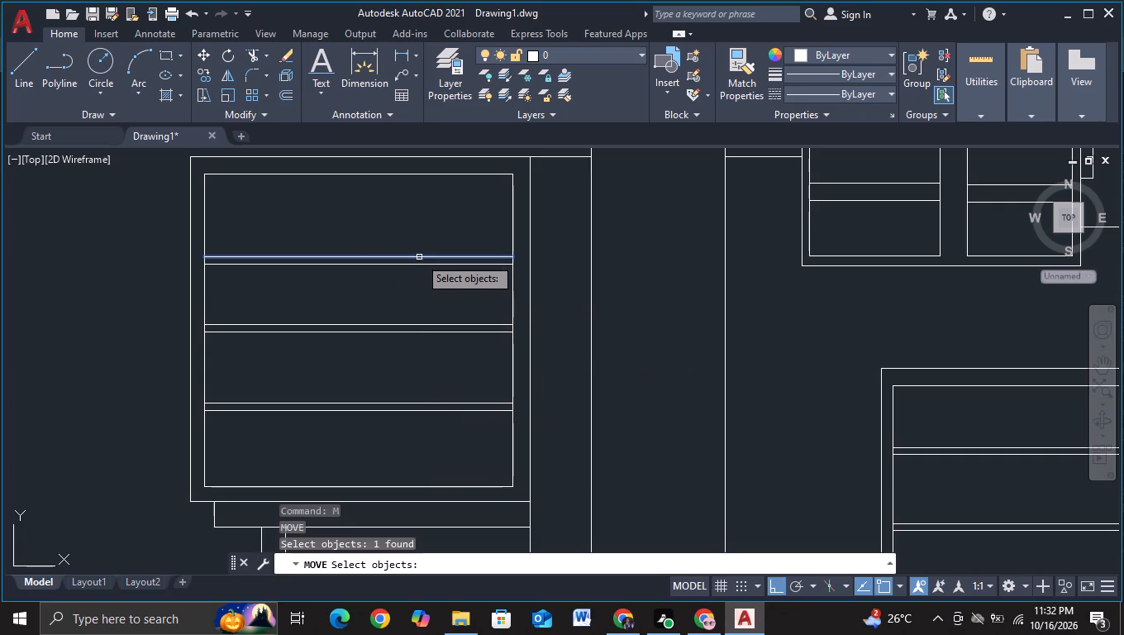
left_click(420, 263)
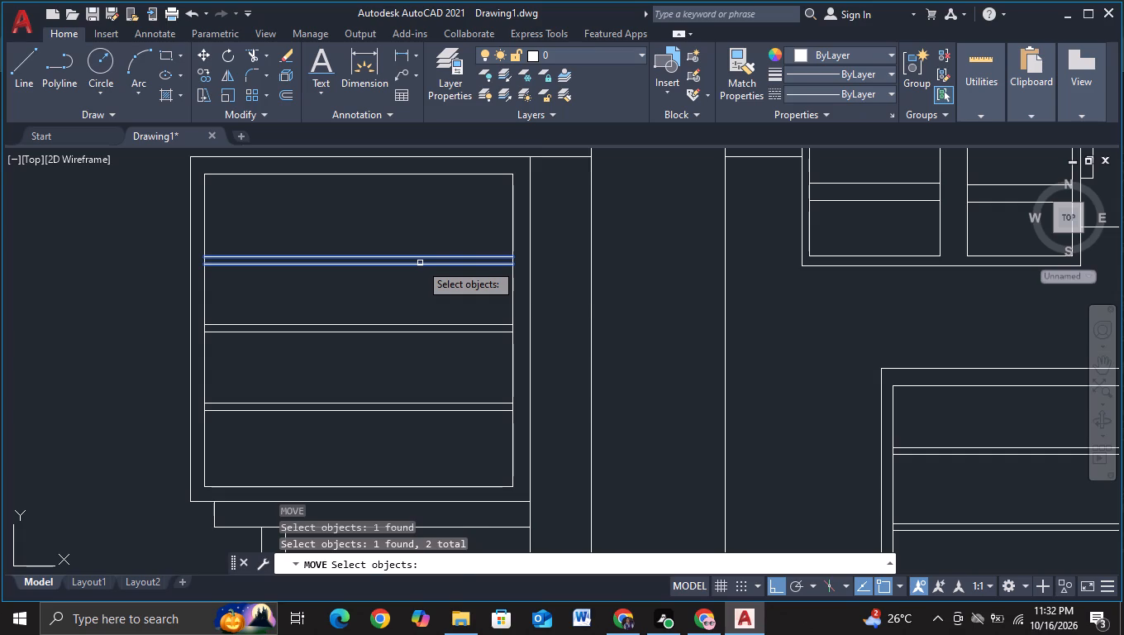
key("Return")
left_click(409, 257)
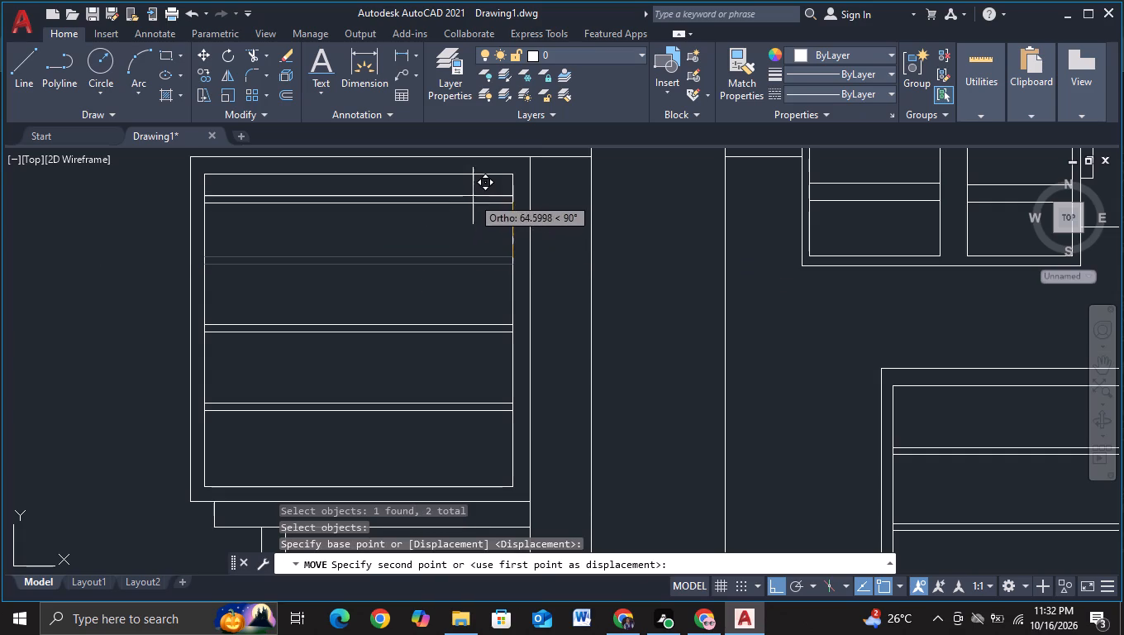
scroll(476, 227, "up", 2)
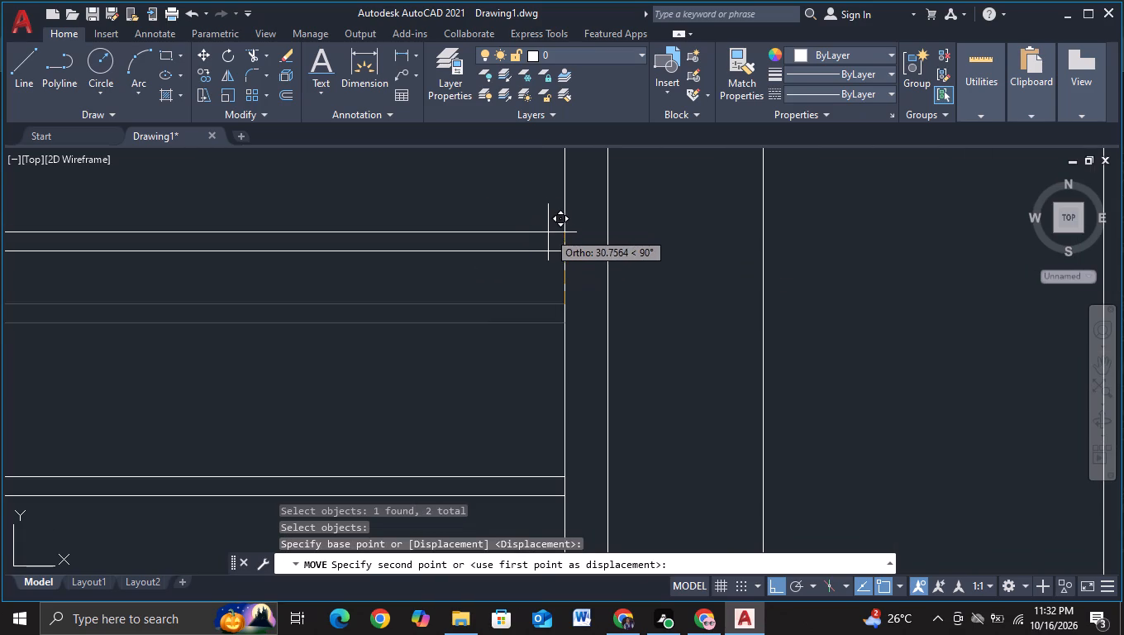
left_click(555, 252)
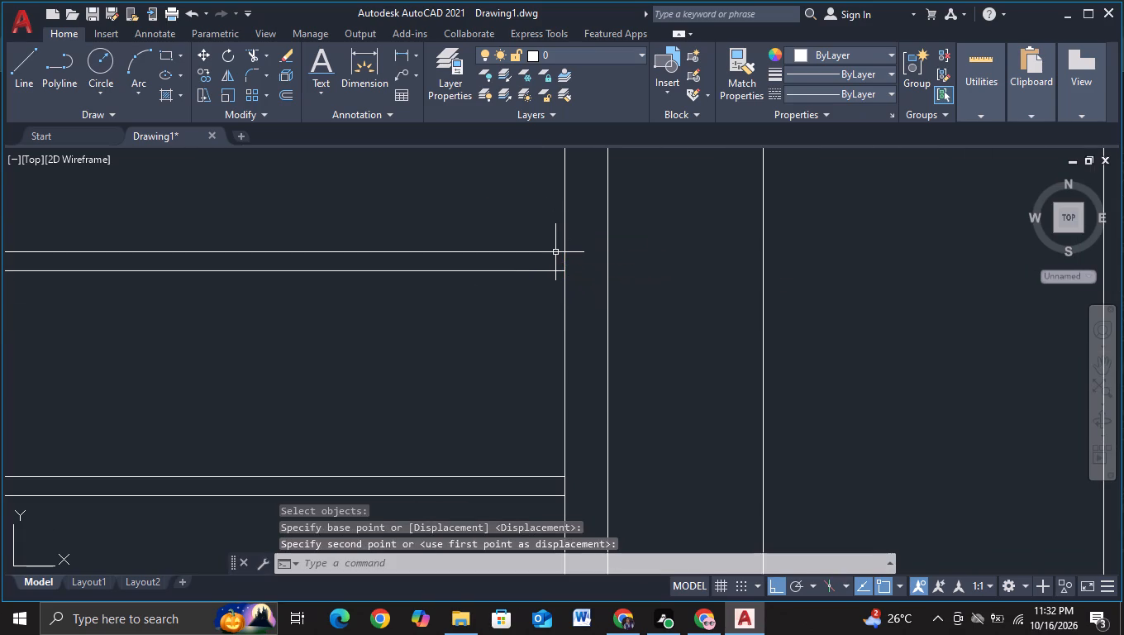
Draw a vertical line about 185 units long from below the left block's uppermost line pair up past the block's top edge.
scroll(555, 252, "down", 3)
middle_click_drag(605, 341, 581, 281)
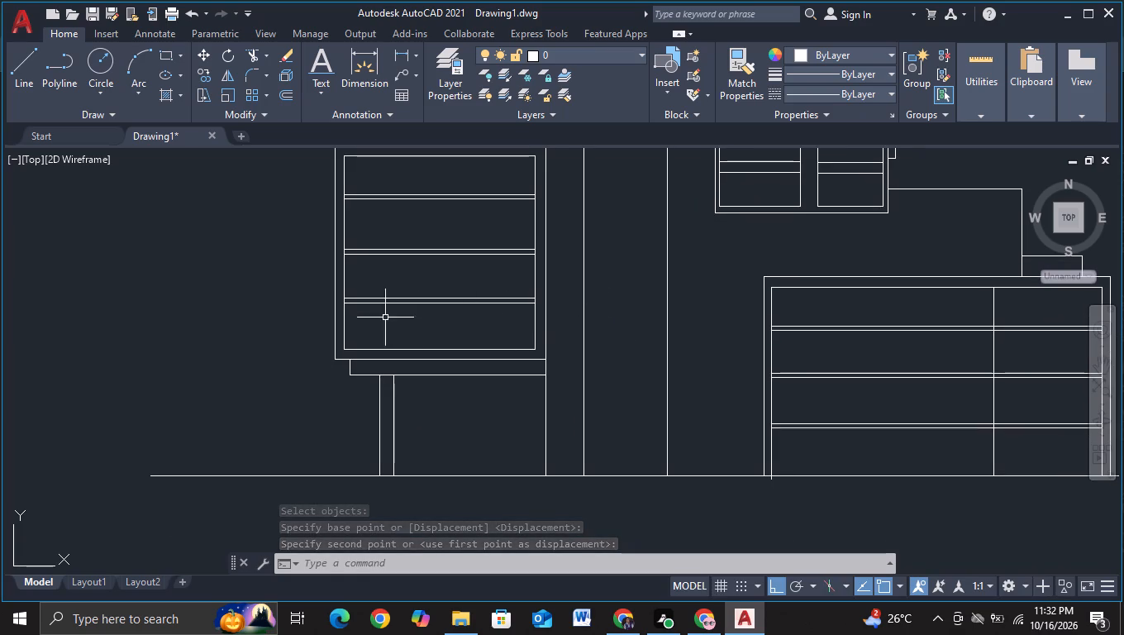
middle_click_drag(419, 238, 430, 328)
left_click(31, 79)
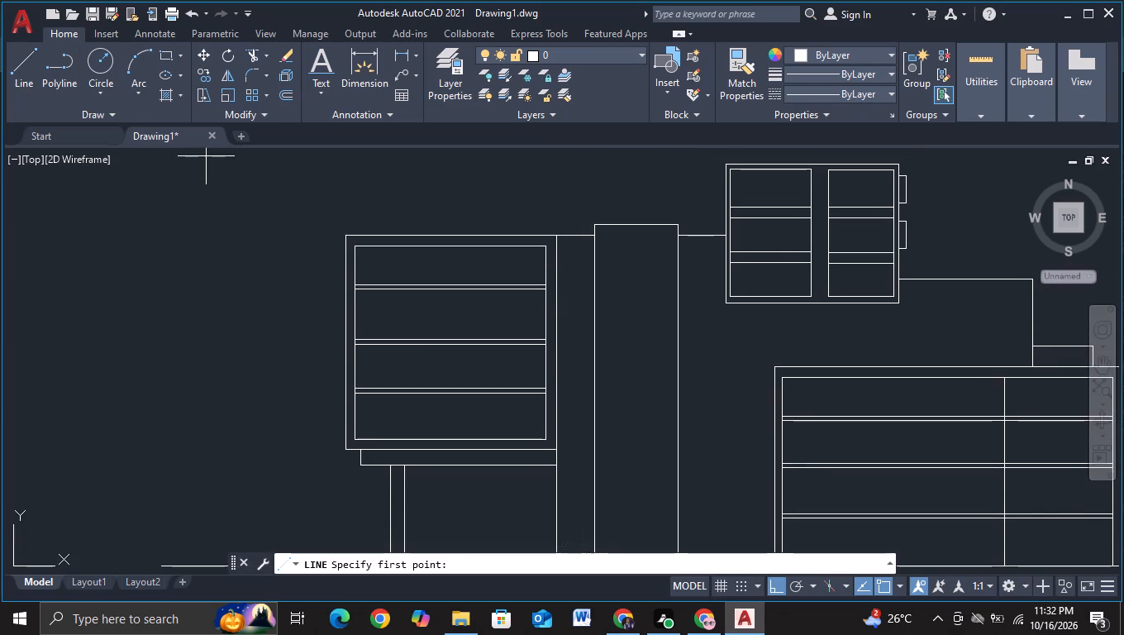
scroll(340, 272, "up", 1)
scroll(432, 329, "up", 3)
middle_click_drag(438, 290, 441, 303)
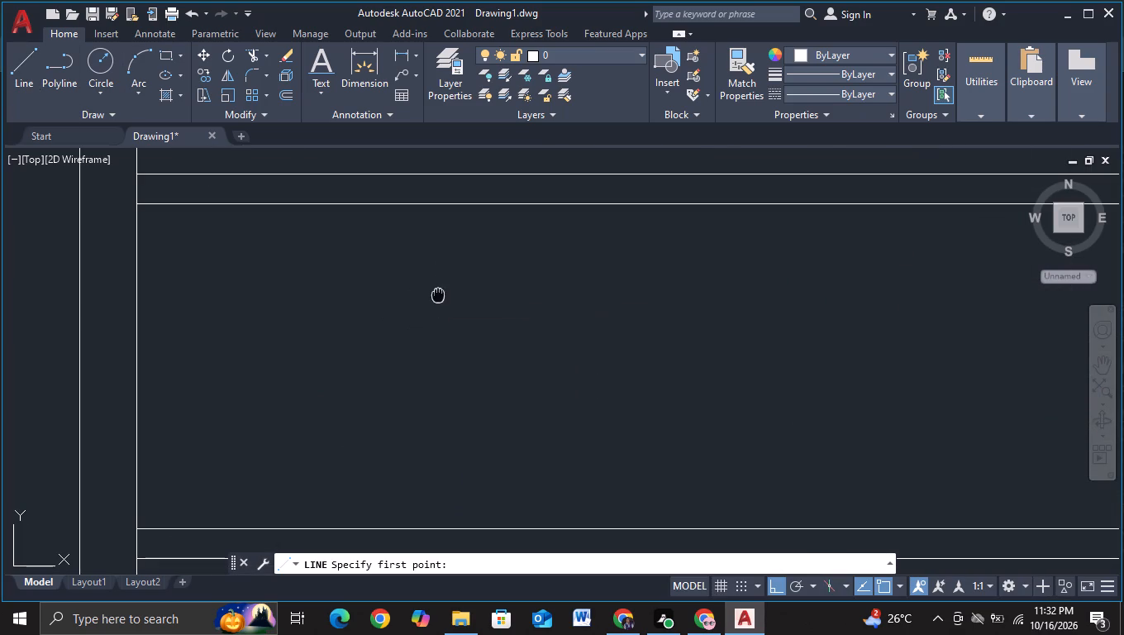
middle_click_drag(441, 303, 456, 413)
scroll(456, 409, "up", 1)
scroll(456, 398, "down", 3)
middle_click(463, 400)
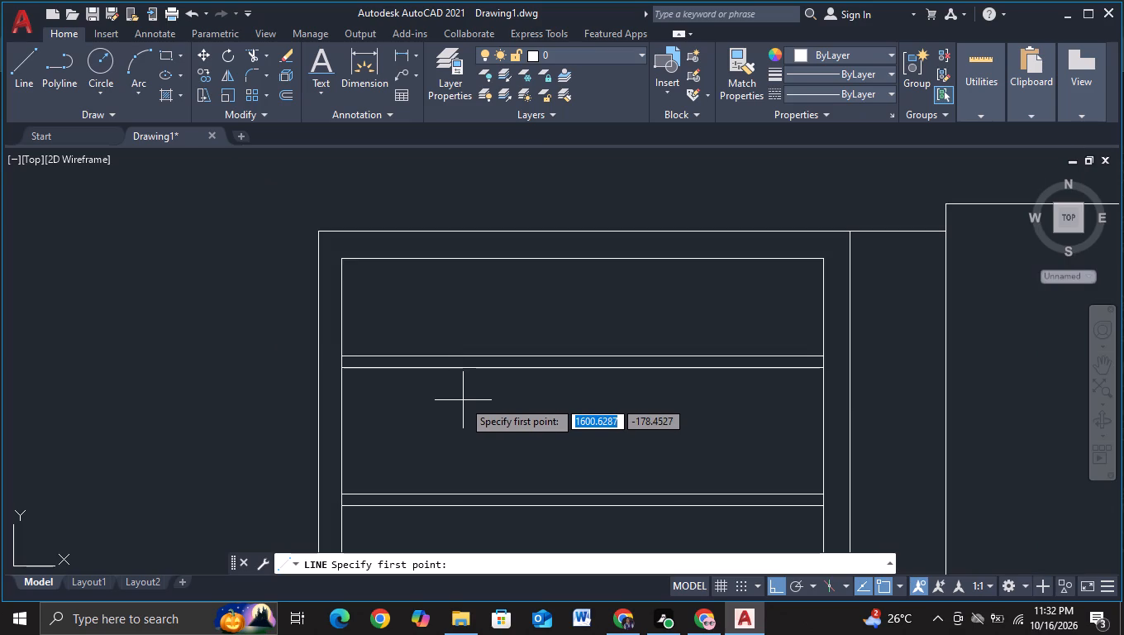
scroll(463, 400, "down", 1)
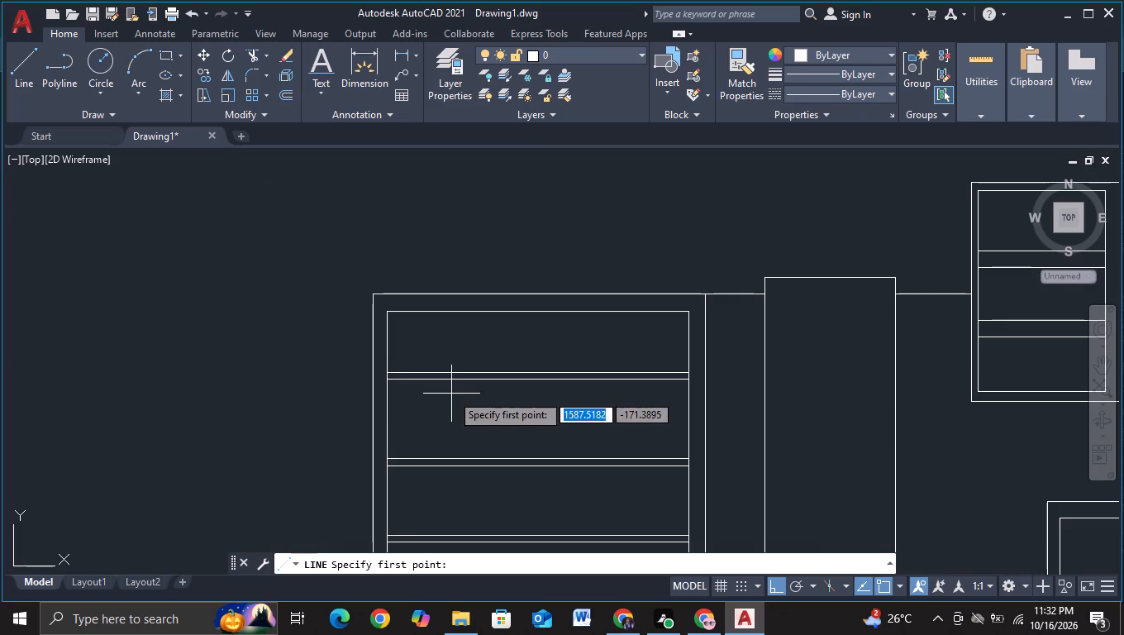
left_click(451, 391)
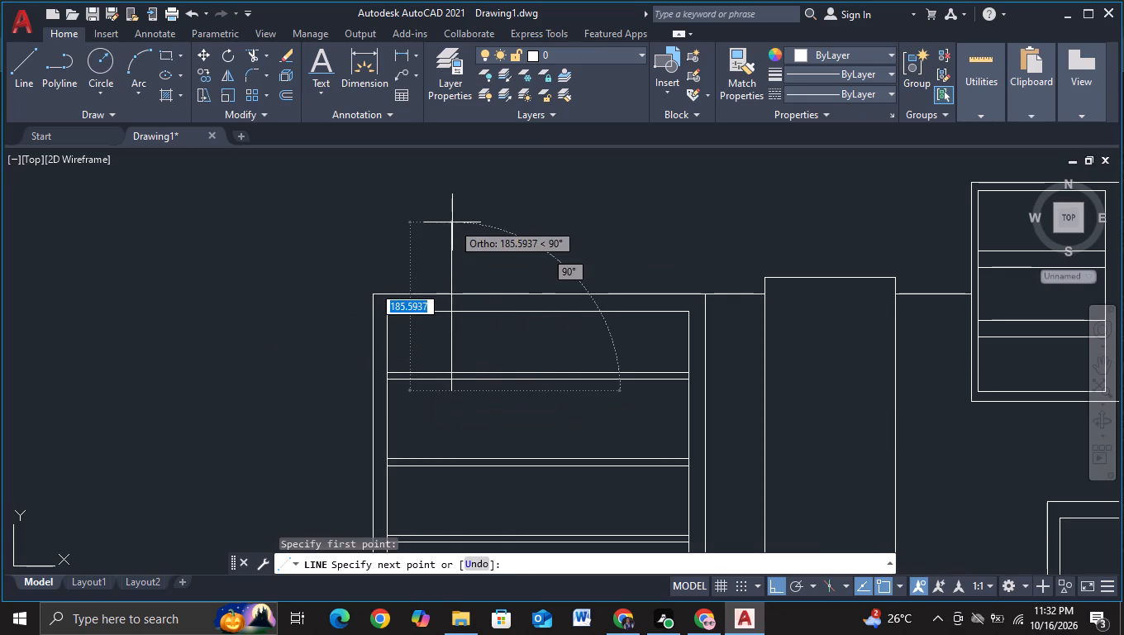
left_click(452, 222)
key("Escape")
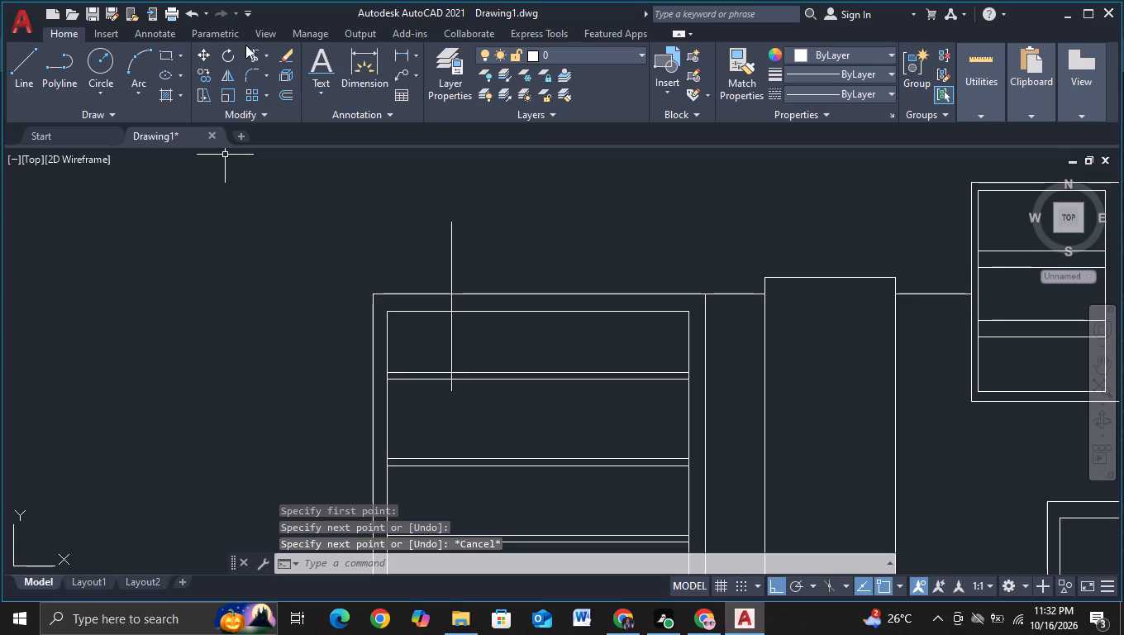
Trim the vertical line so it spans only the left block's top compartment, from the inner frame to the upper horizontal line.
left_click(247, 51)
left_click_drag(387, 230, 500, 238)
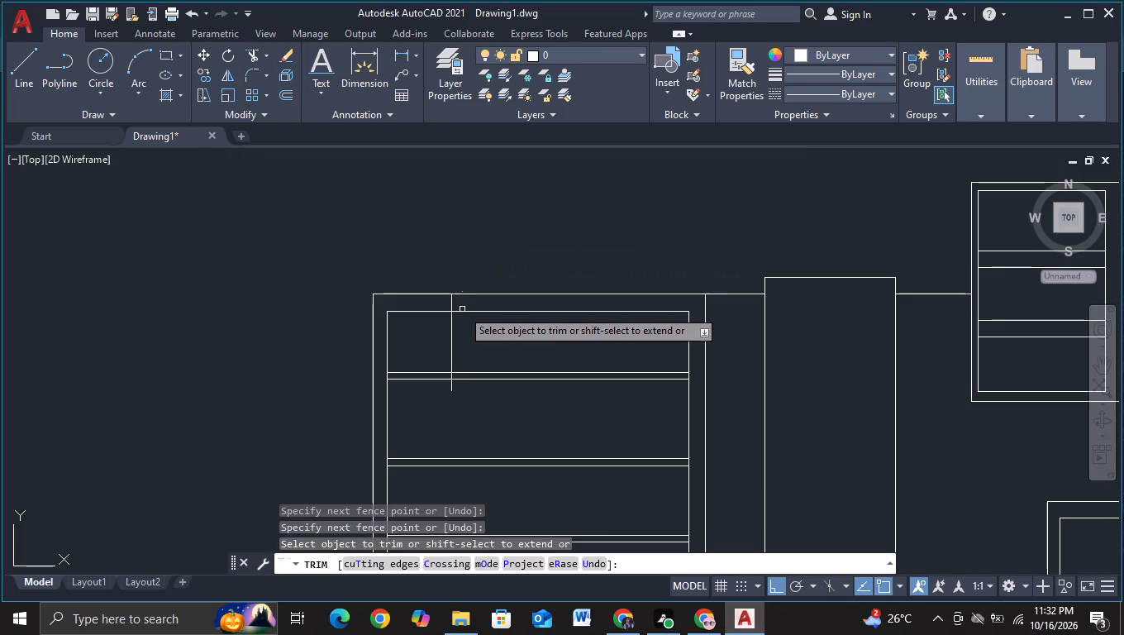
left_click(451, 303)
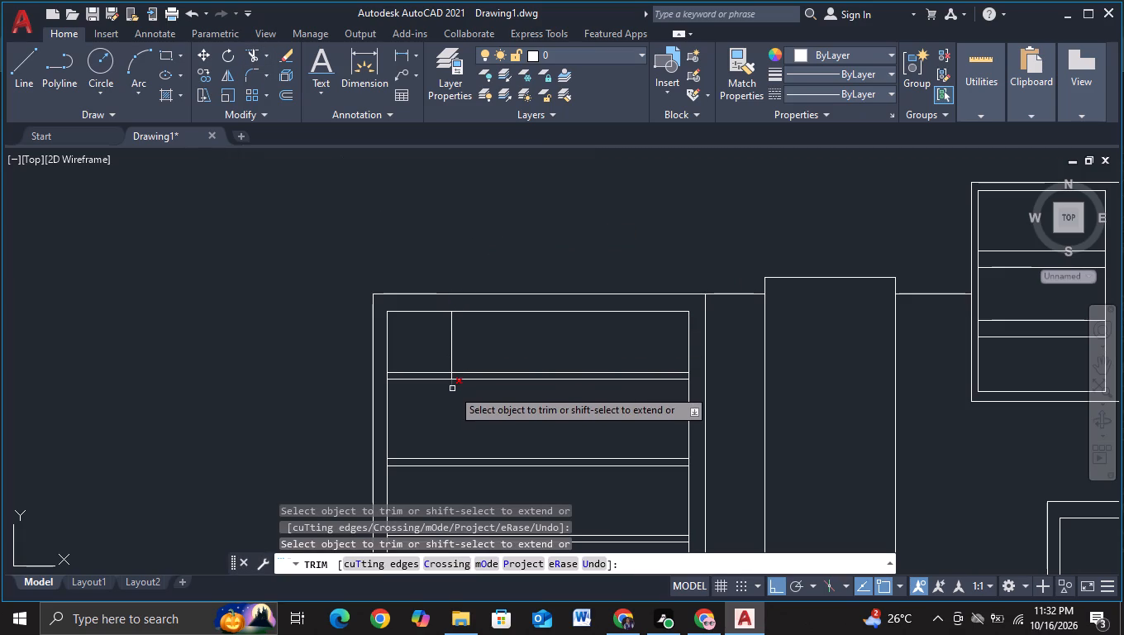
left_click(452, 389)
scroll(453, 380, "up", 1)
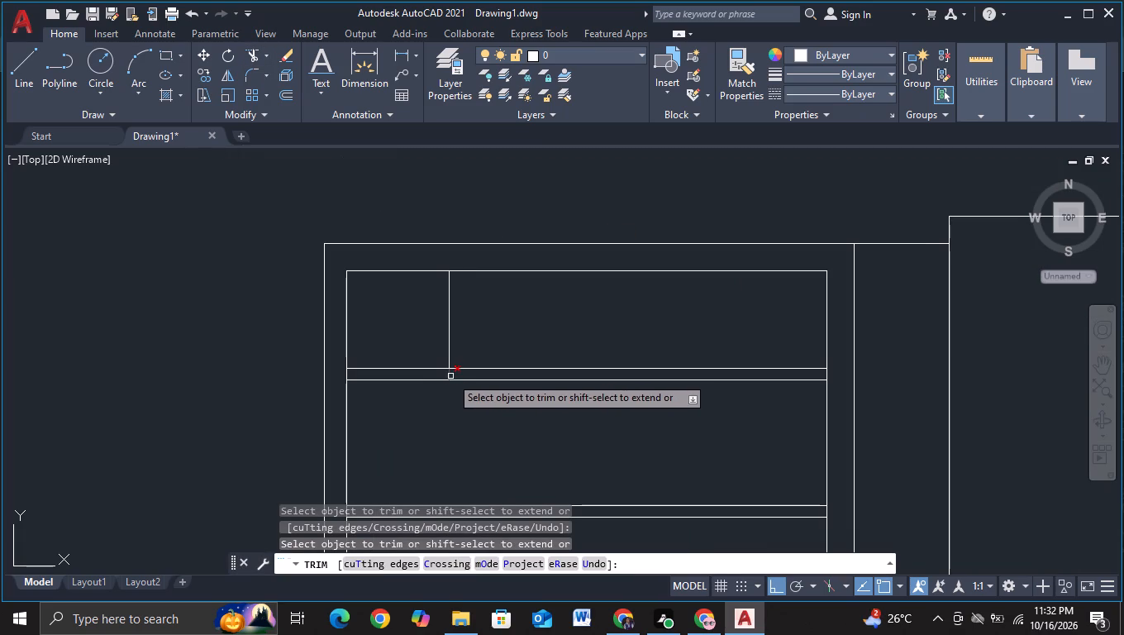
left_click(450, 376)
left_click(36, 87)
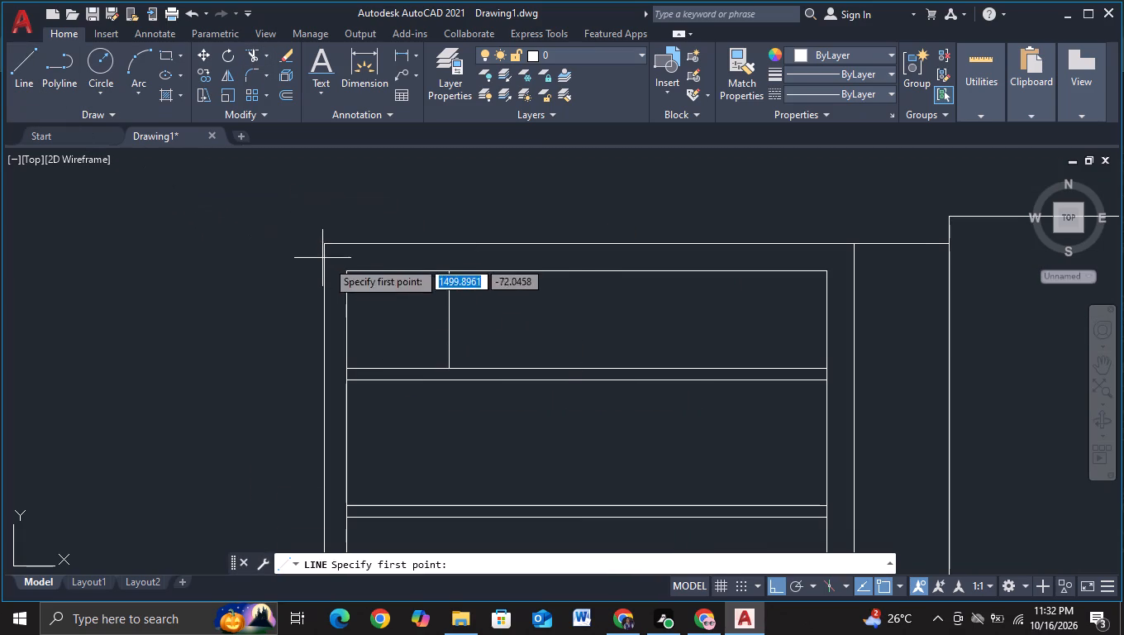
key("Escape")
Copy the vertical line in the top compartment about 35 units to its right.
key("c")
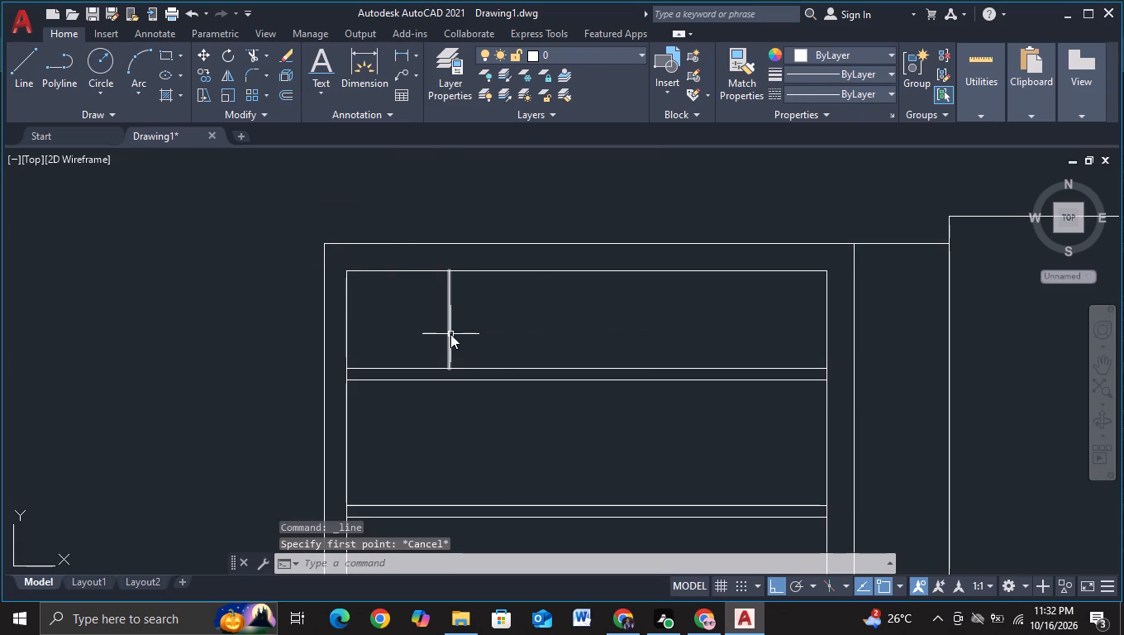
left_click(507, 382)
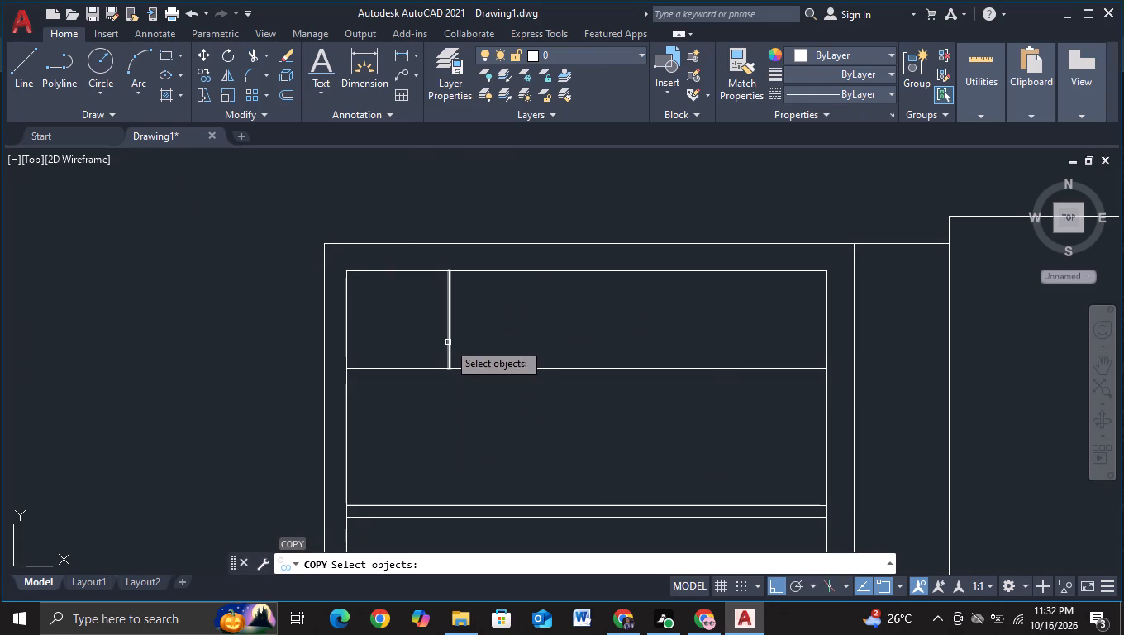
left_click(448, 342)
key("Return")
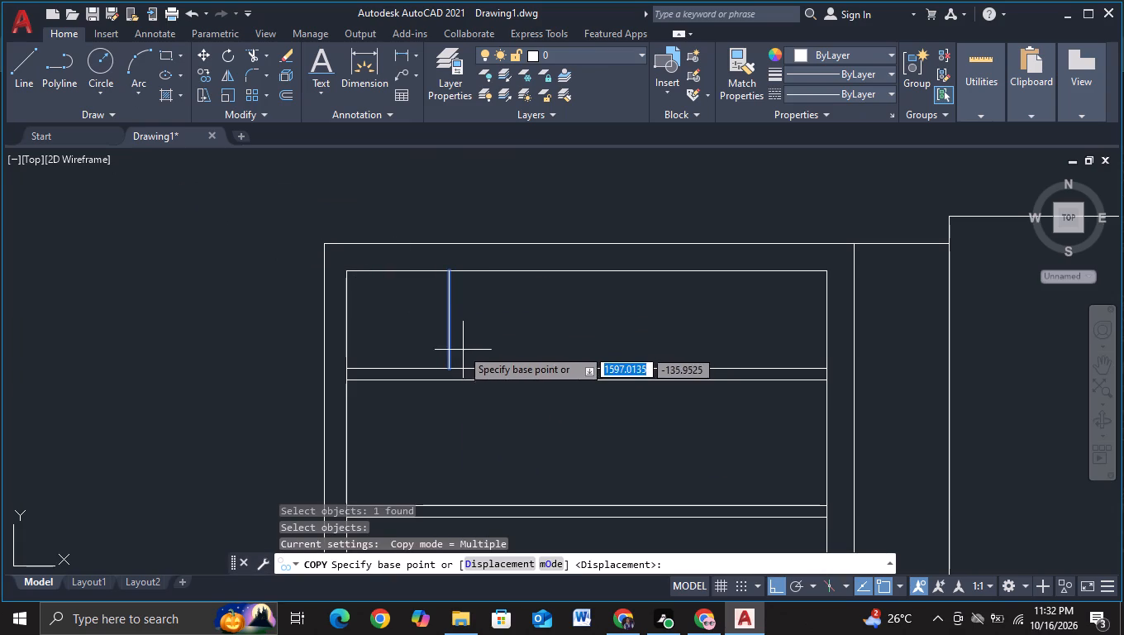
left_click(449, 338)
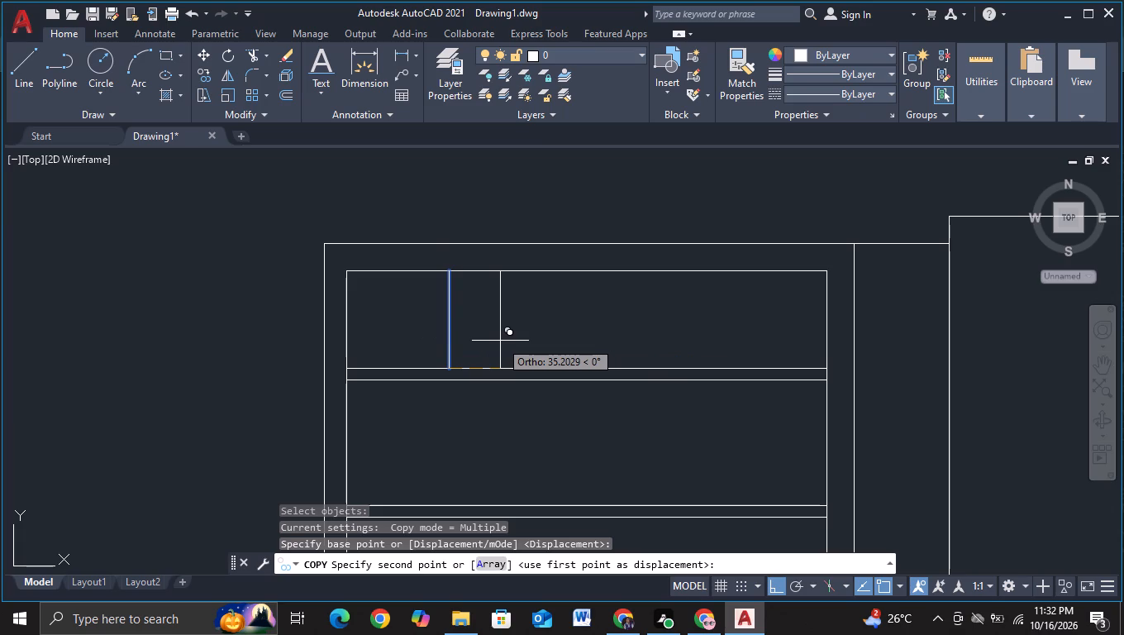
left_click(500, 341)
key("Escape")
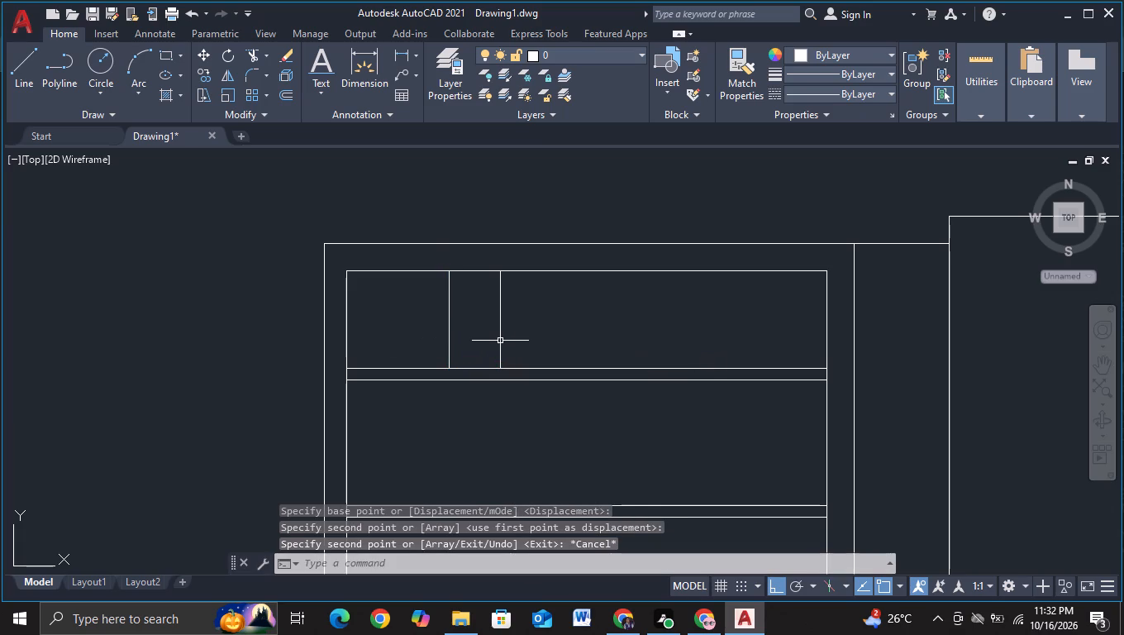
Draw a horizontal line across both vertical lines near their lower ends, overshooting them on each side.
left_click(26, 90)
scroll(428, 359, "up", 2)
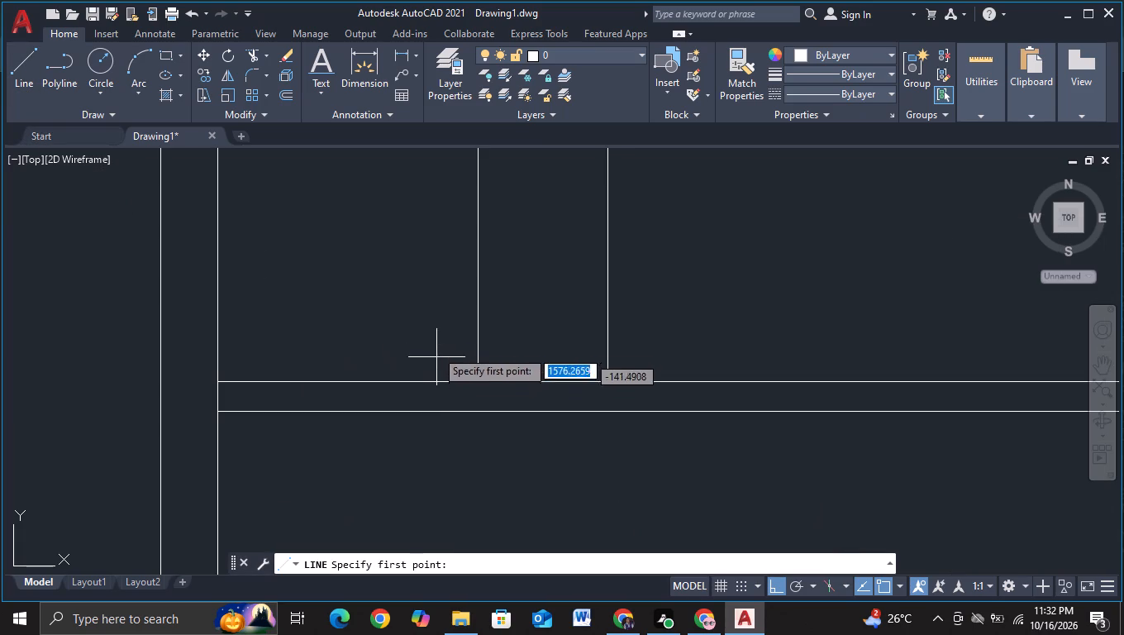
left_click(427, 328)
left_click(663, 315)
key("Escape")
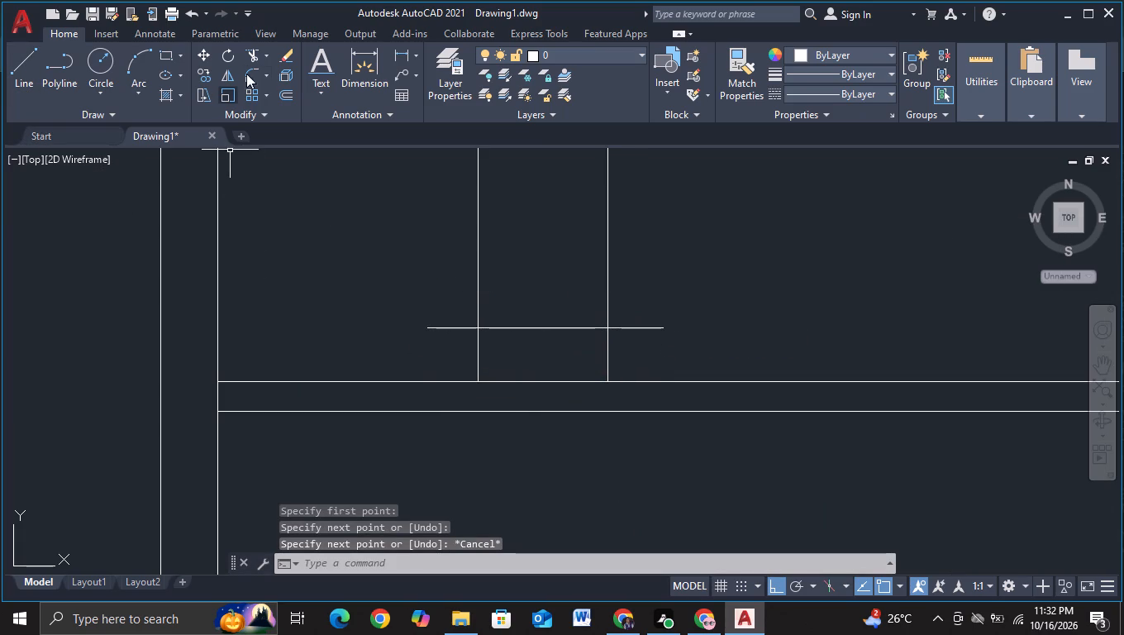
Trim both overshooting ends of the short horizontal line back to the two vertical lines.
left_click(250, 55)
left_click_drag(439, 347, 441, 281)
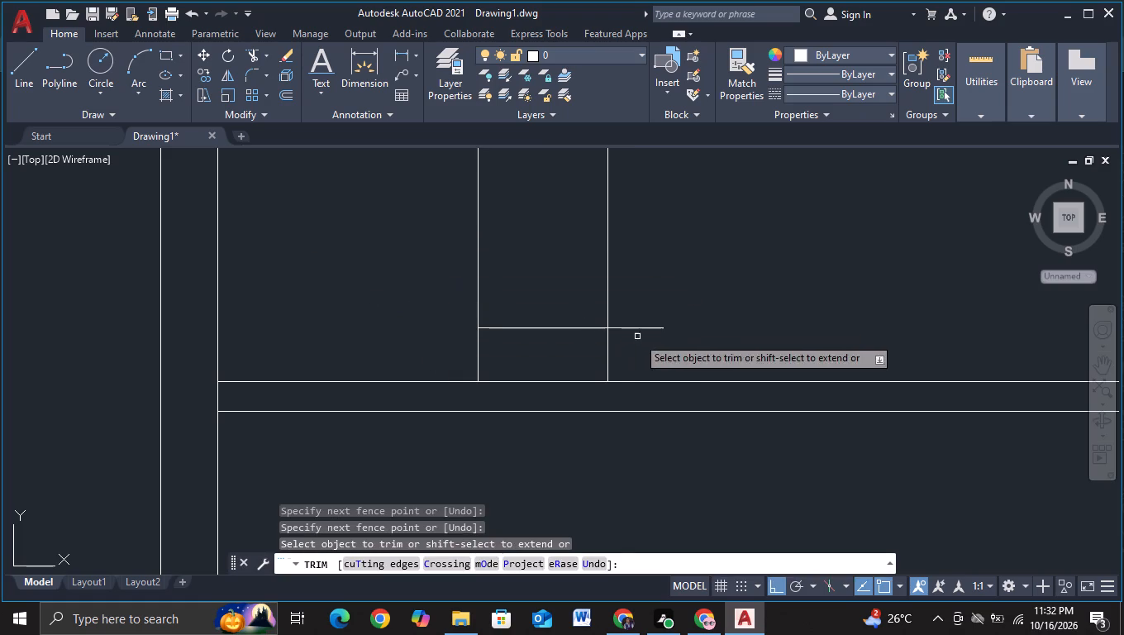
left_click_drag(642, 341, 644, 301)
scroll(644, 294, "down", 3)
key("Escape")
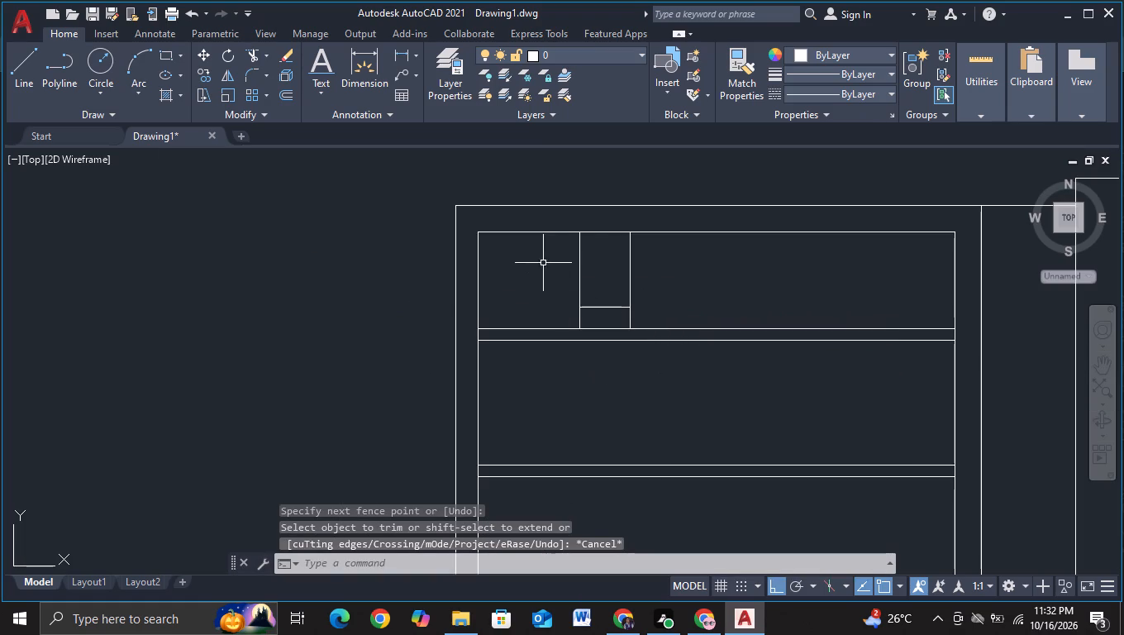
Copy the two vertical lines with their short crossbar rightward five times, edge to edge, forming a row of six panels in the top compartment.
left_click(566, 225)
left_click(653, 339)
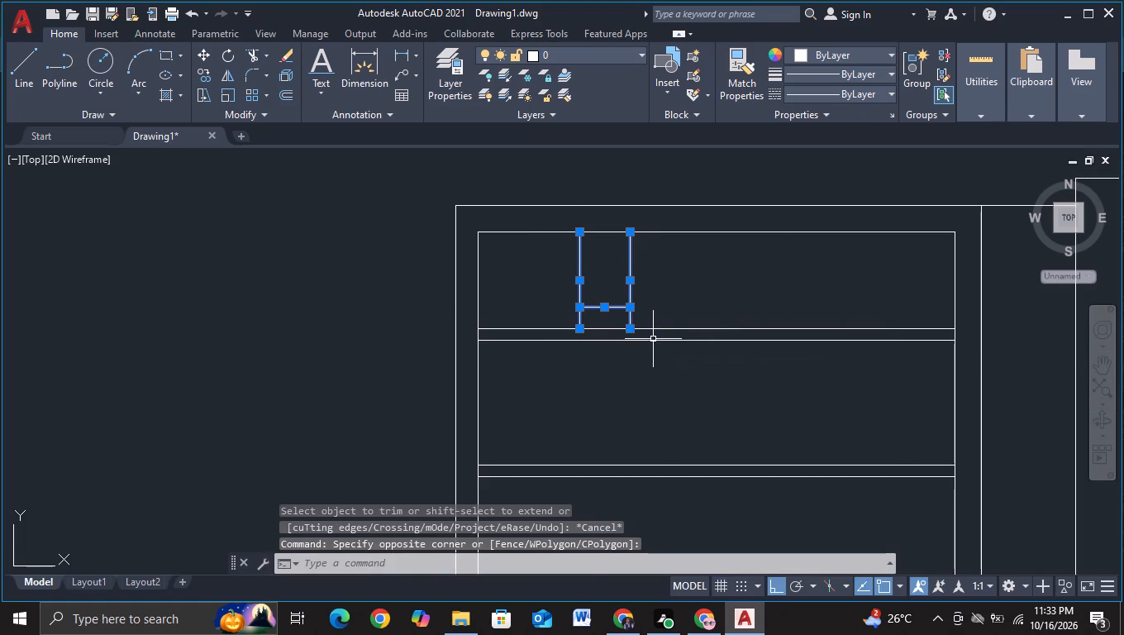
key("c")
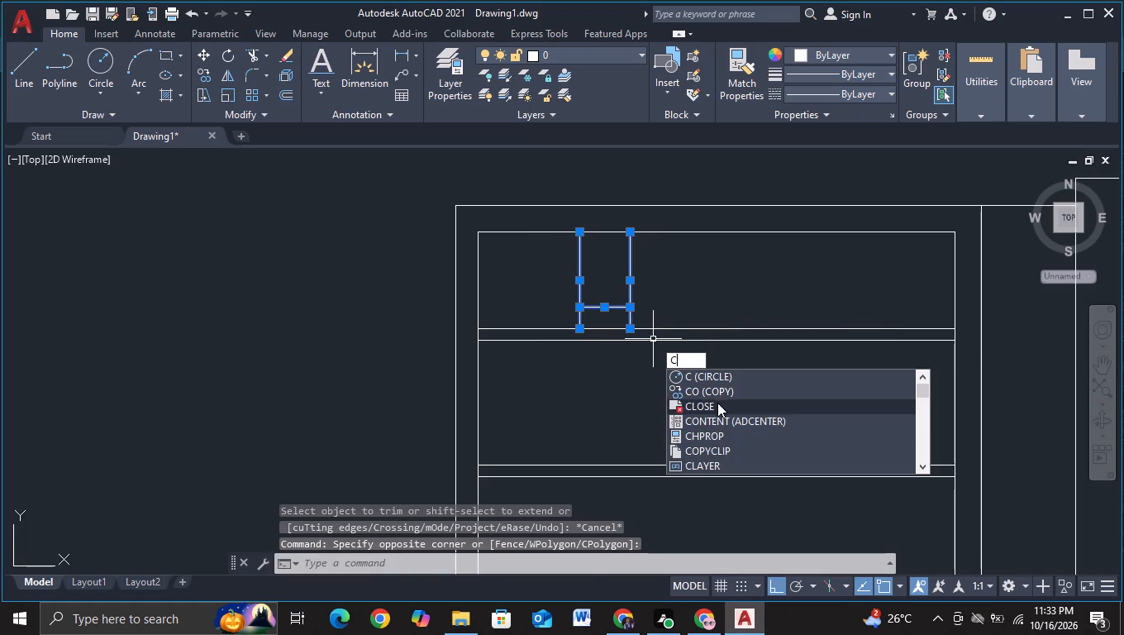
left_click(712, 389)
left_click(611, 303)
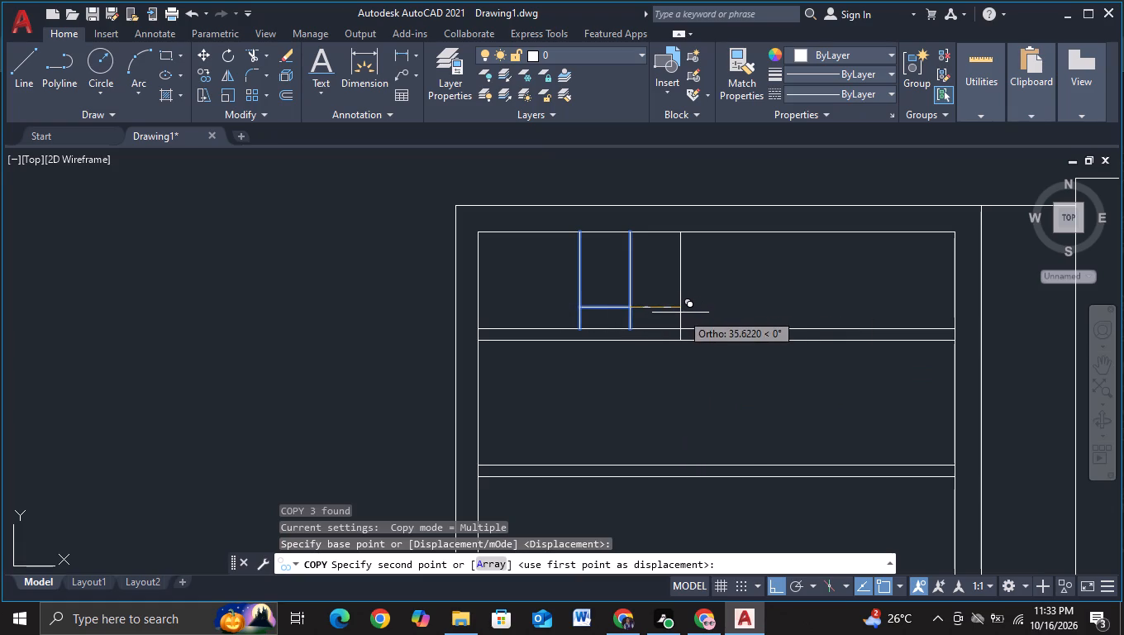
left_click(680, 313)
left_click(731, 309)
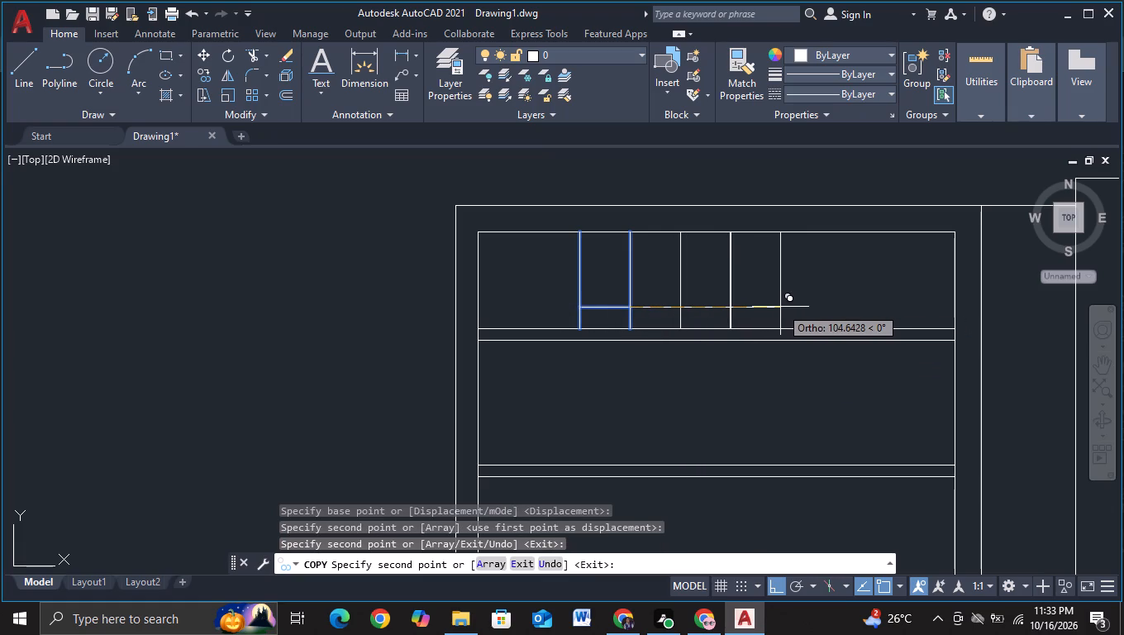
scroll(782, 307, "up", 2)
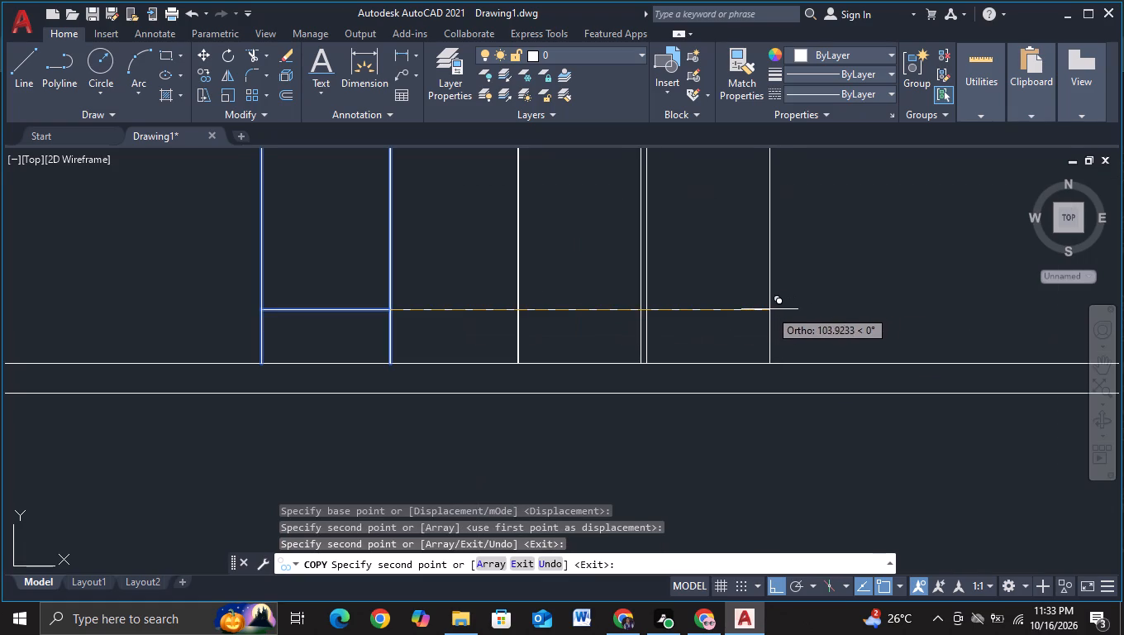
left_click(775, 308)
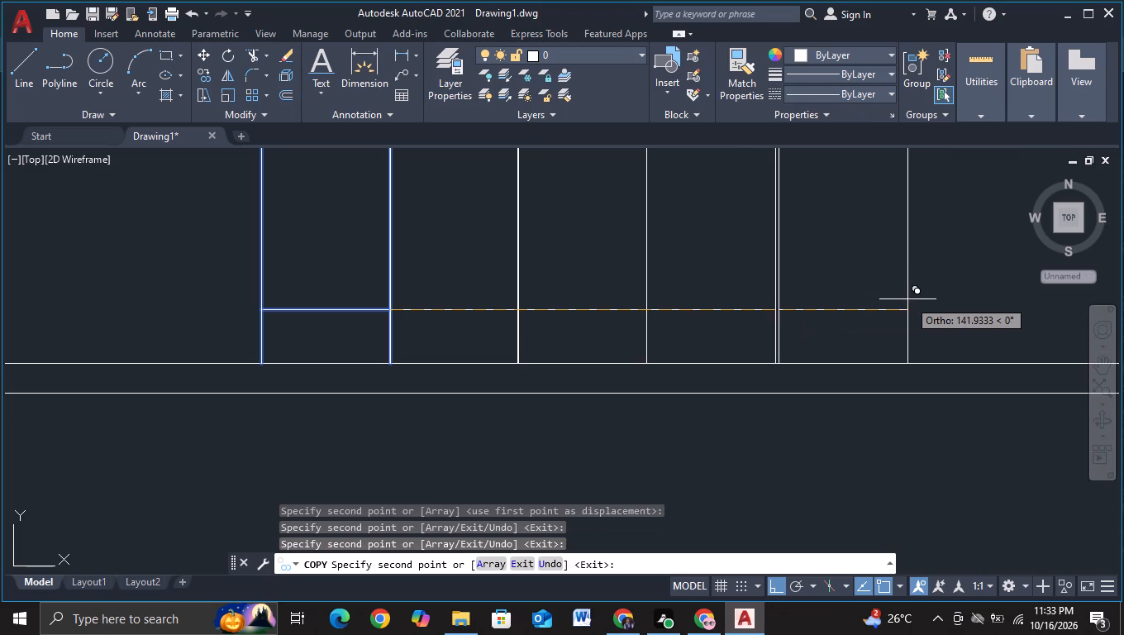
left_click(903, 301)
scroll(903, 301, "down", 3)
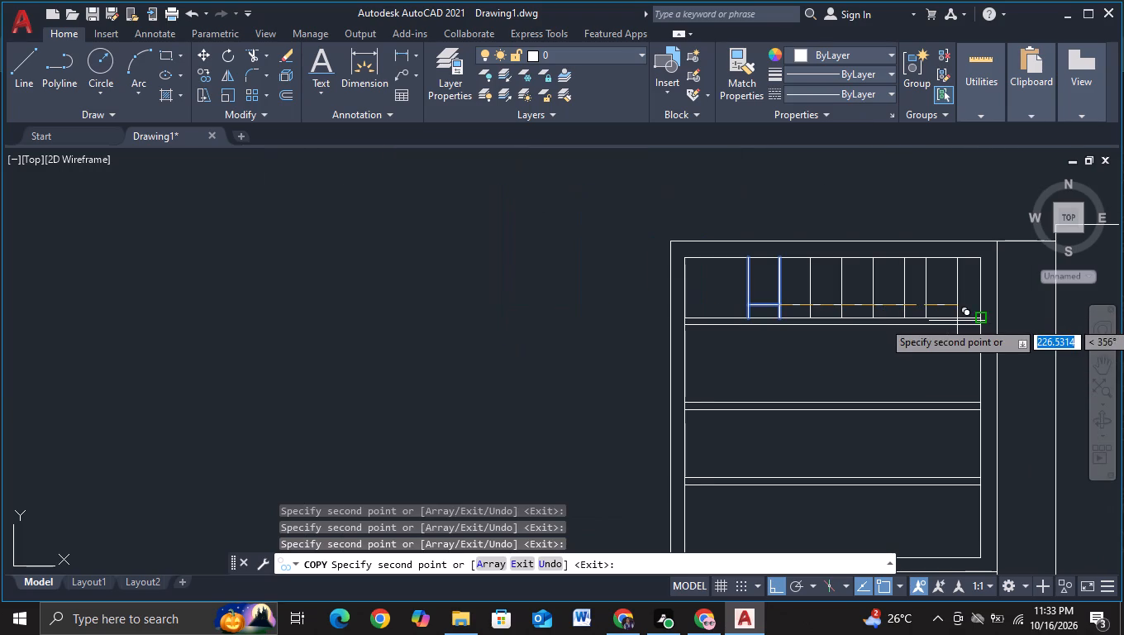
scroll(937, 319, "up", 2)
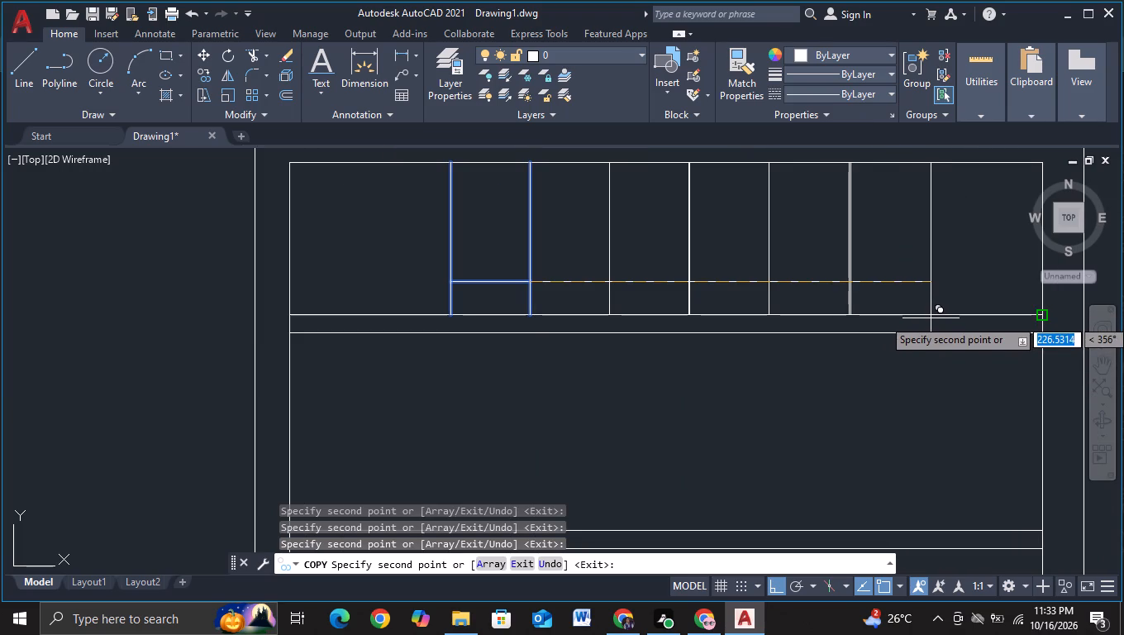
scroll(926, 320, "up", 2)
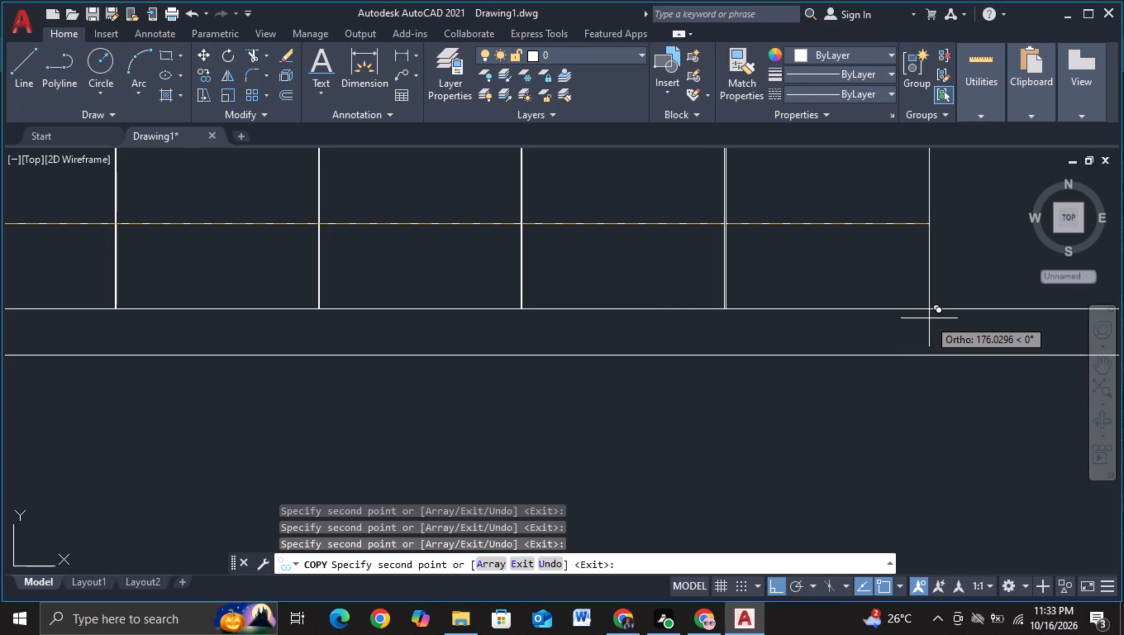
left_click(926, 320)
key("Escape")
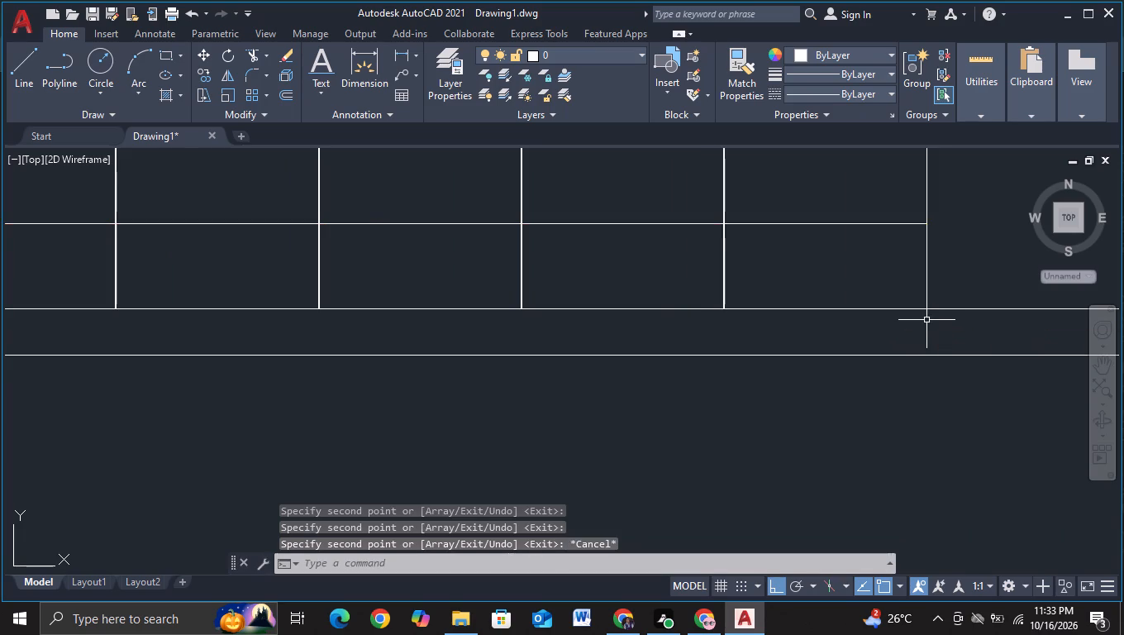
Move the row of six panels slightly left so it sits roughly centred in the left block's top compartment.
scroll(926, 320, "down", 4)
middle_click_drag(915, 365, 805, 366)
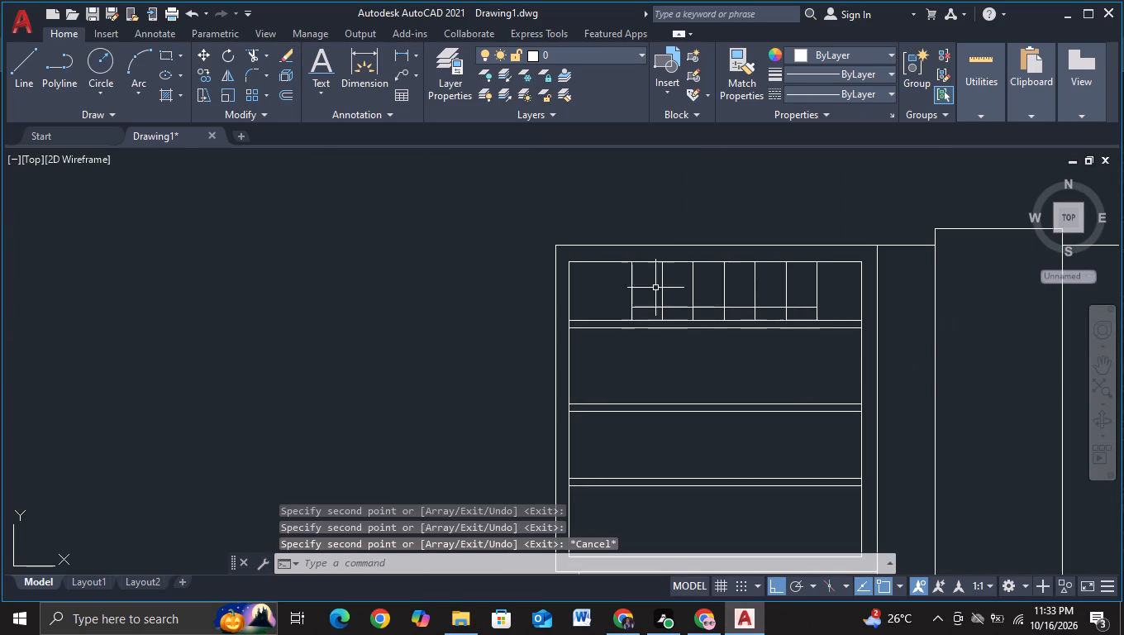
left_click(623, 253)
left_click(837, 335)
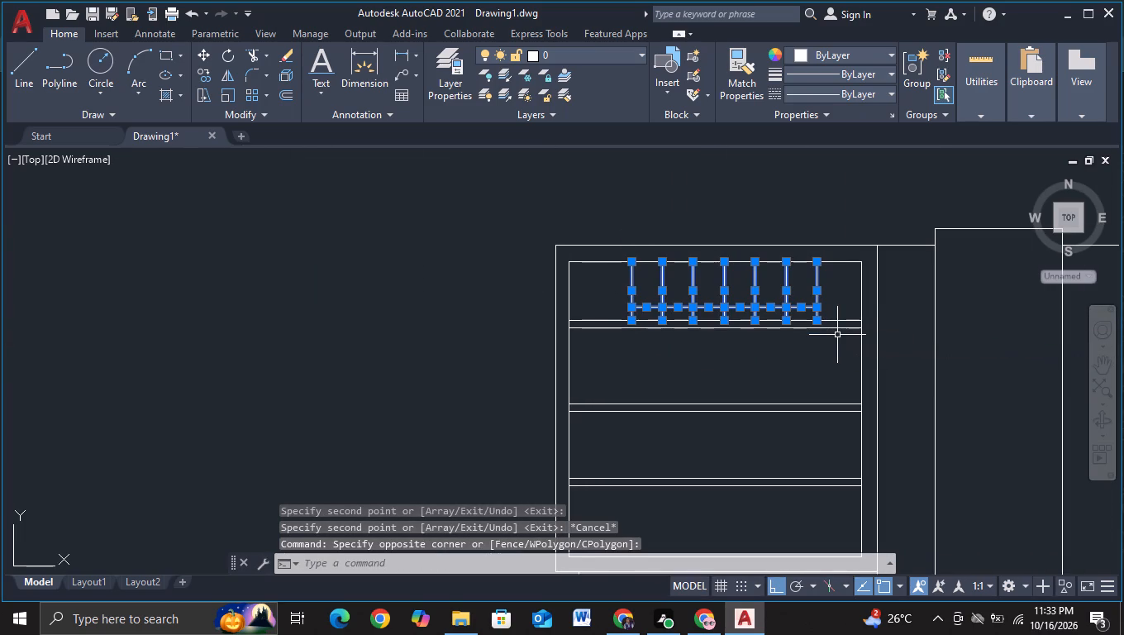
key("m")
left_click(863, 371)
left_click(755, 290)
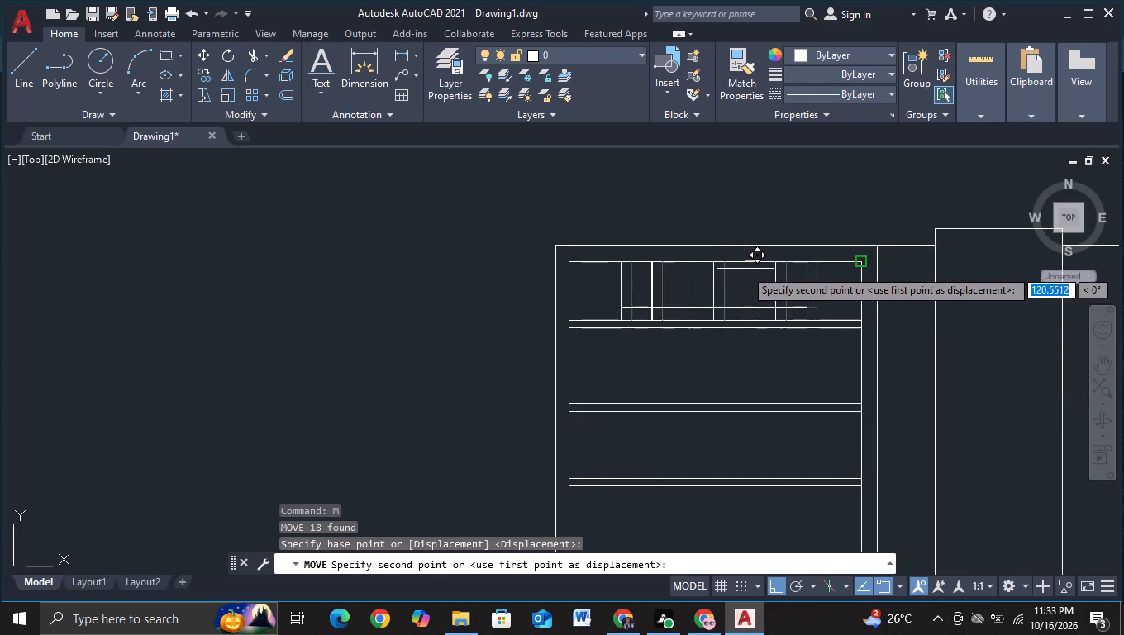
scroll(745, 269, "up", 2)
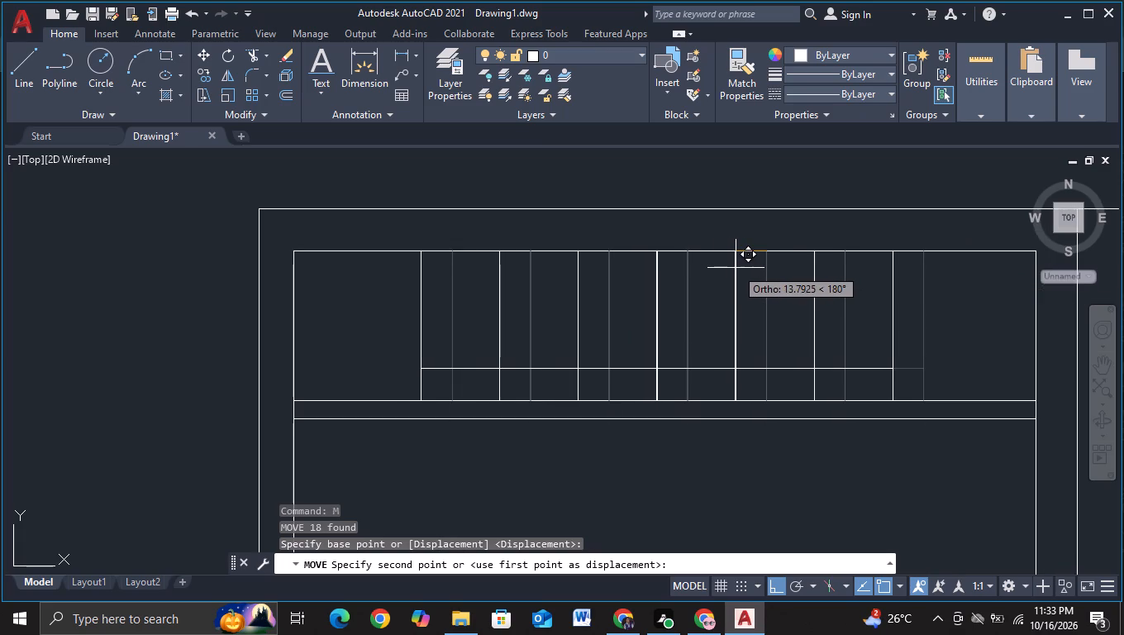
left_click(748, 269)
Copy the row of six panels straight down into the three lower compartments, at distances of about 85, 180 and 268 units.
scroll(747, 315, "down", 1)
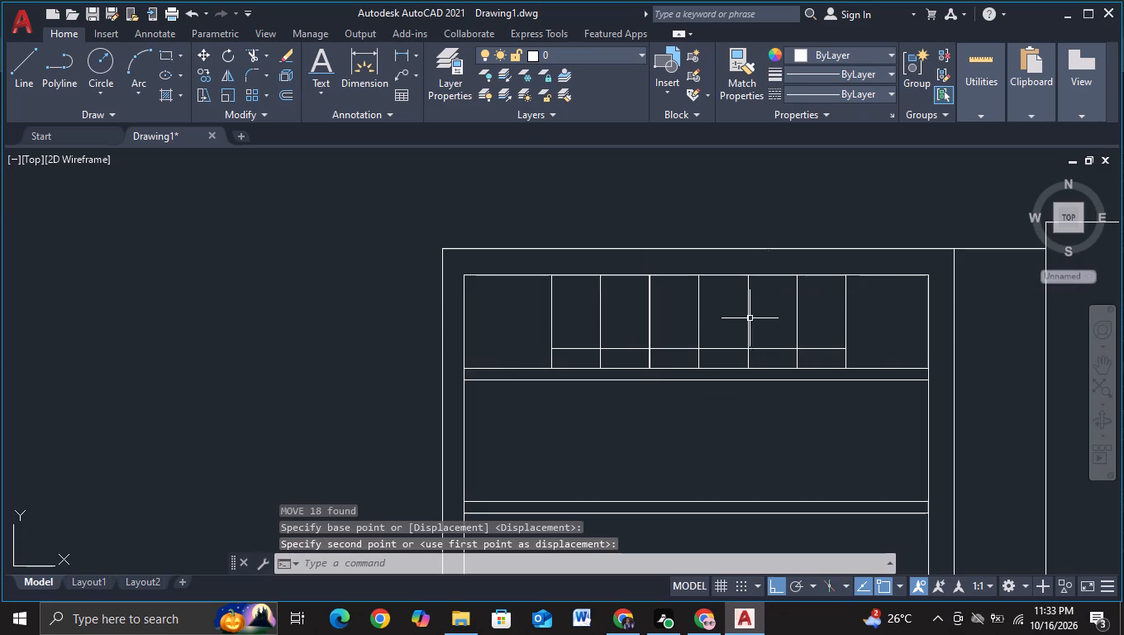
left_click(545, 261)
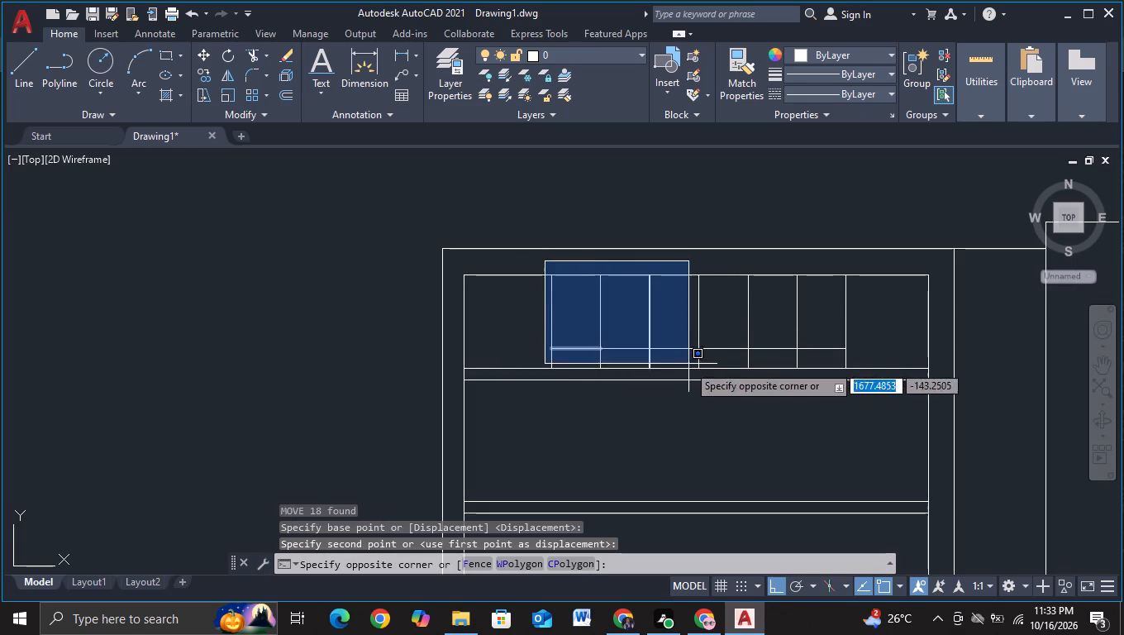
left_click(864, 397)
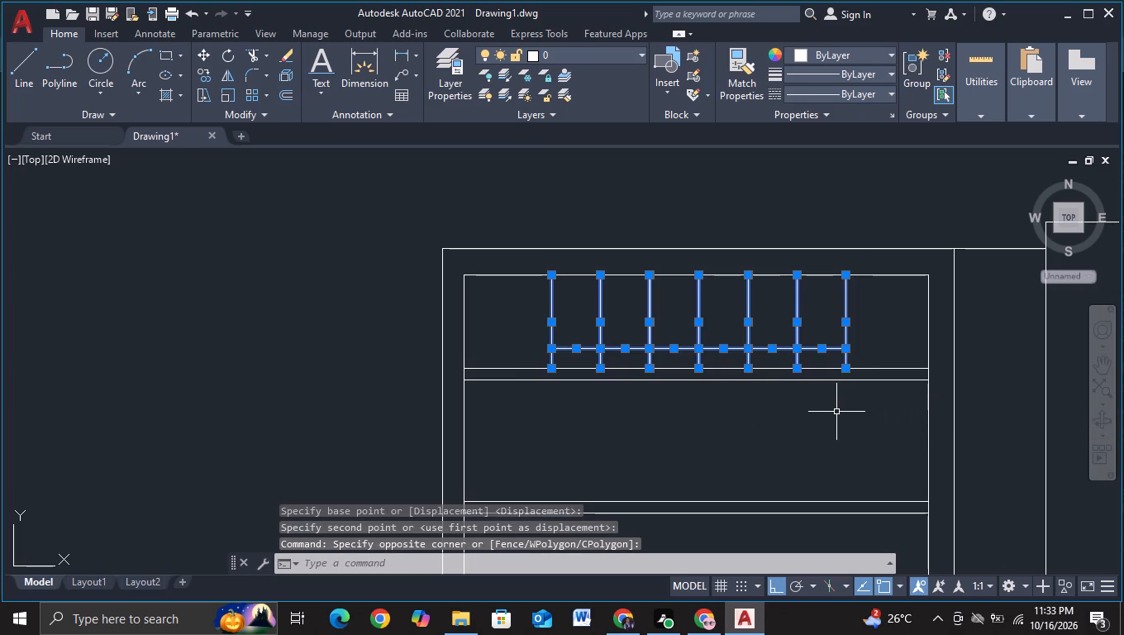
key("c")
left_click(865, 461)
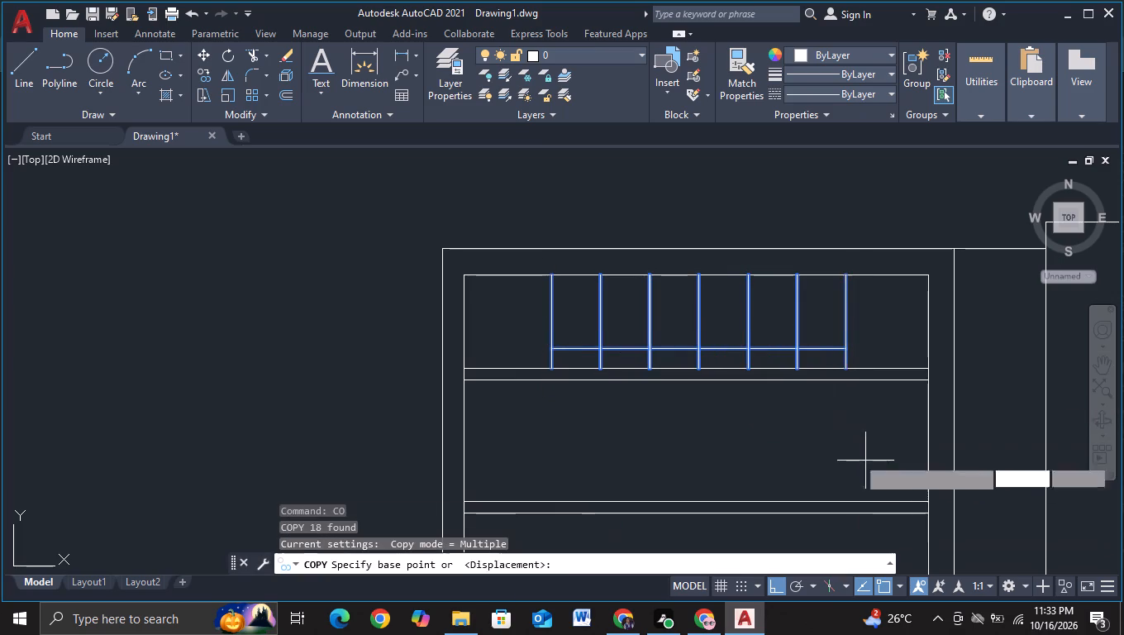
left_click_drag(735, 335, 736, 345)
middle_click_drag(768, 466, 761, 404)
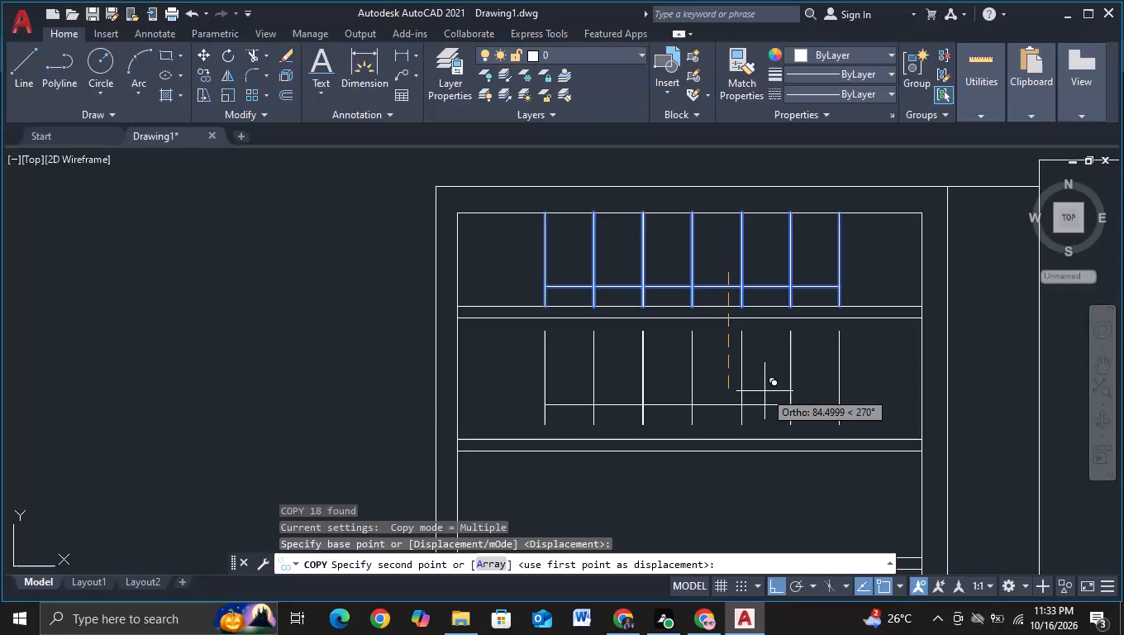
left_click(764, 391)
middle_click_drag(771, 476, 771, 467)
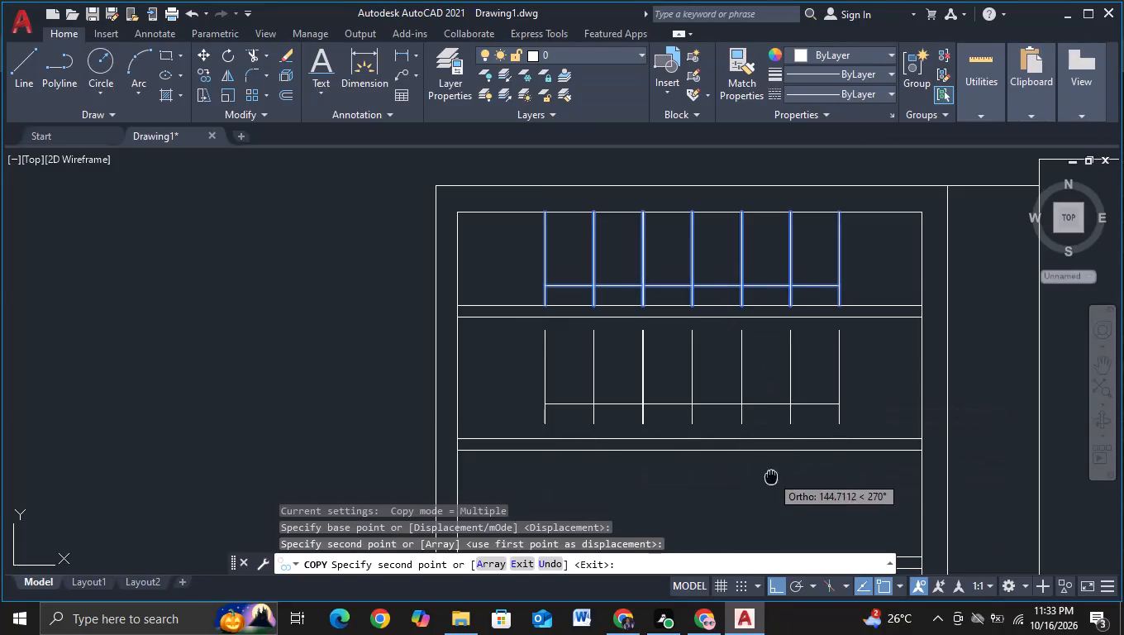
middle_click_drag(771, 467, 770, 313)
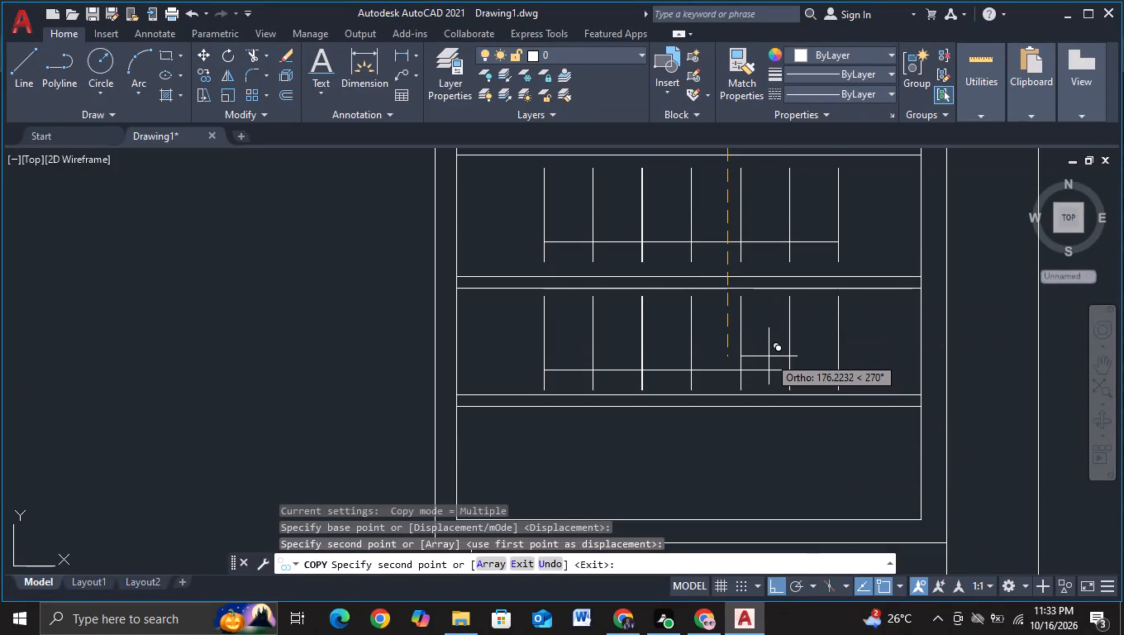
left_click(769, 361)
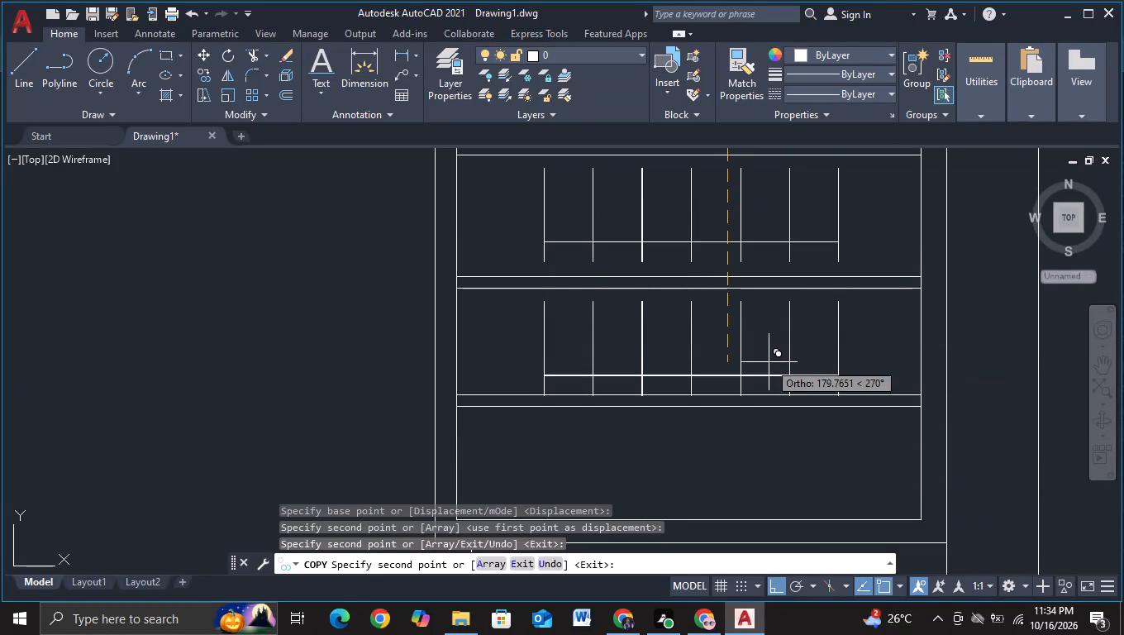
middle_click_drag(756, 481, 764, 370)
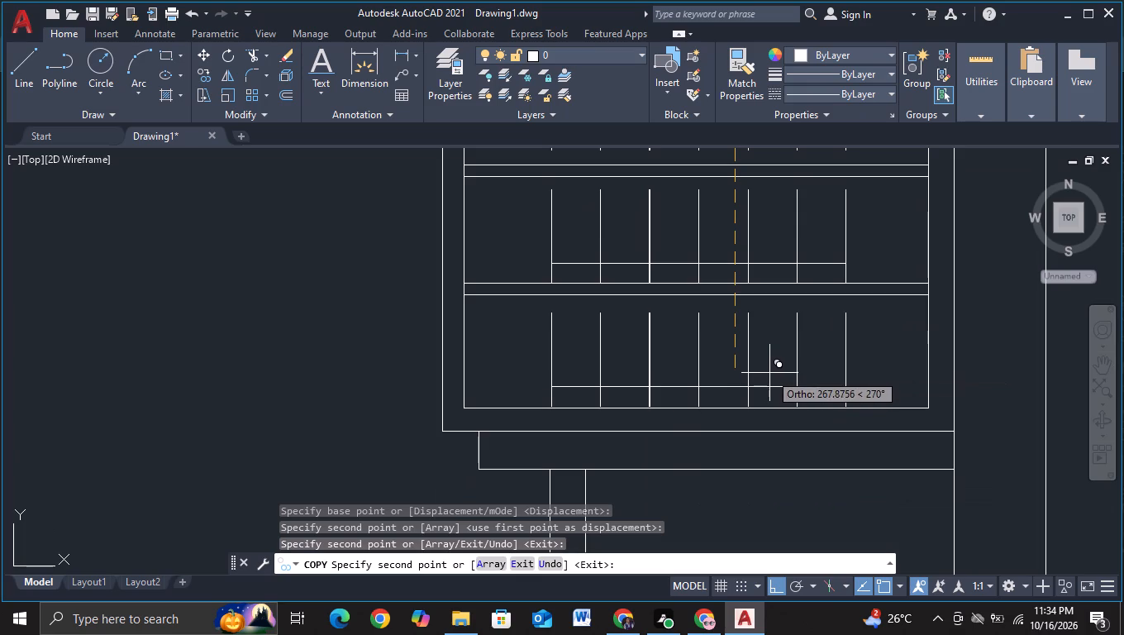
left_click(769, 375)
key("Escape")
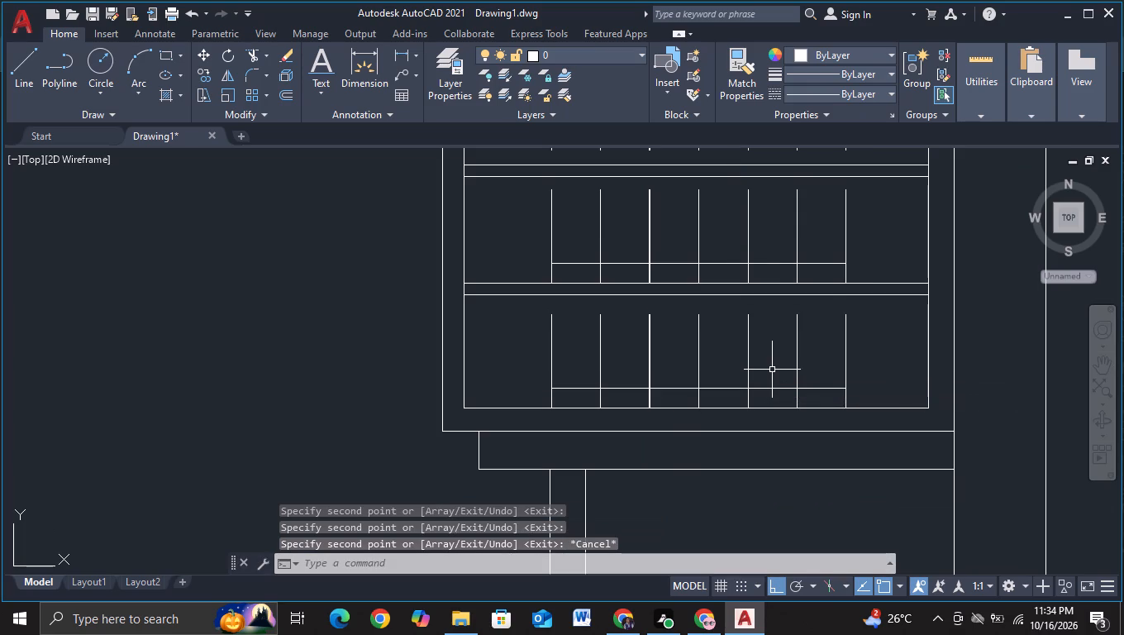
Extend the copied vertical lines up to the divider above in each lower compartment, and also down to the divider below in the second compartment.
key("e")
left_click(790, 423)
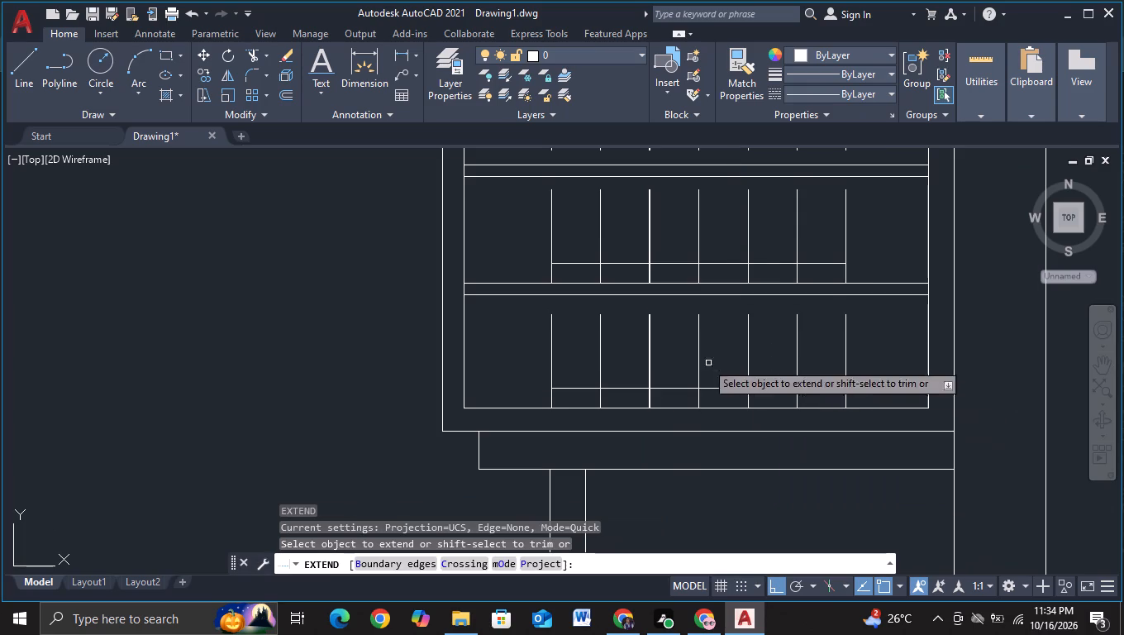
left_click_drag(517, 330, 793, 341)
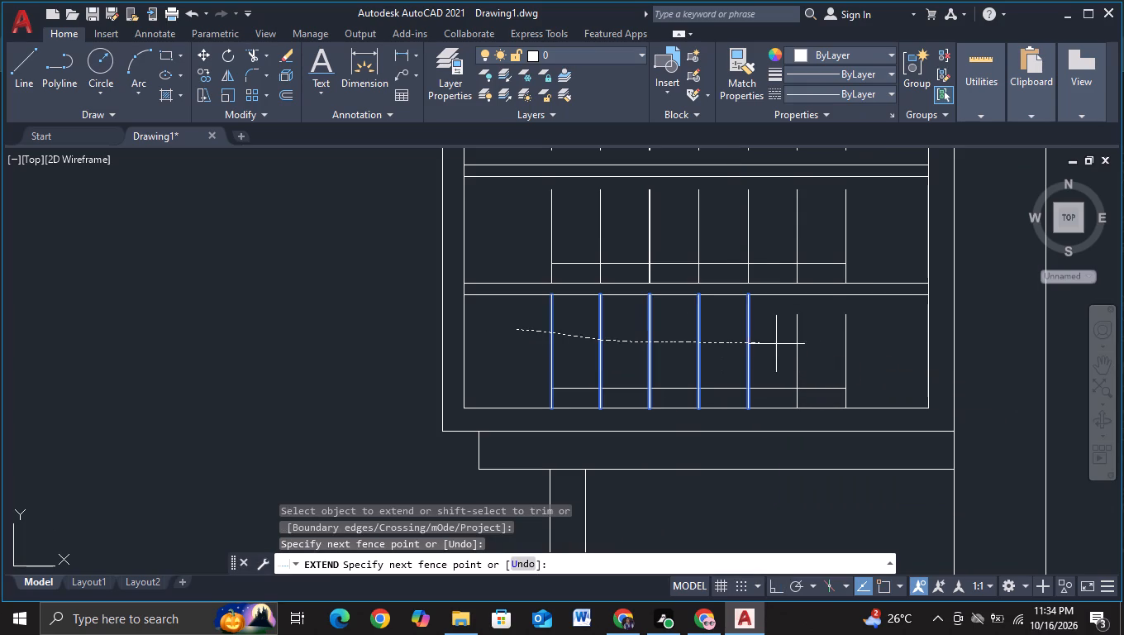
left_click_drag(793, 341, 854, 336)
middle_click_drag(870, 334, 877, 441)
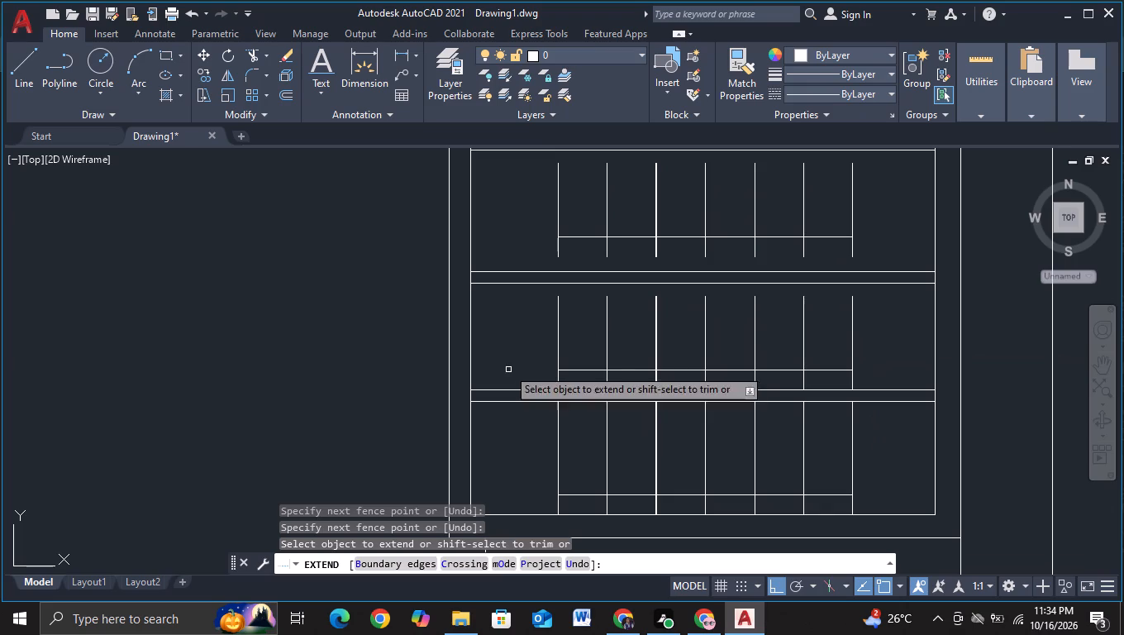
left_click_drag(511, 328, 873, 323)
middle_click_drag(873, 322, 875, 347)
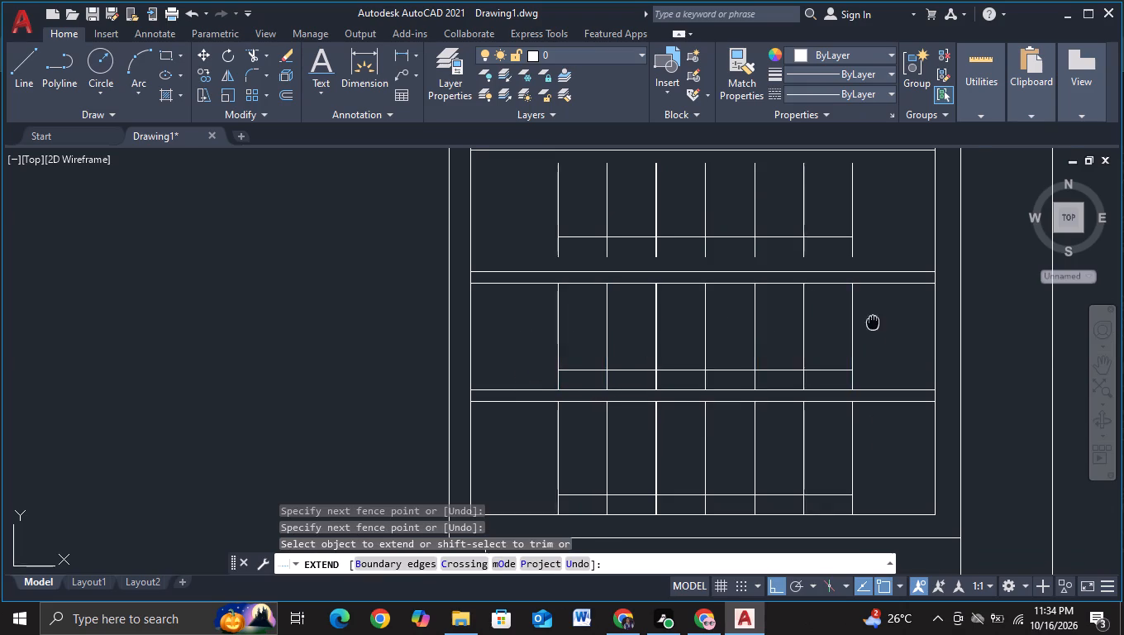
middle_click_drag(875, 347, 893, 442)
left_click_drag(541, 315, 884, 301)
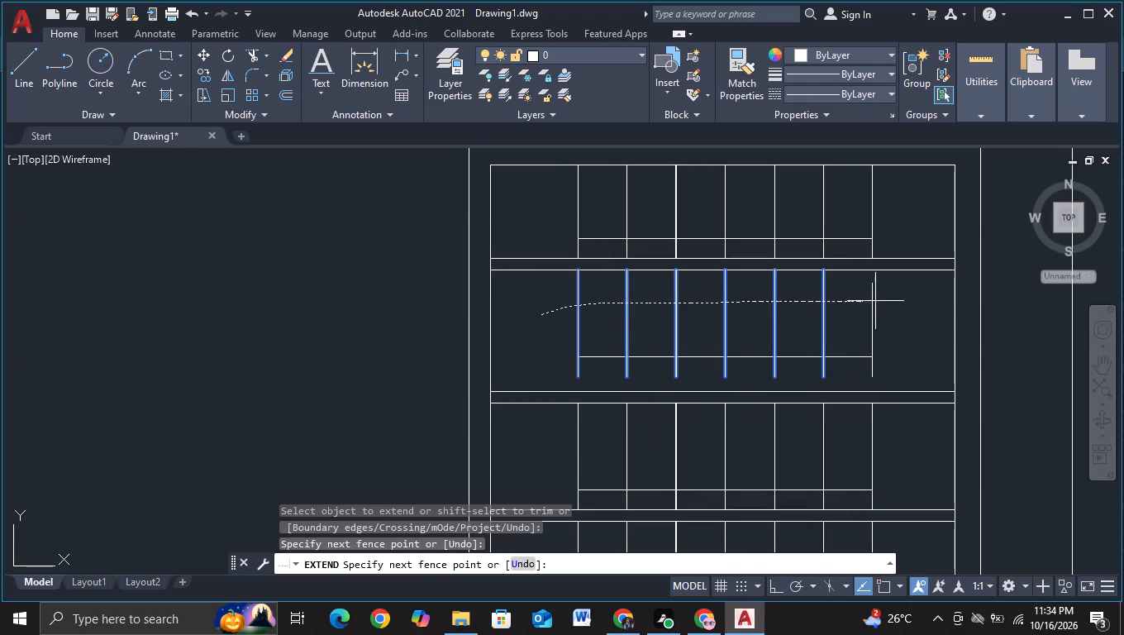
left_click_drag(884, 301, 899, 301)
left_click_drag(546, 368, 650, 367)
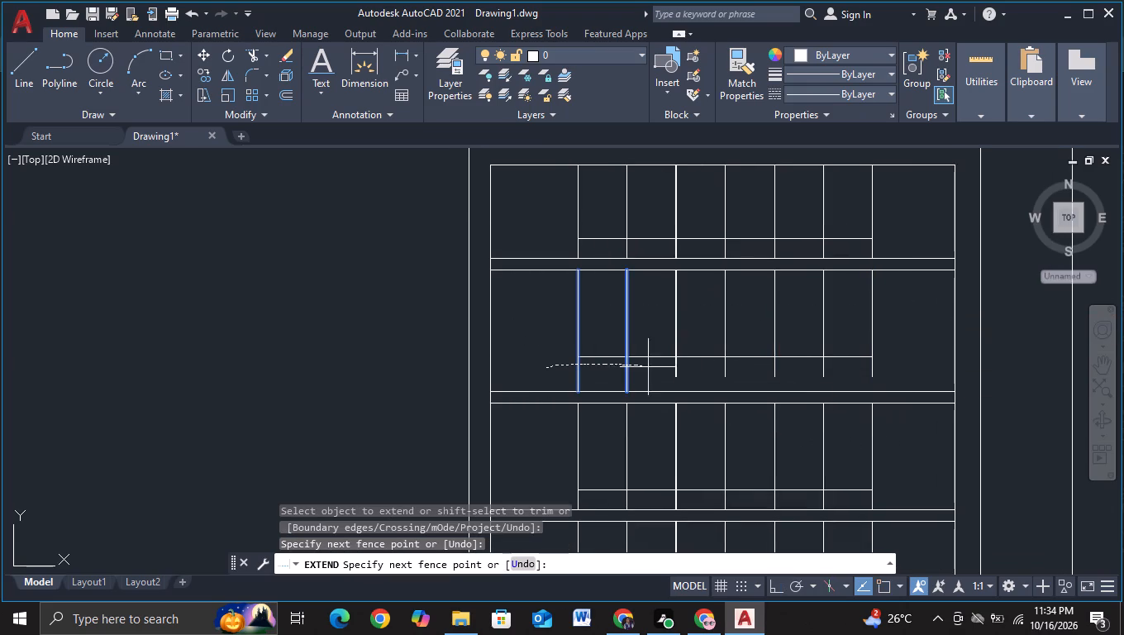
left_click_drag(650, 367, 915, 368)
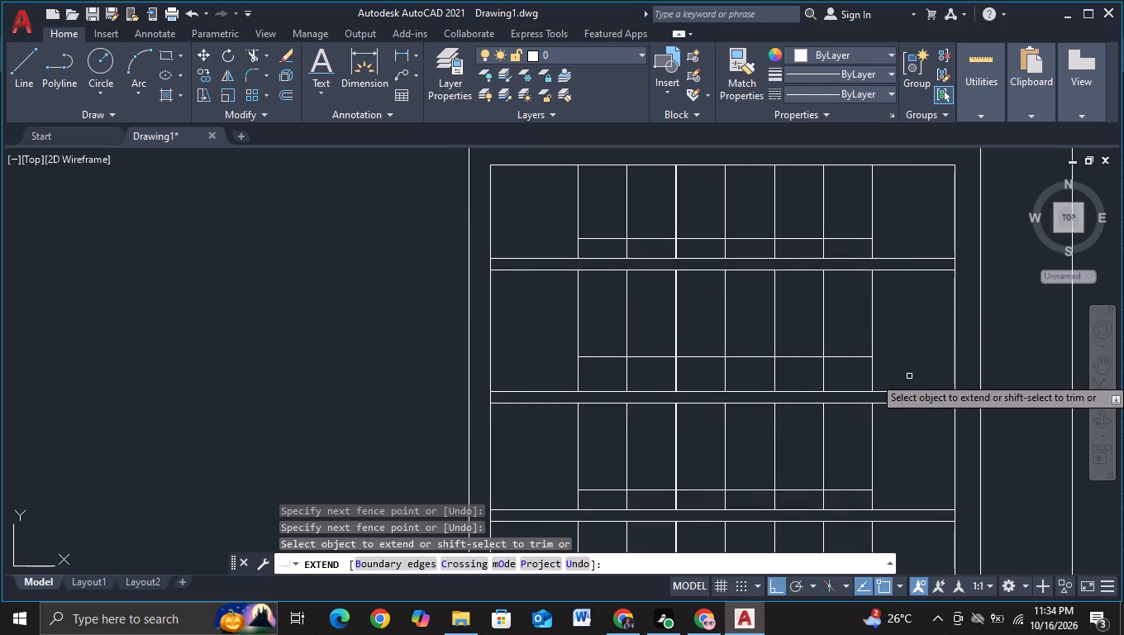
key("Escape")
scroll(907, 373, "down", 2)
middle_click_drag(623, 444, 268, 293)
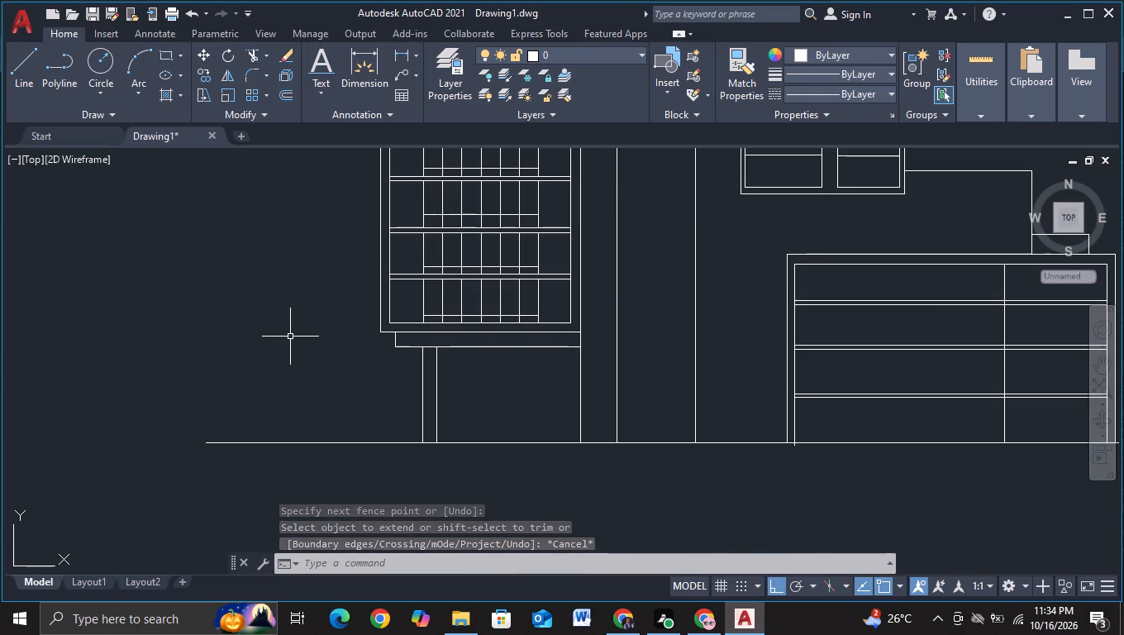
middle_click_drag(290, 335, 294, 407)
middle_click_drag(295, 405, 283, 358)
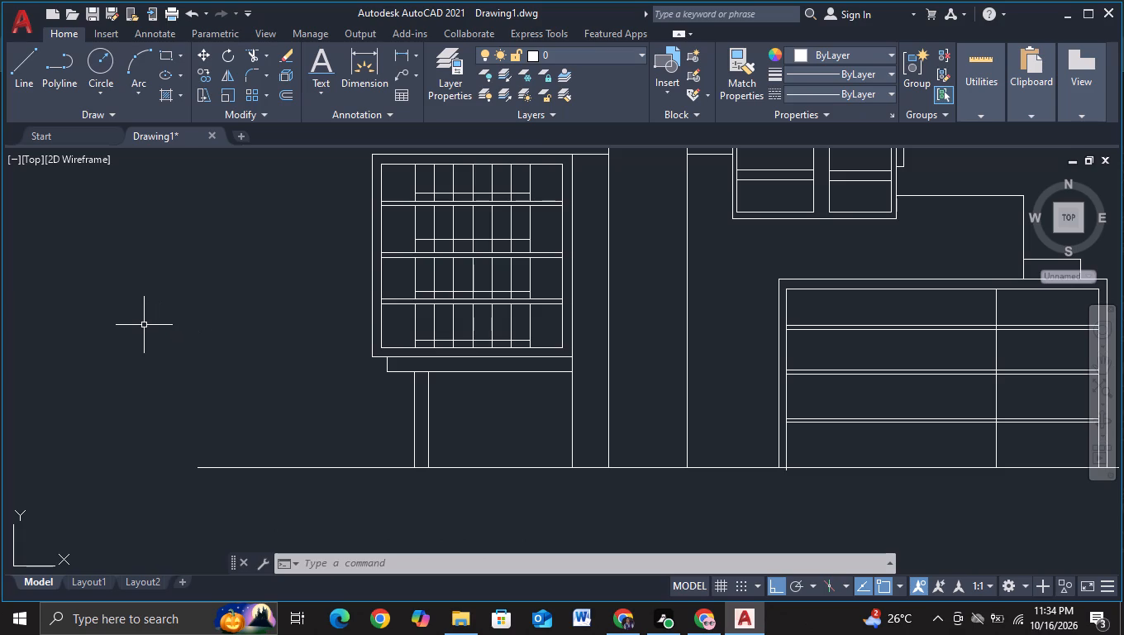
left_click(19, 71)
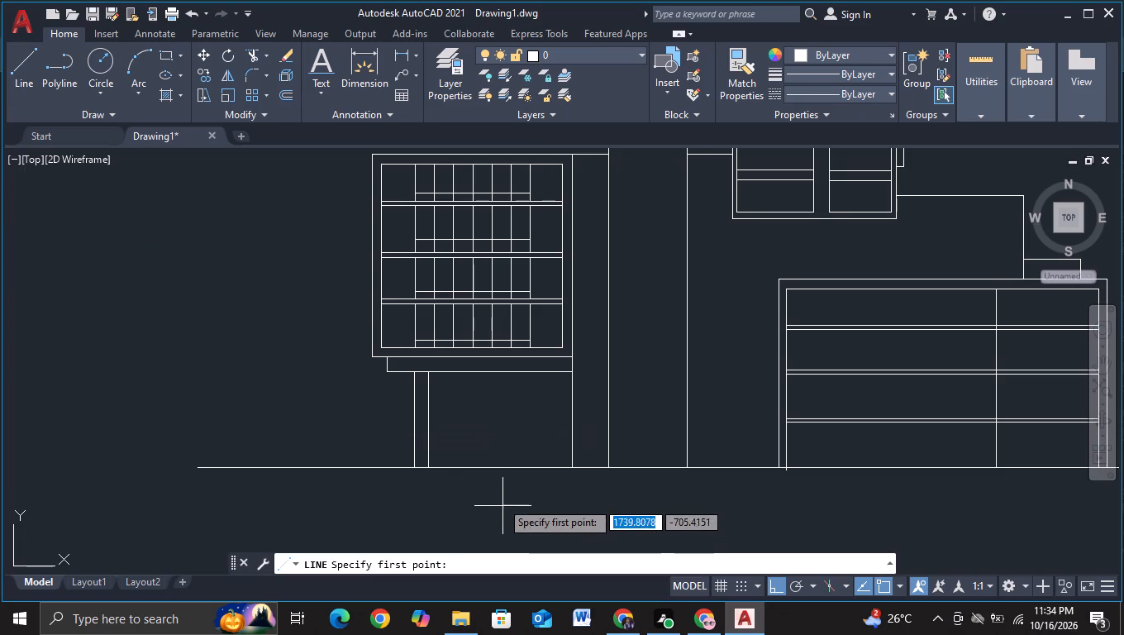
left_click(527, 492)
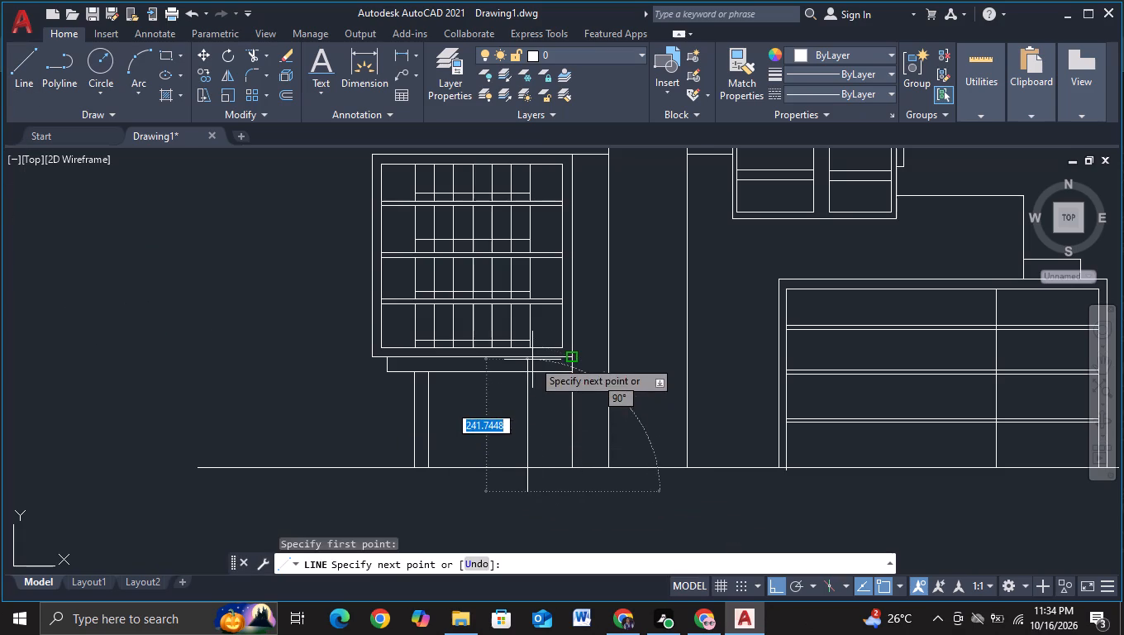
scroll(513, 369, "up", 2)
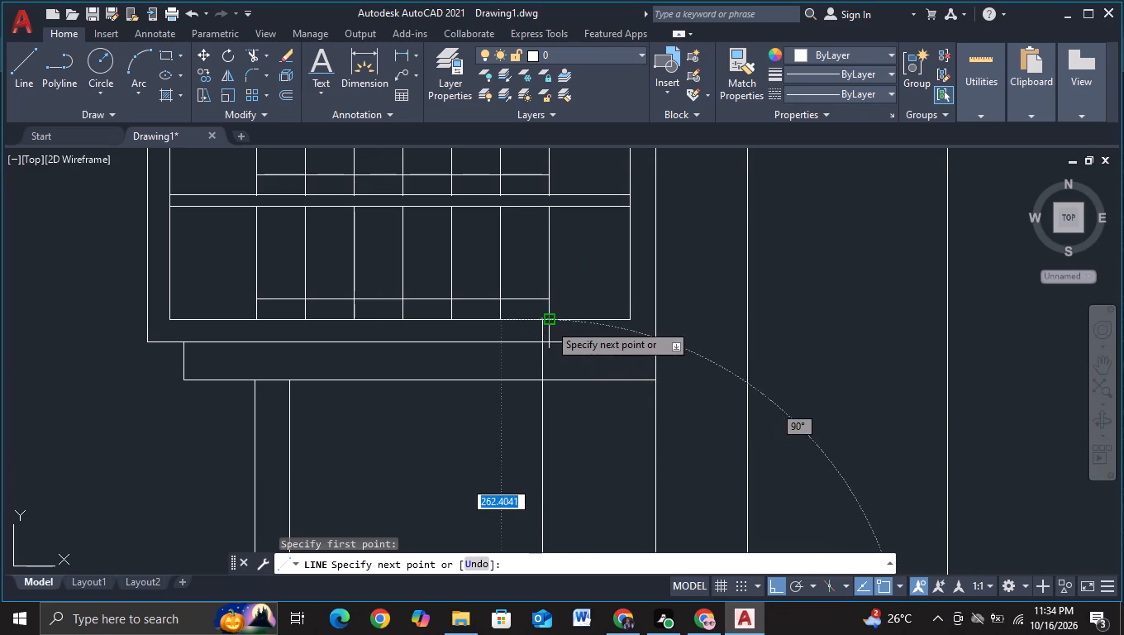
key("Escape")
Draw a vertical line from the bottom end of the left block's last panel line down past the ground line.
left_click(17, 84)
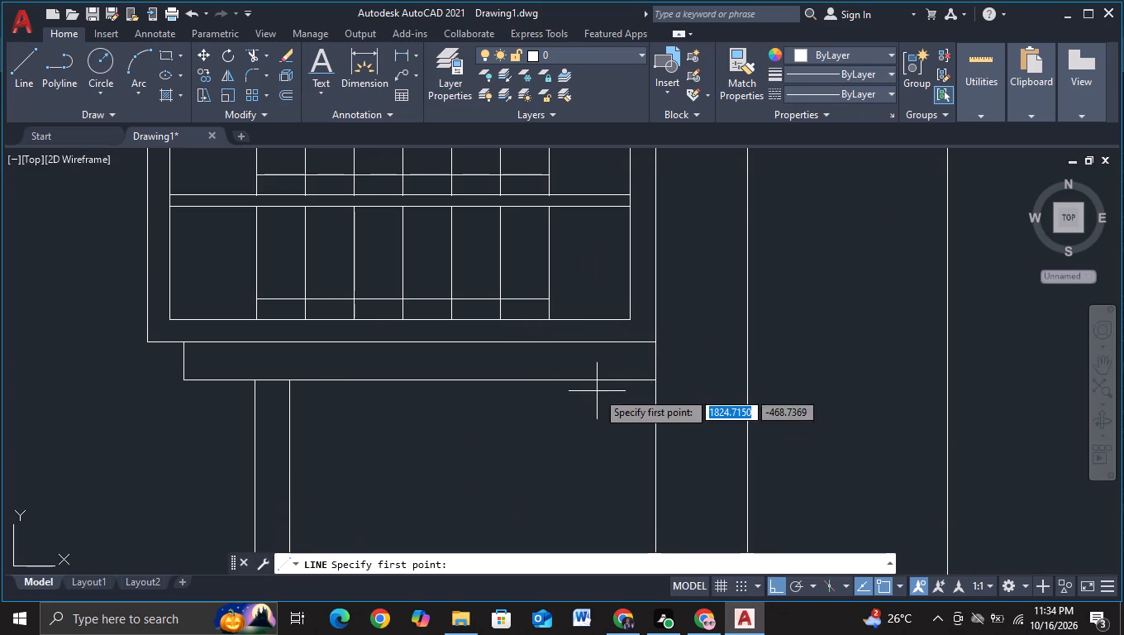
left_click(546, 323)
middle_click_drag(564, 537, 523, 266)
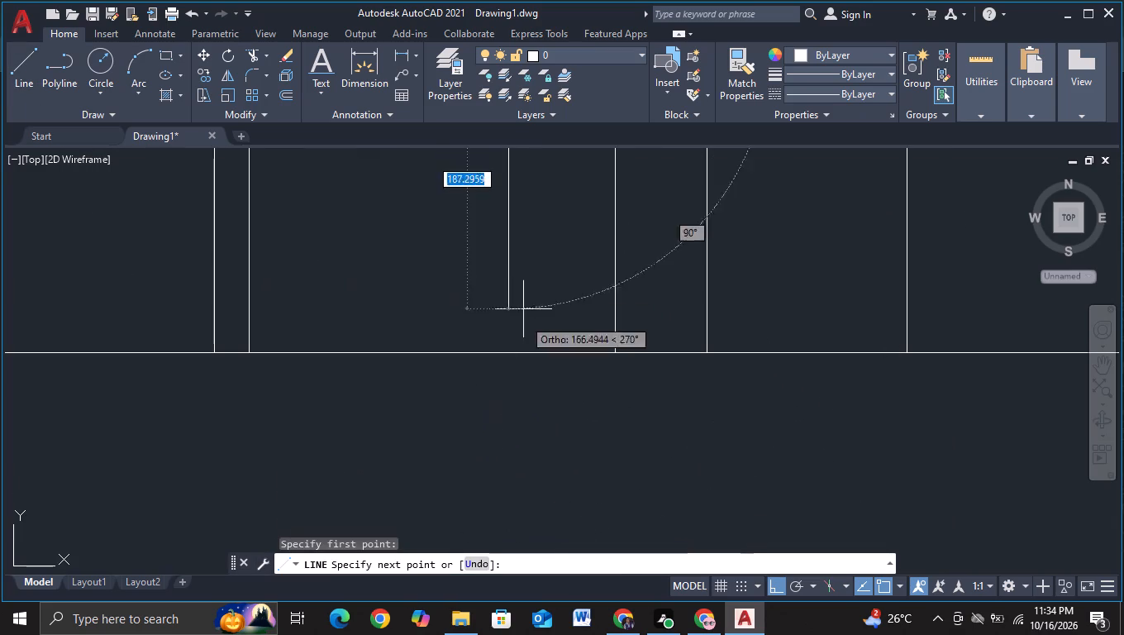
left_click(527, 395)
key("Escape")
Trim the new line below the ground and above the left block's base underside, and trim away the block's right edge line below the base.
left_click(255, 48)
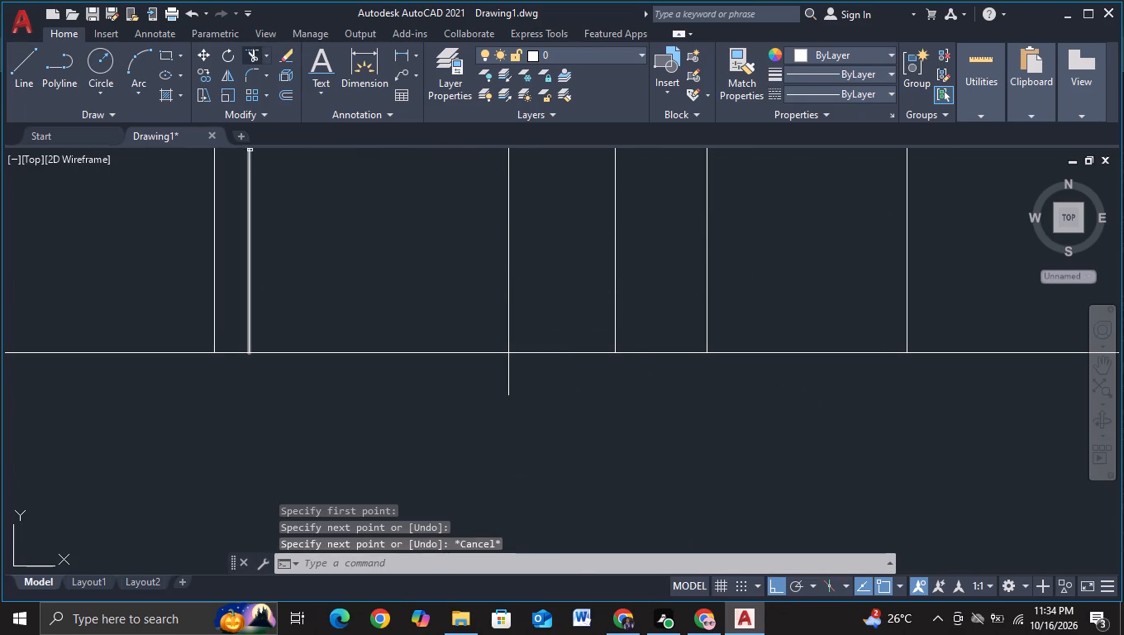
left_click_drag(474, 389, 564, 381)
middle_click_drag(536, 258, 547, 327)
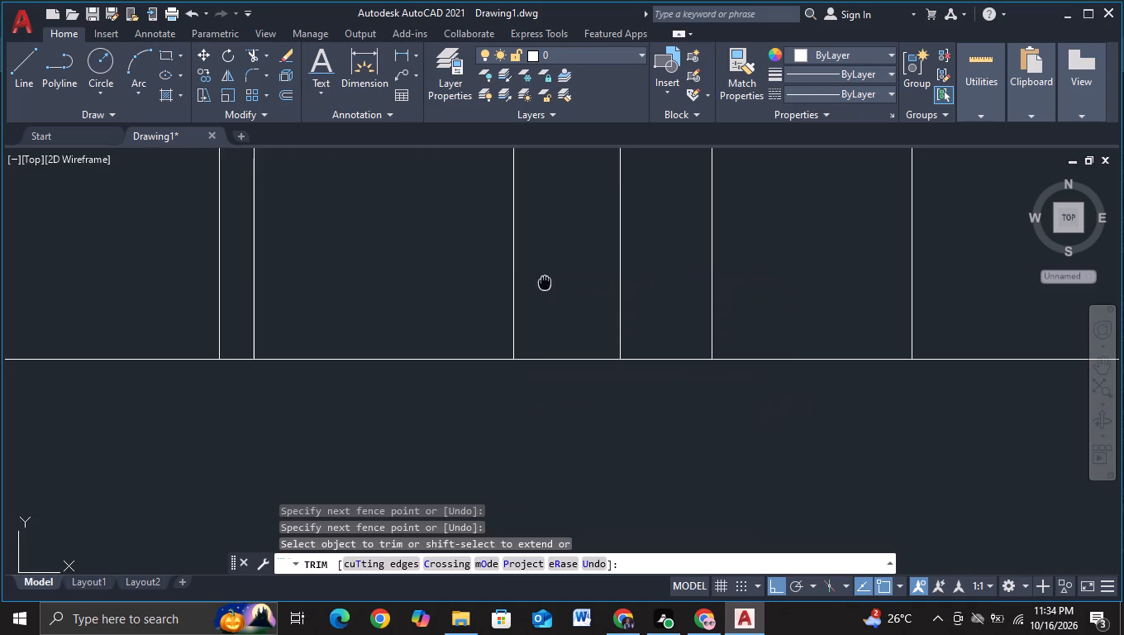
middle_click_drag(547, 327, 564, 632)
scroll(583, 534, "up", 1)
middle_click_drag(577, 513, 573, 433)
left_click_drag(459, 356, 502, 351)
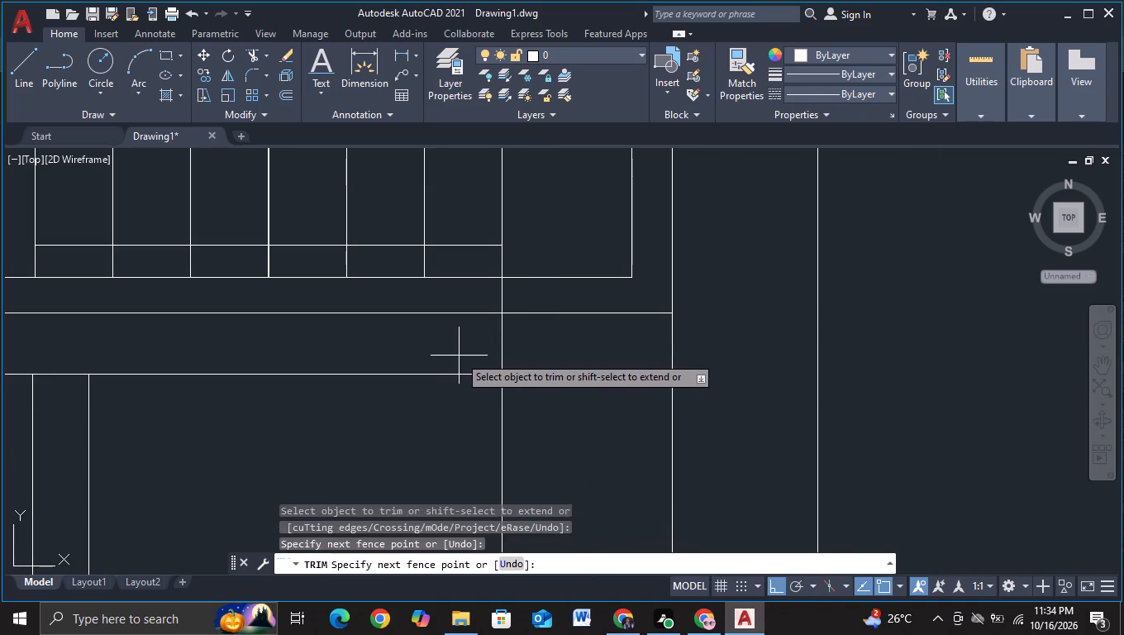
left_click_drag(502, 351, 586, 349)
left_click_drag(489, 294, 586, 303)
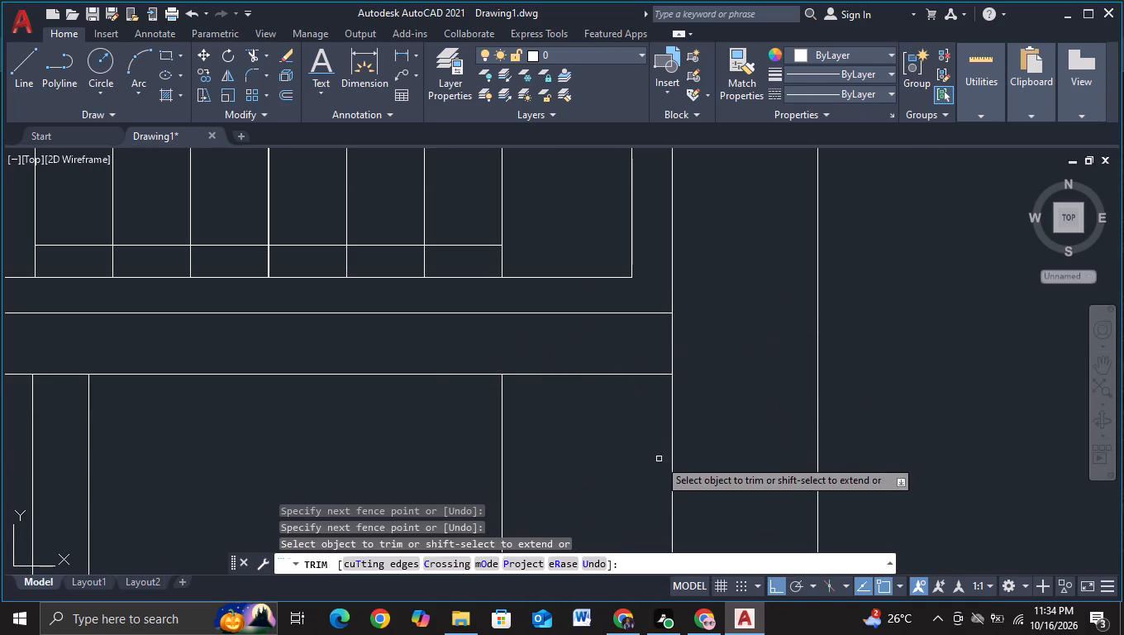
left_click_drag(657, 459, 727, 451)
scroll(701, 451, "down", 2)
middle_click_drag(700, 472, 681, 369)
scroll(681, 381, "down", 1)
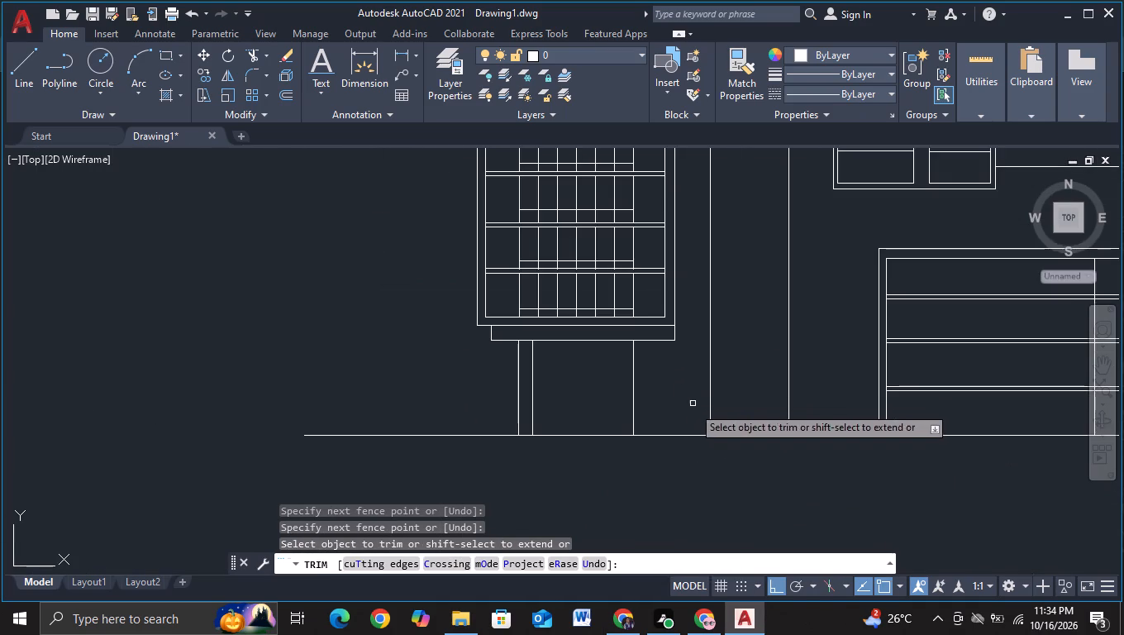
middle_click_drag(707, 471, 566, 475)
key("Escape")
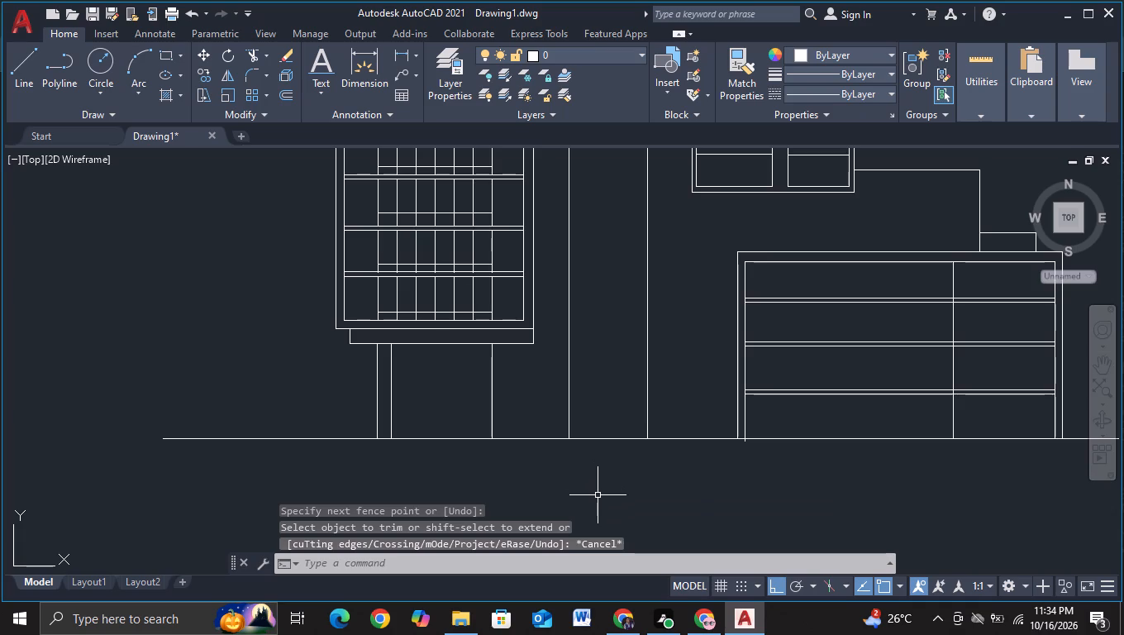
Draw a horizontal line just inside the tall middle tower's top edge, continuing down inside its right edge to below the ground line.
middle_click_drag(602, 502, 524, 499)
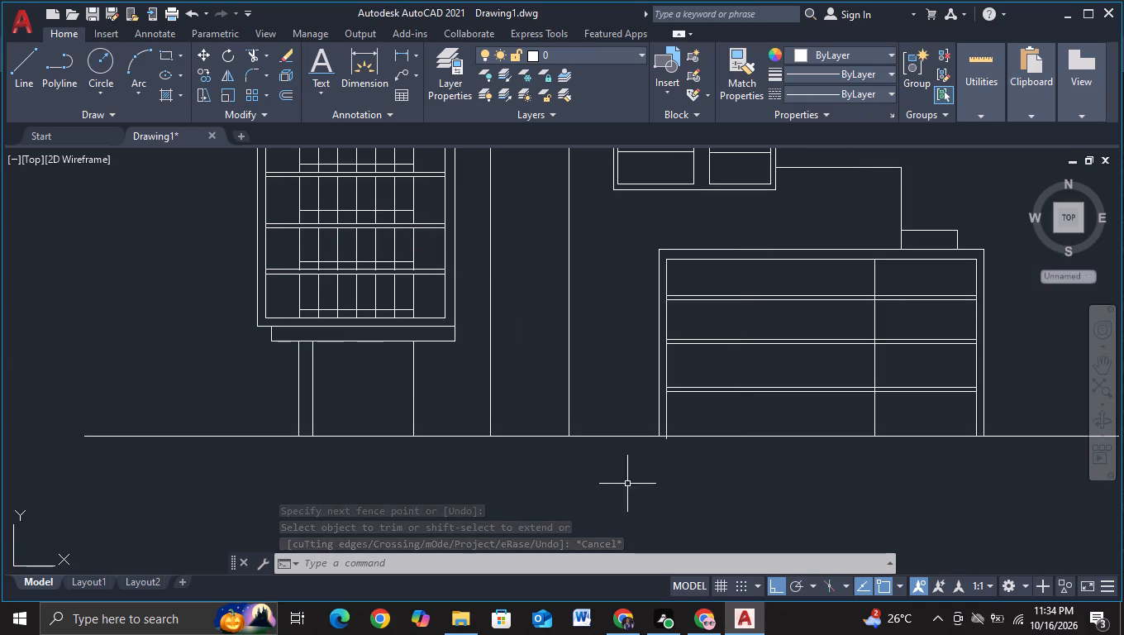
middle_click_drag(645, 494, 591, 532)
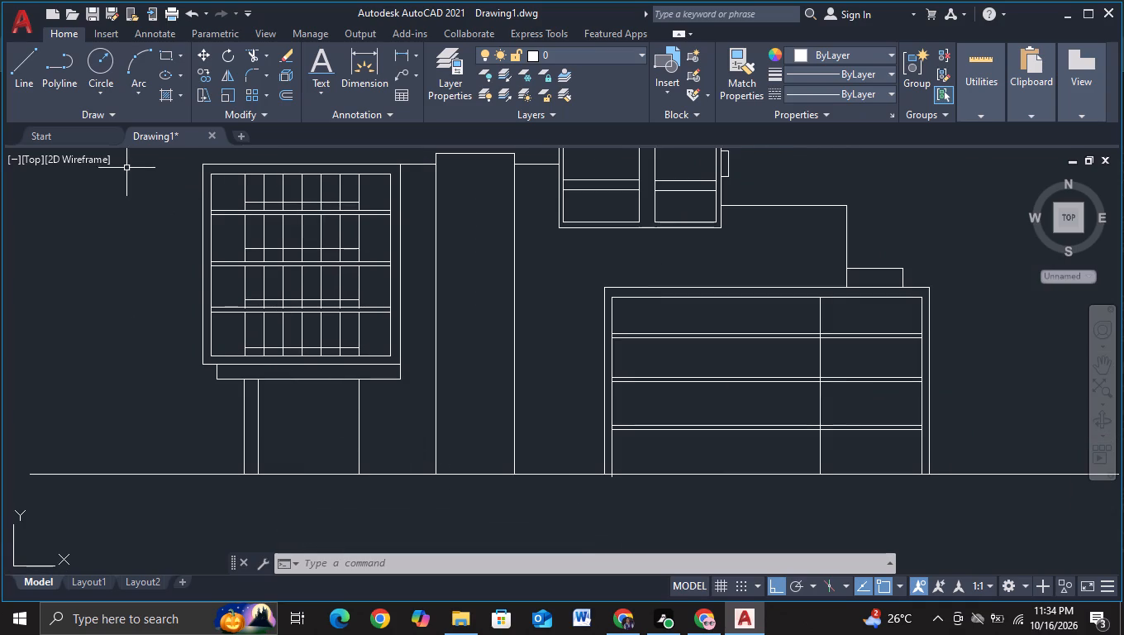
left_click(25, 93)
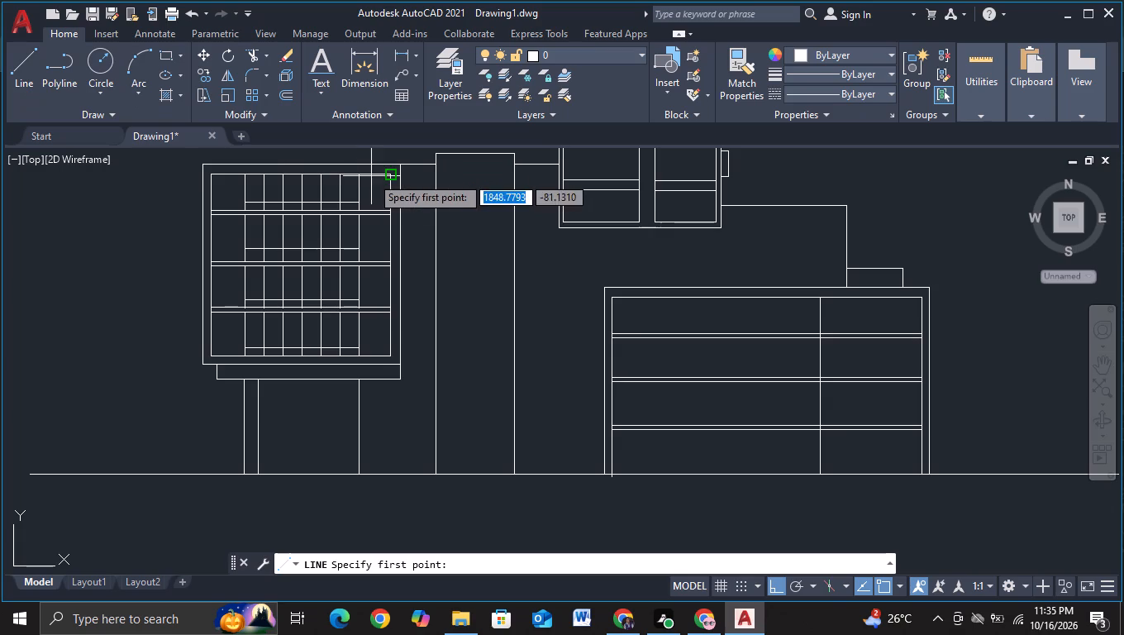
scroll(483, 197, "up", 1)
middle_click_drag(493, 205, 482, 359)
scroll(465, 356, "up", 2)
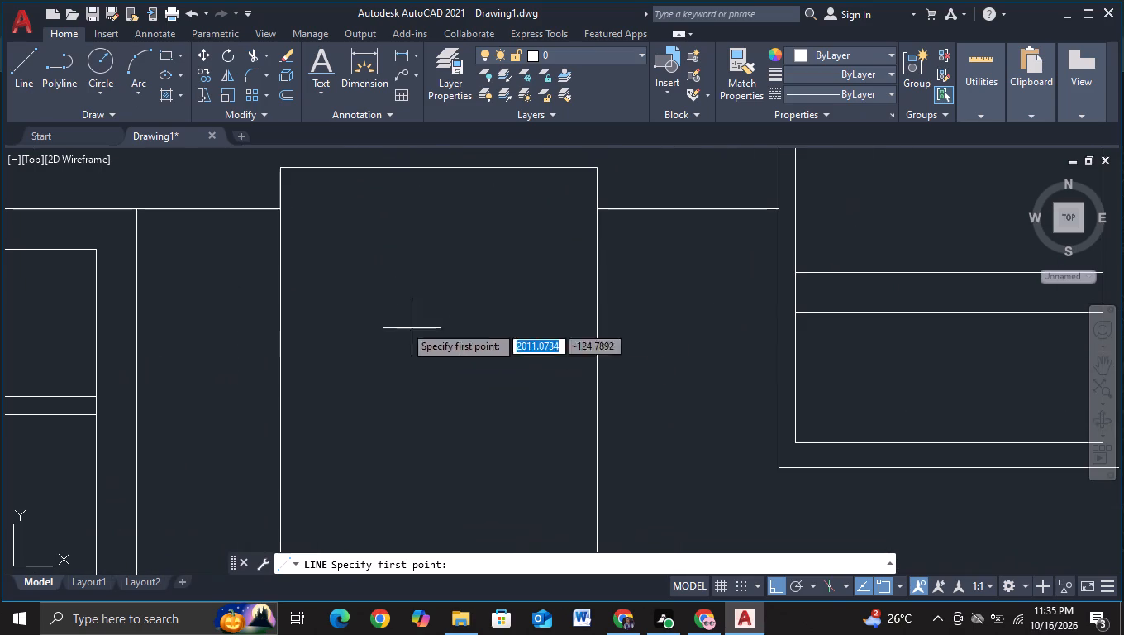
left_click(297, 201)
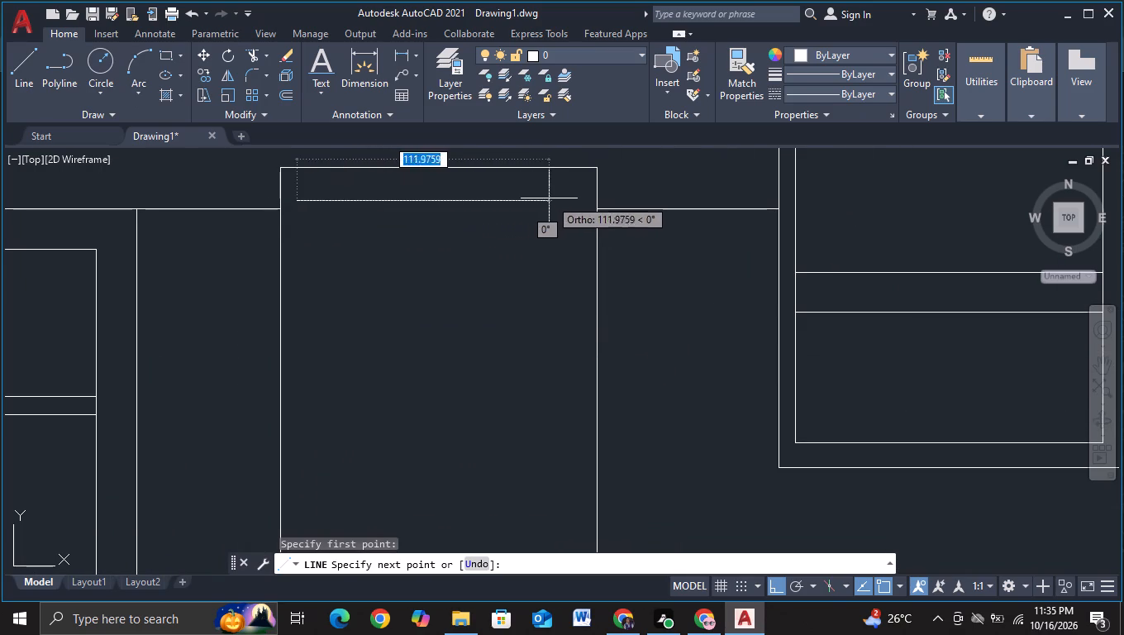
left_click(571, 198)
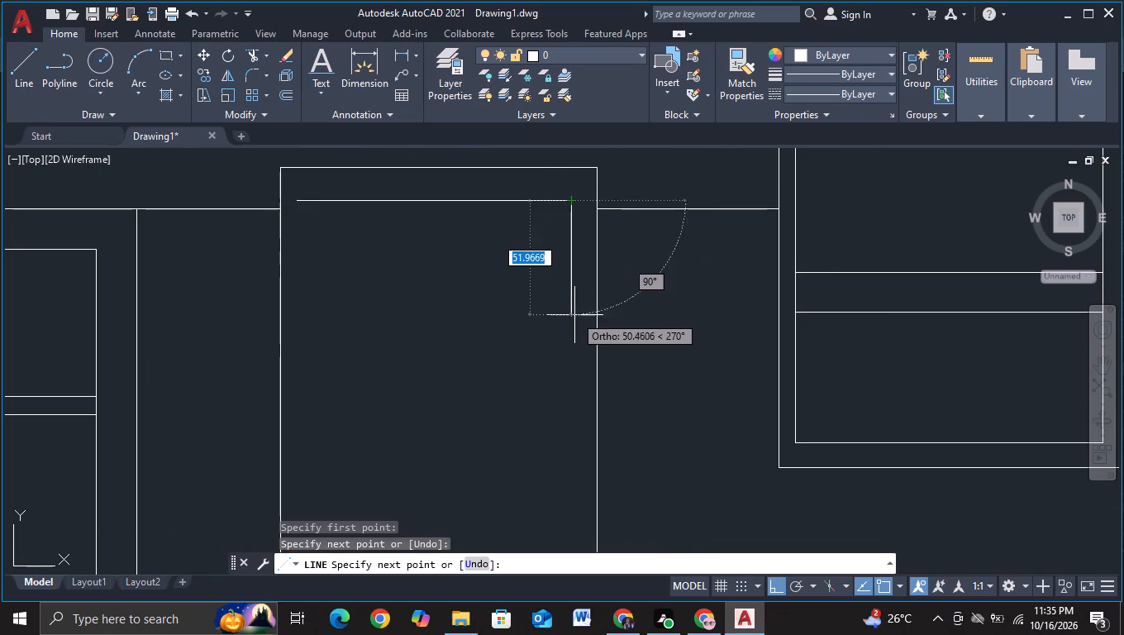
middle_click_drag(572, 324, 554, 242)
scroll(552, 240, "down", 3)
middle_click_drag(529, 466, 507, 332)
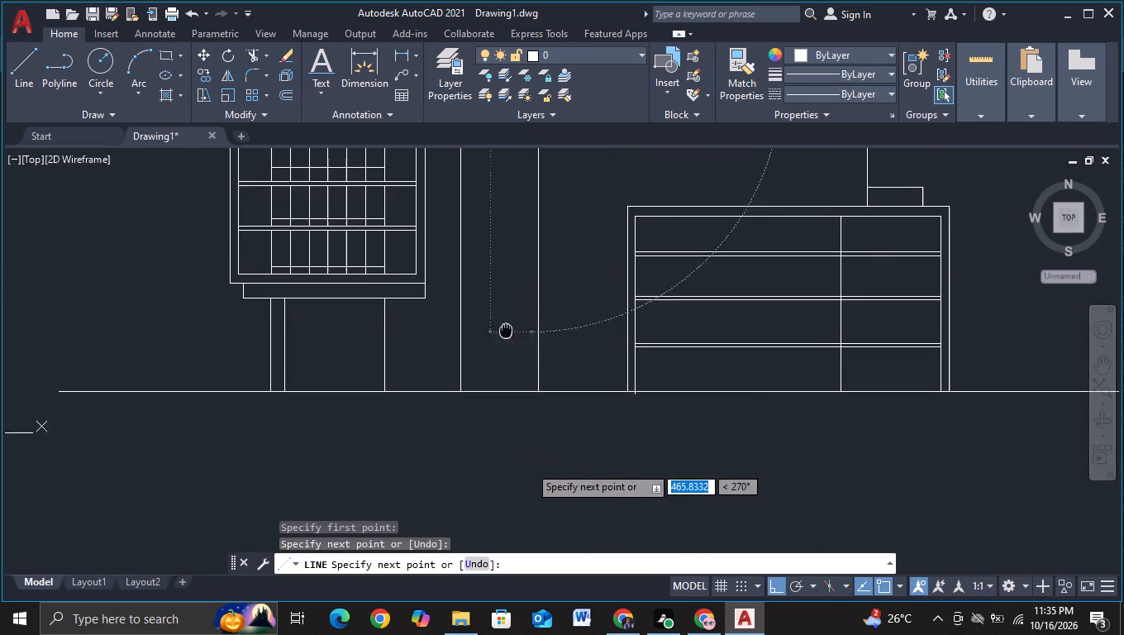
left_click(505, 440)
key("Escape")
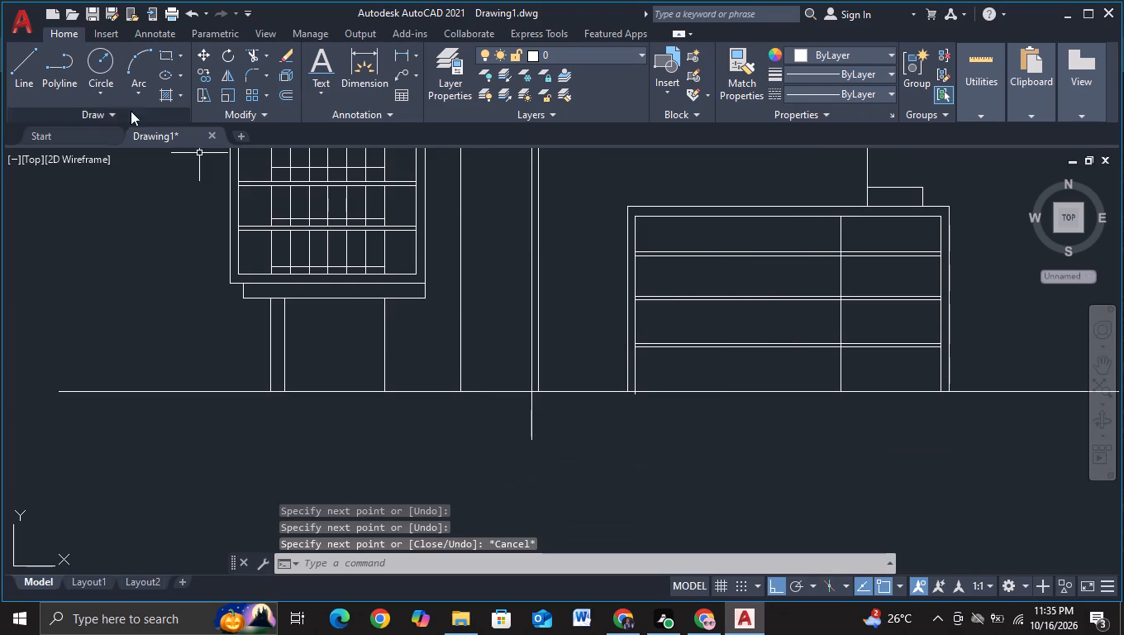
With object snap off, draw a vertical line inside the tower's left edge, from above the inner top line to below the ground.
left_click(31, 76)
middle_click_drag(491, 234, 503, 403)
scroll(498, 275, "up", 3)
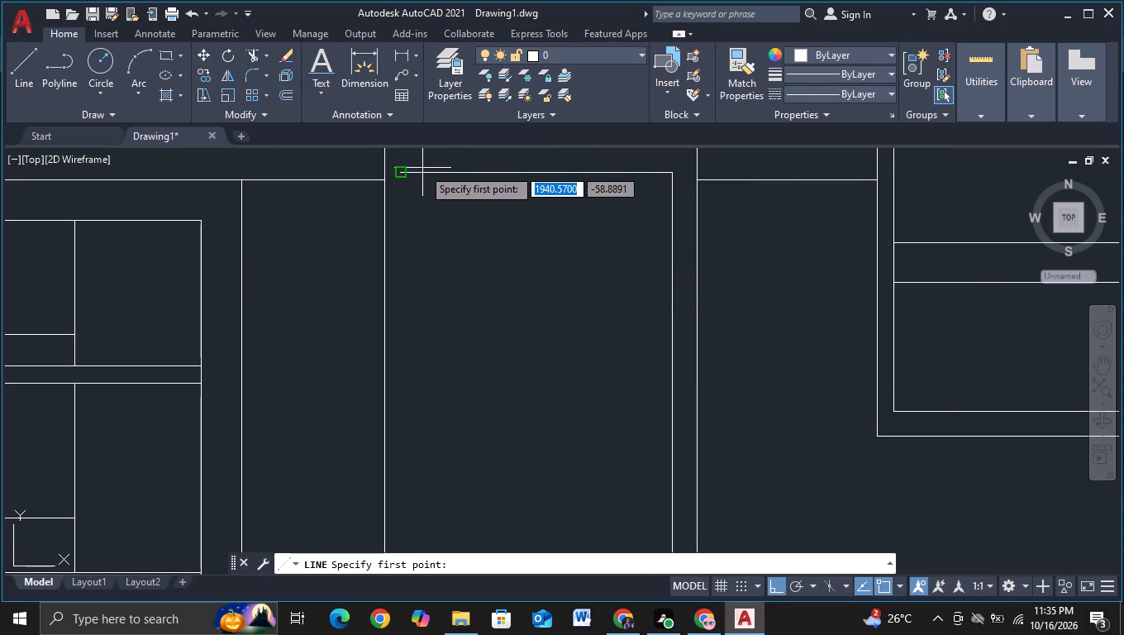
scroll(421, 179, "up", 2)
middle_click_drag(421, 157, 431, 332)
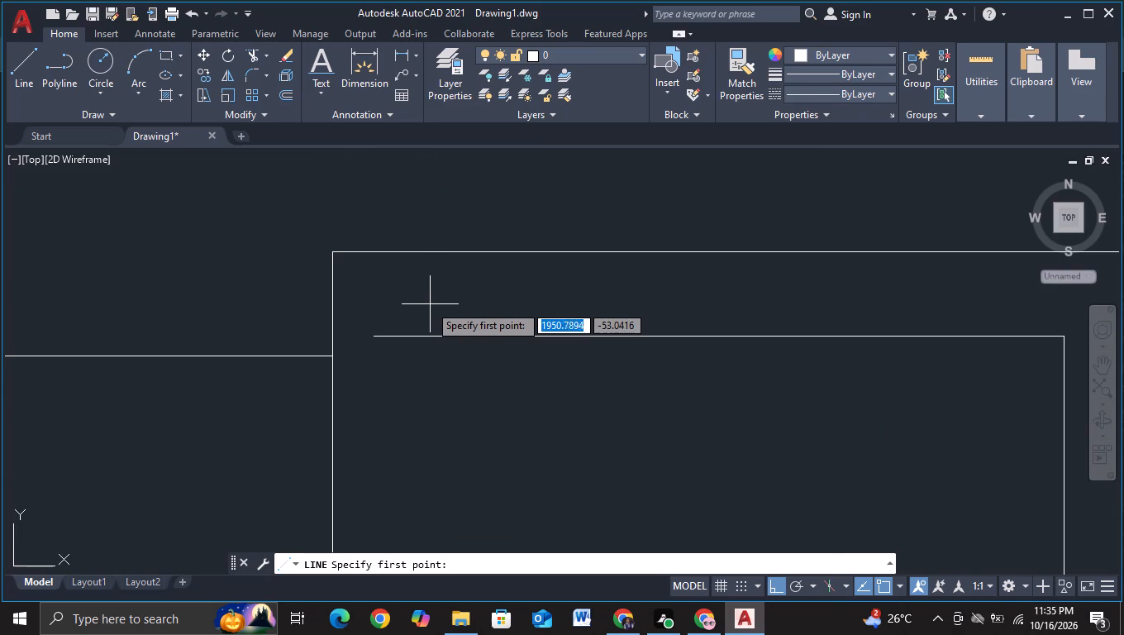
key("F3")
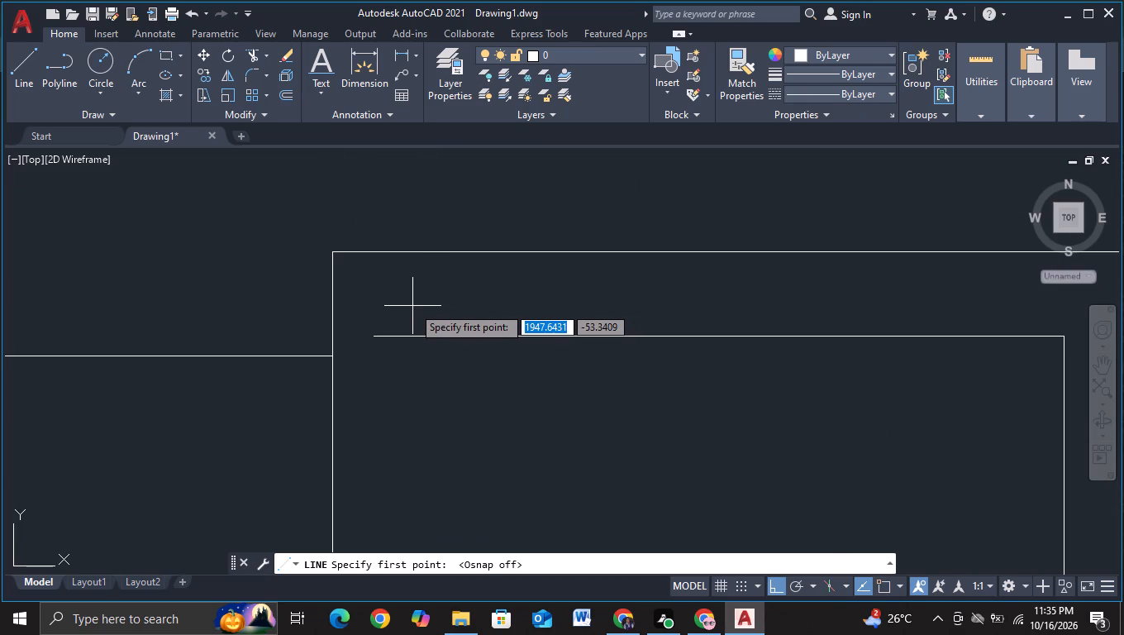
left_click(408, 304)
scroll(410, 474, "down", 2)
middle_click_drag(421, 484, 421, 474)
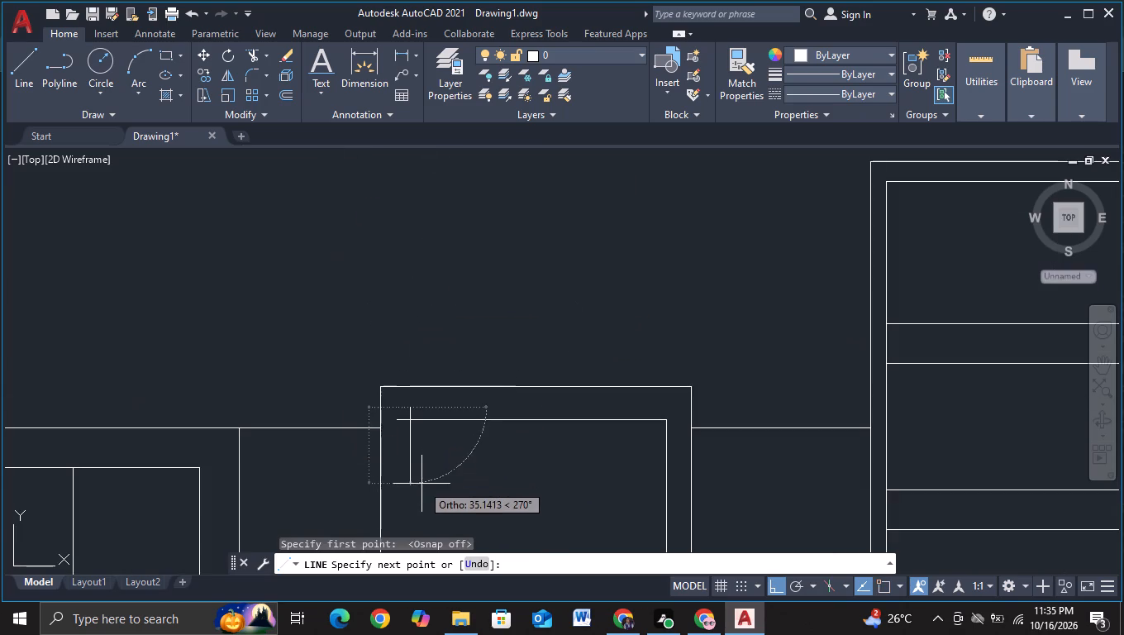
middle_click_drag(421, 474, 403, 365)
scroll(421, 429, "down", 3)
middle_click_drag(438, 487, 420, 332)
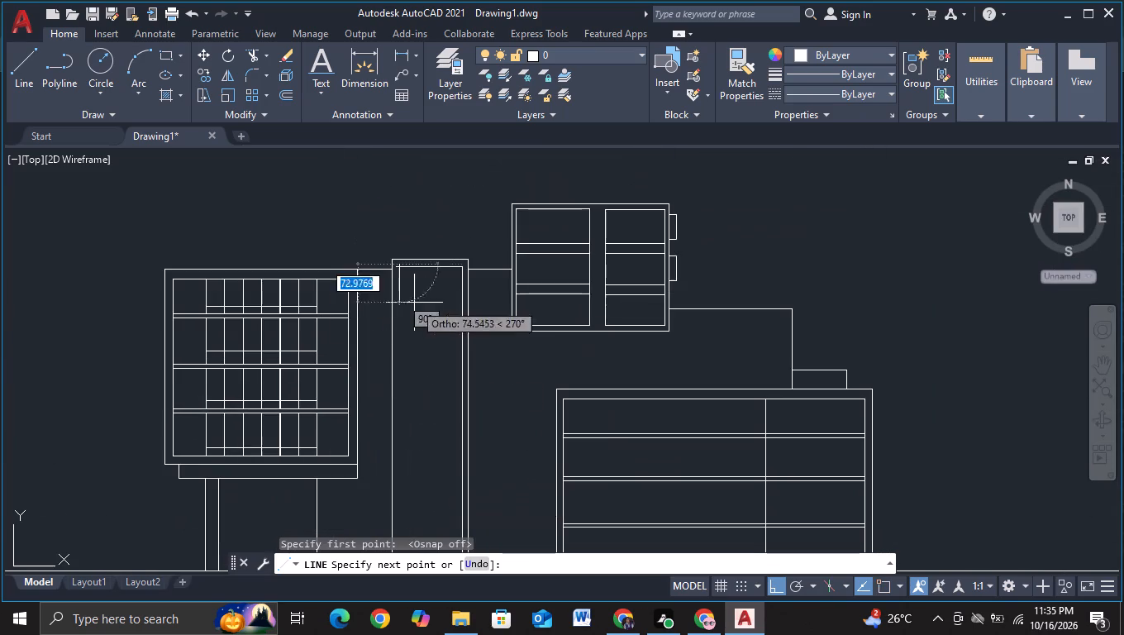
middle_click_drag(423, 466, 406, 281)
left_click(394, 427)
key("Escape")
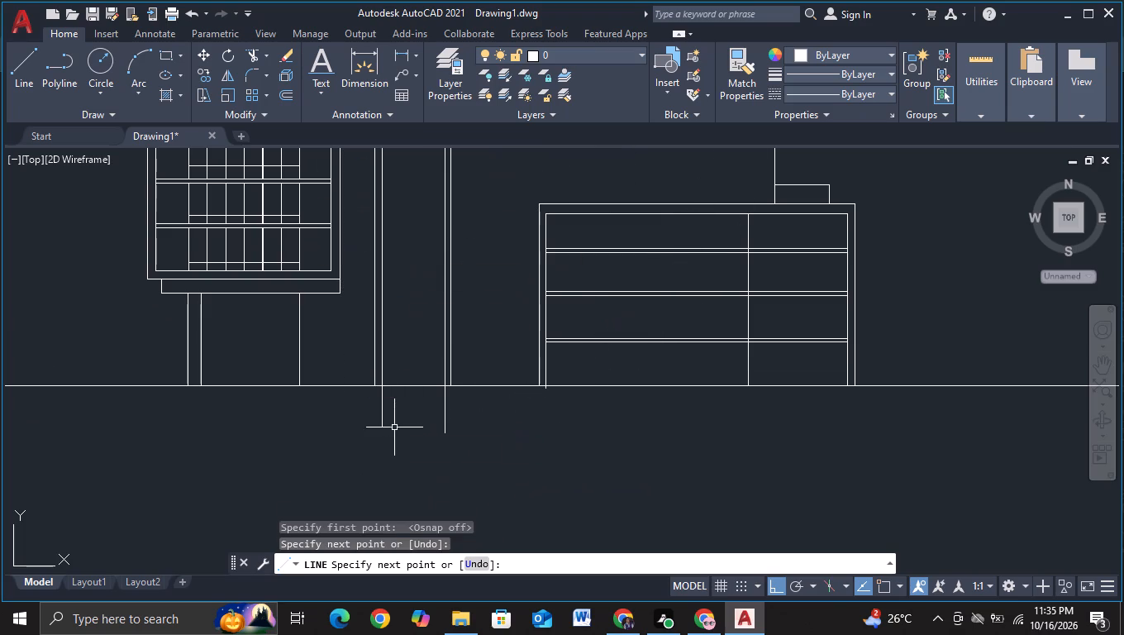
Trim the tower's inner lines at the ground line and clean up the overlapping ends at their upper-left corner.
left_click(253, 50)
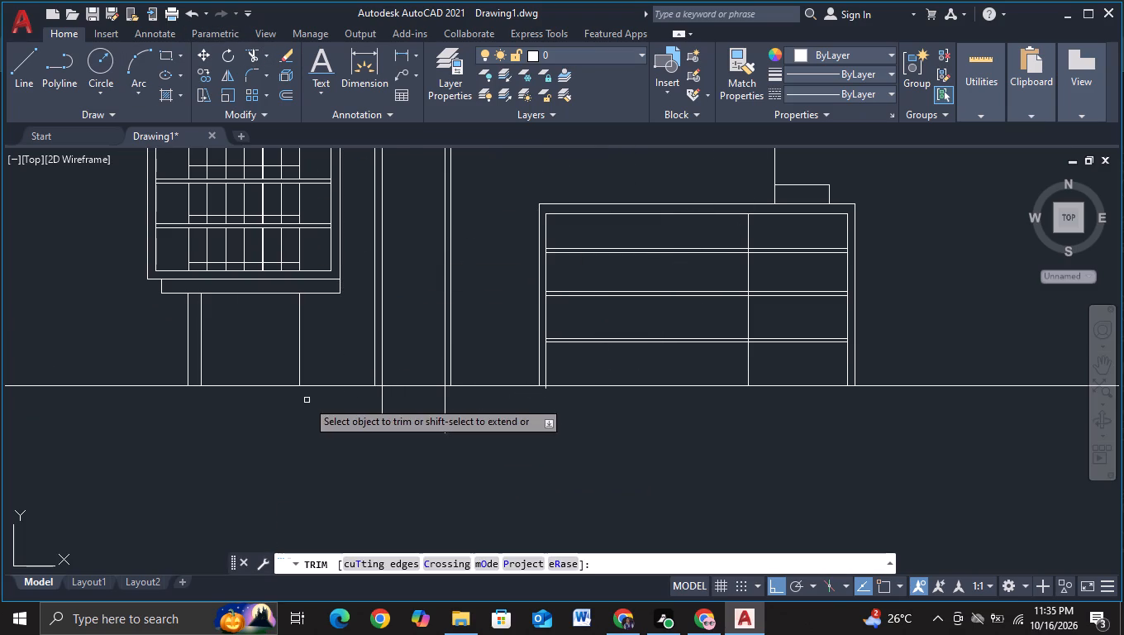
left_click_drag(307, 400, 498, 419)
middle_click_drag(398, 309, 407, 490)
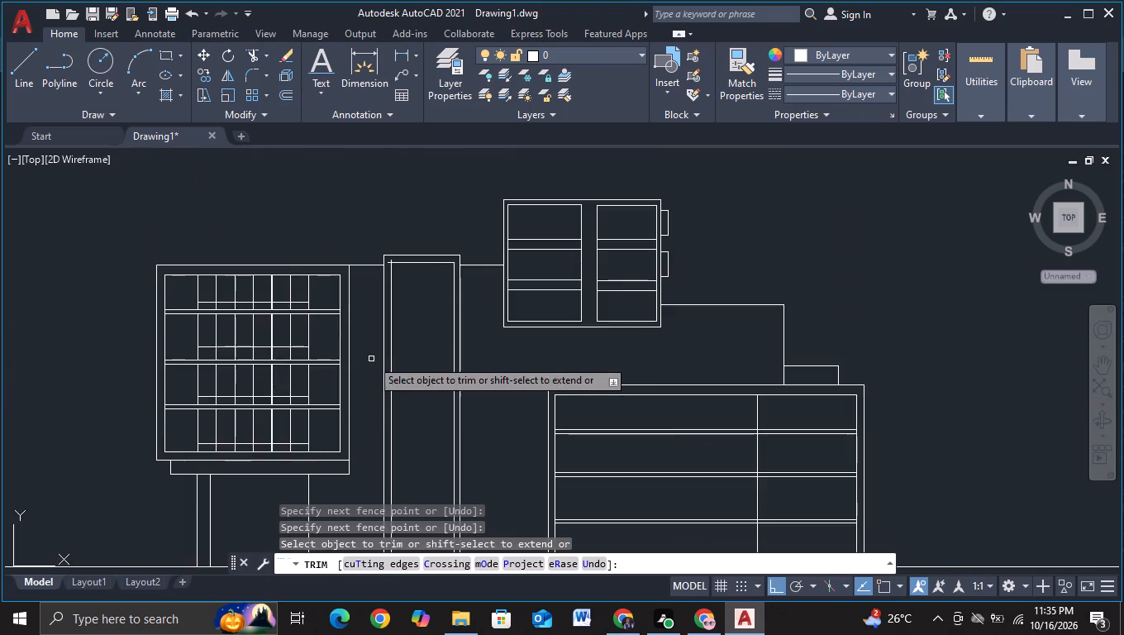
scroll(374, 346, "up", 2)
middle_click_drag(439, 220, 431, 502)
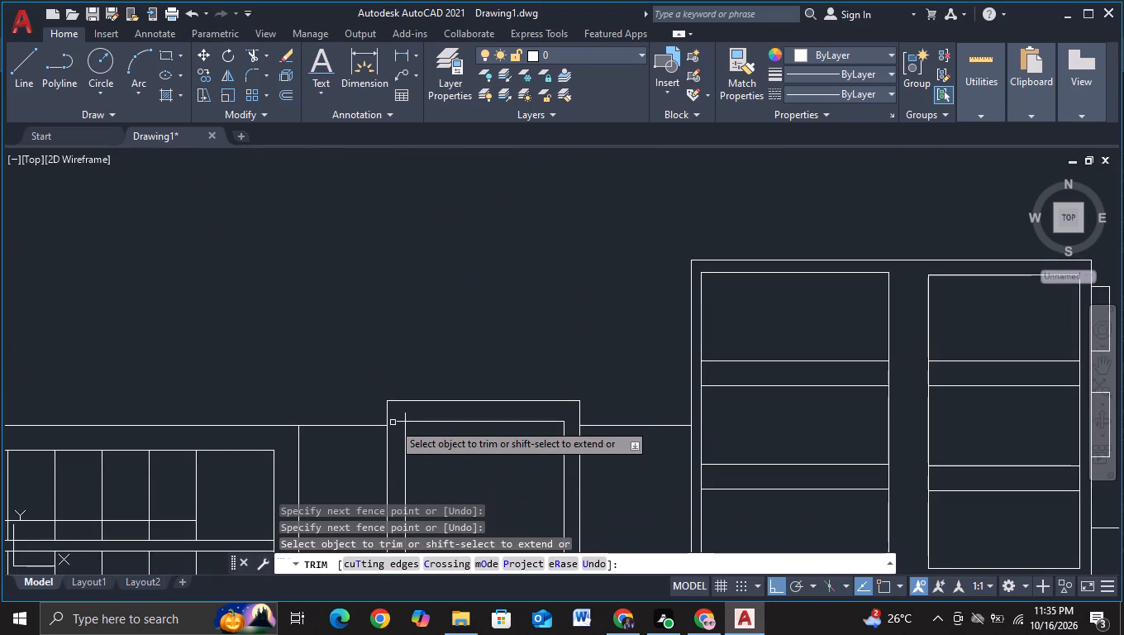
left_click(402, 423)
left_click(403, 416)
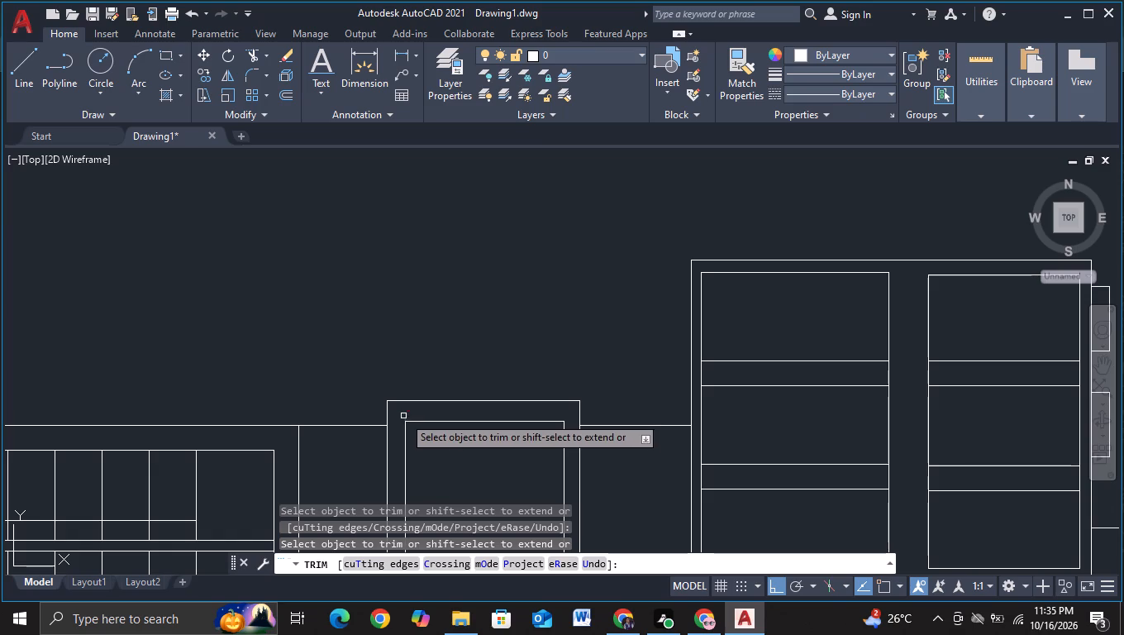
scroll(452, 465, "down", 2)
middle_click_drag(467, 496, 423, 360)
key("Escape")
With object snap on, draw a vertical line from the top of the left block's right-hand support up past the base's upper edge.
scroll(438, 432, "down", 1)
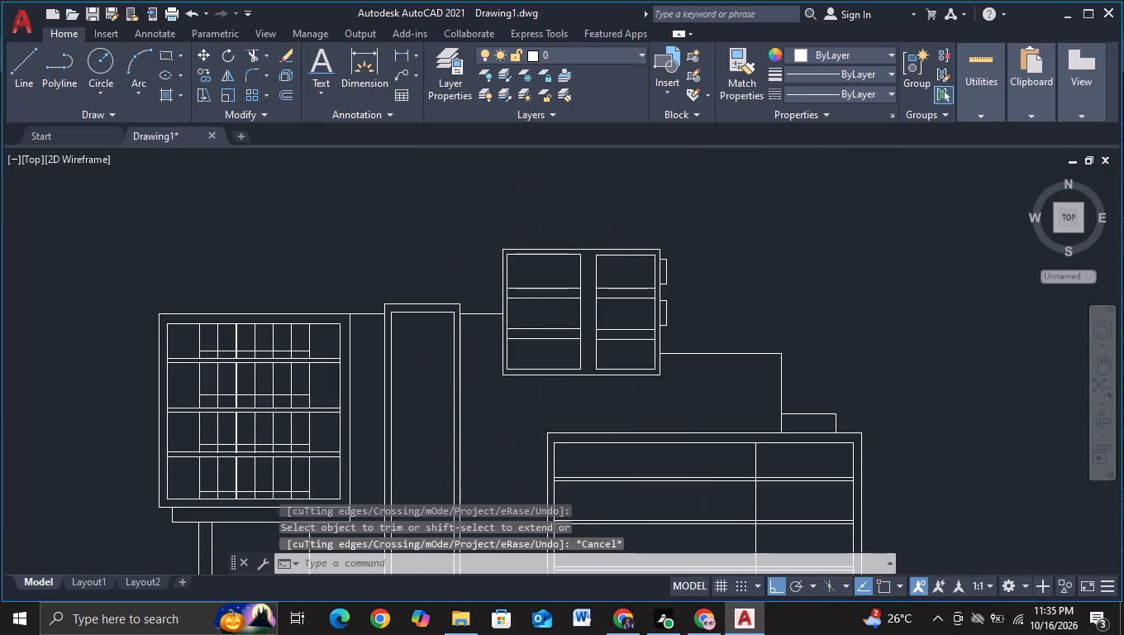
middle_click_drag(437, 448, 413, 300)
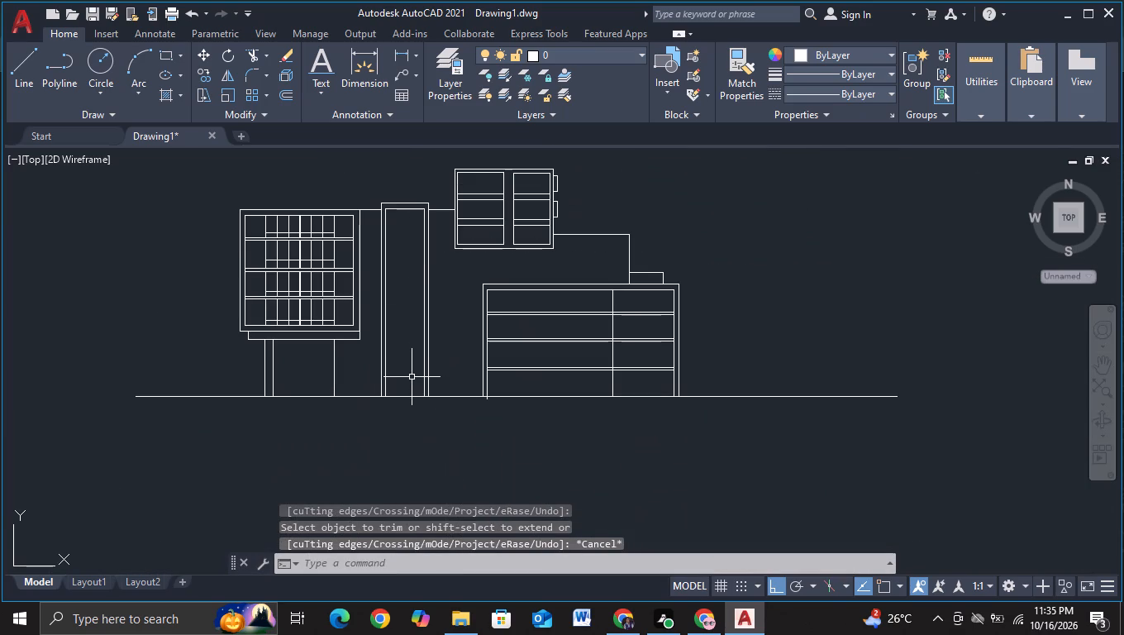
left_click(31, 83)
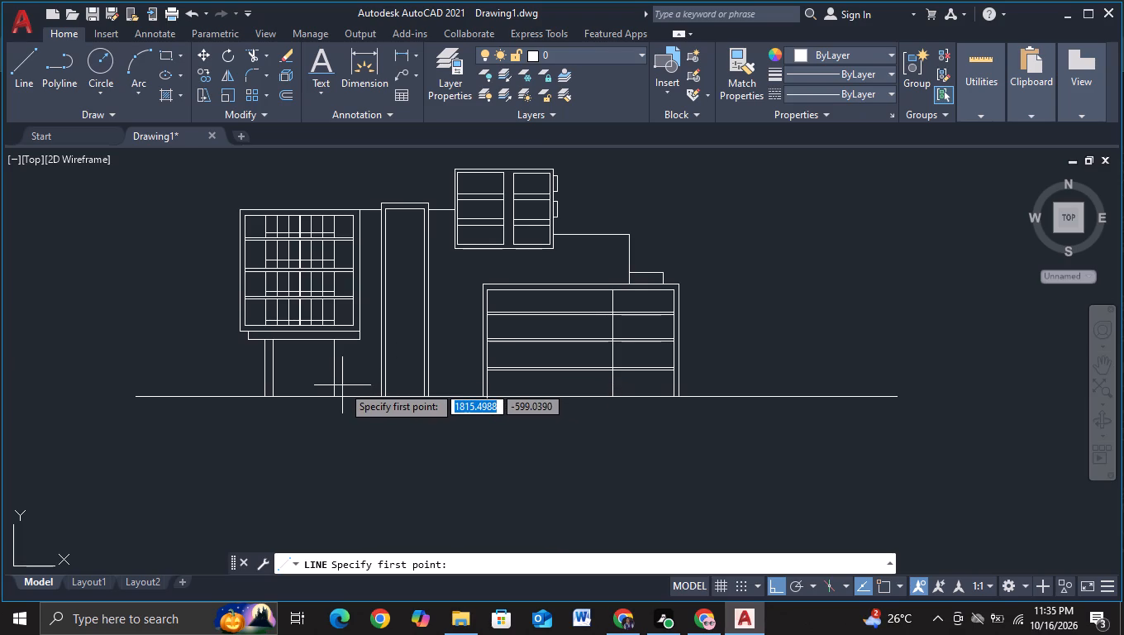
scroll(342, 385, "up", 1)
middle_click_drag(343, 362, 364, 452)
scroll(360, 445, "up", 2)
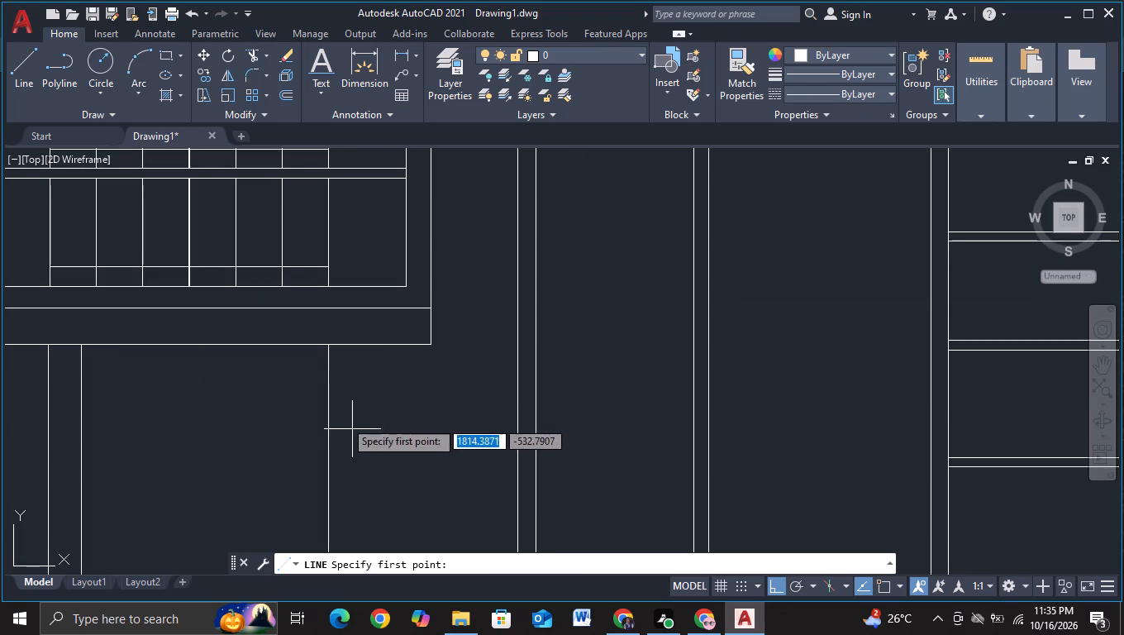
left_click(25, 90)
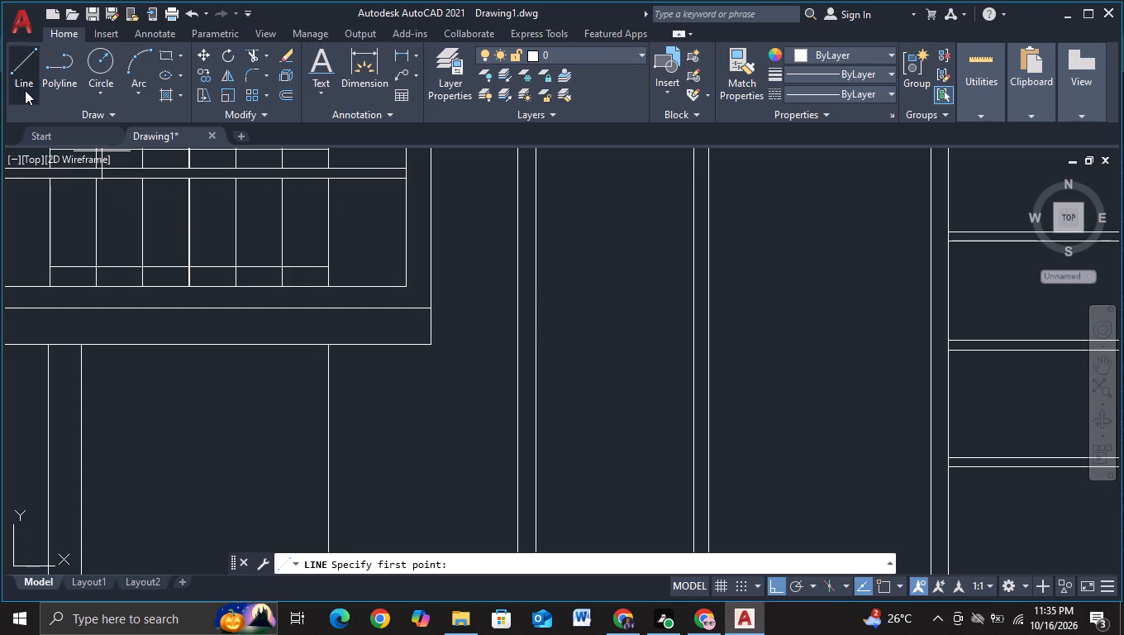
key("F3")
left_click(325, 346)
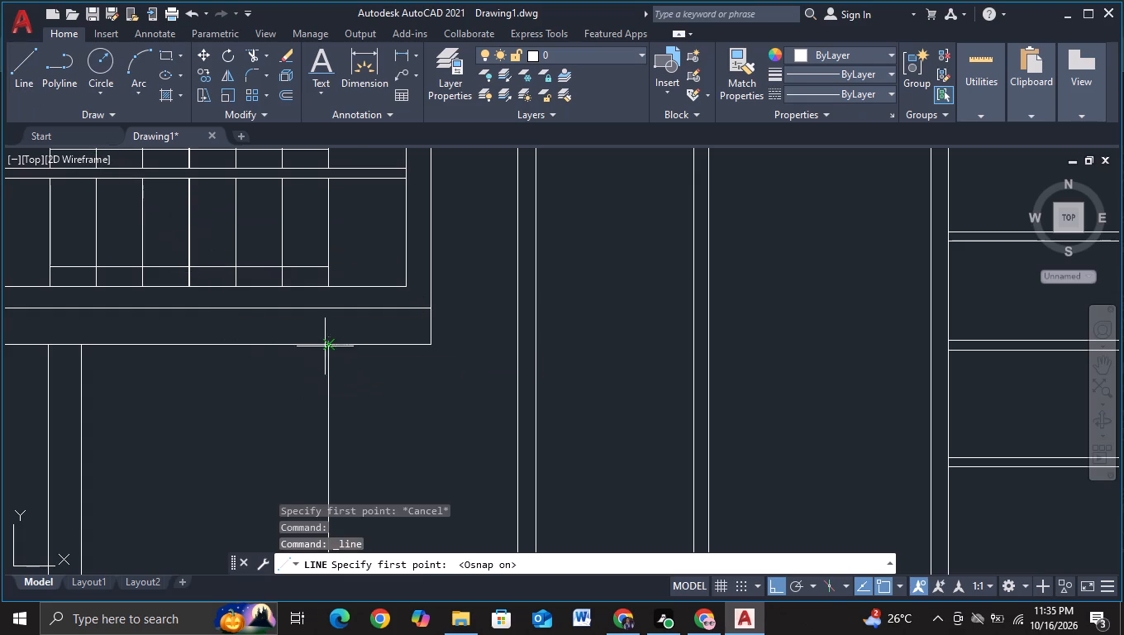
scroll(328, 303, "up", 3)
left_click(328, 303)
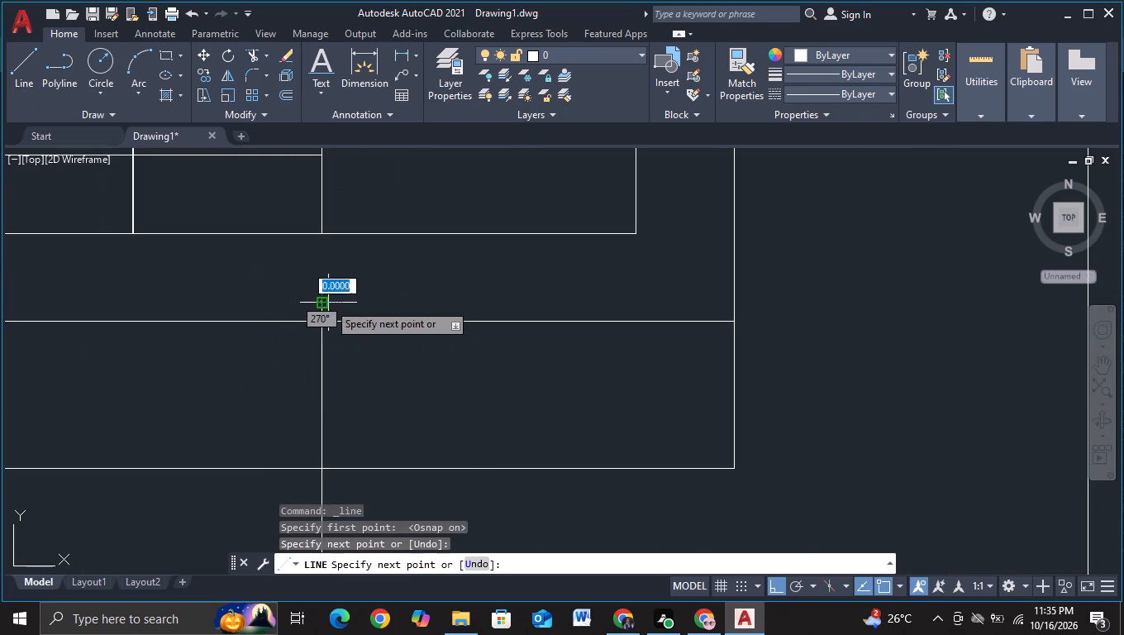
key("Escape")
Trim the new support line's stub above the upper edge of the left block's base.
left_click(253, 59)
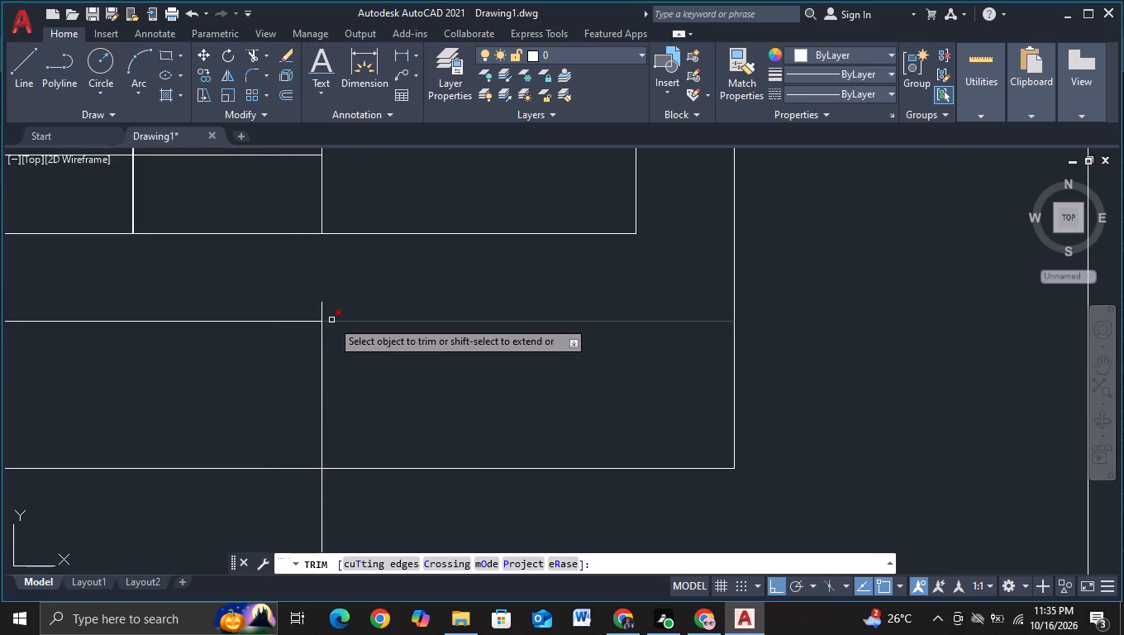
left_click(323, 314)
scroll(382, 373, "down", 3)
middle_click_drag(511, 472, 464, 366)
scroll(461, 362, "down", 1)
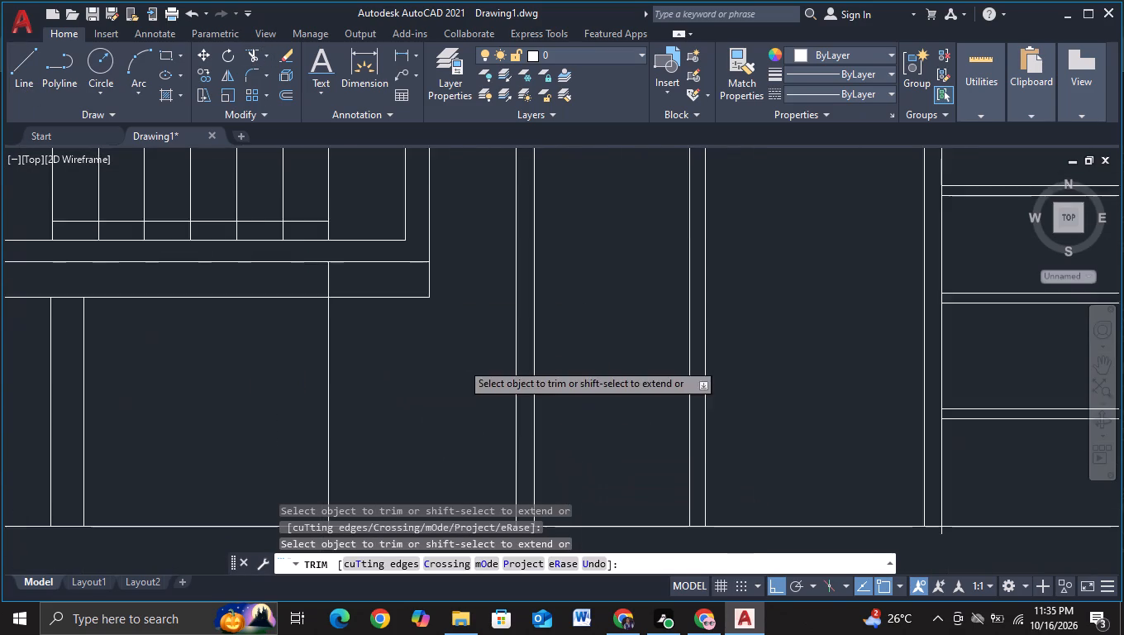
scroll(461, 362, "down", 1)
middle_click_drag(467, 387, 421, 350)
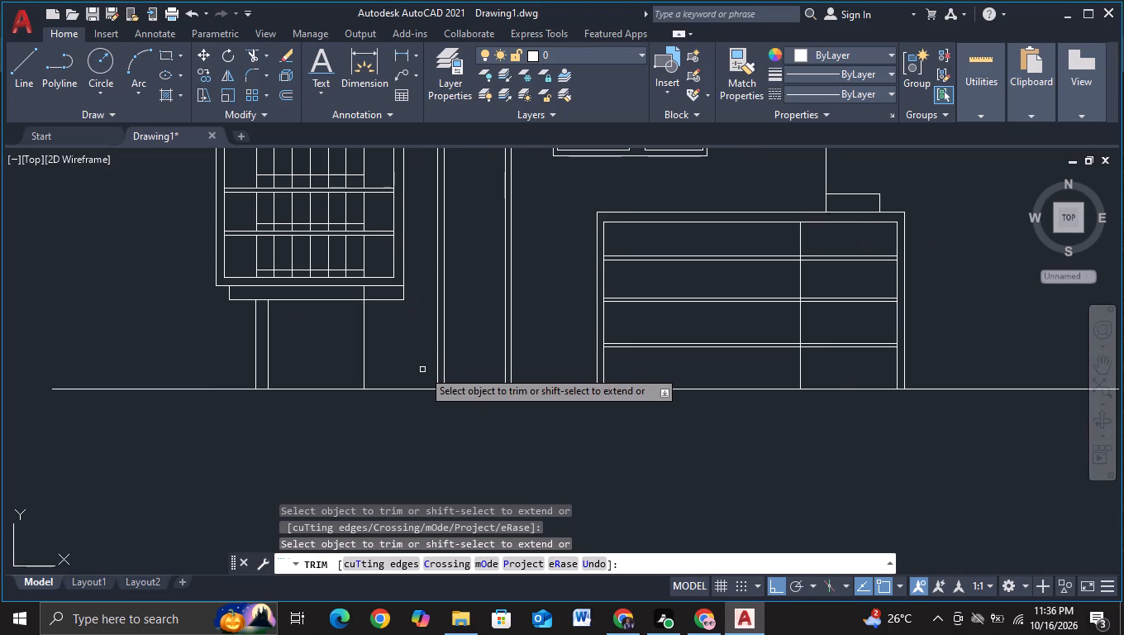
key("Escape")
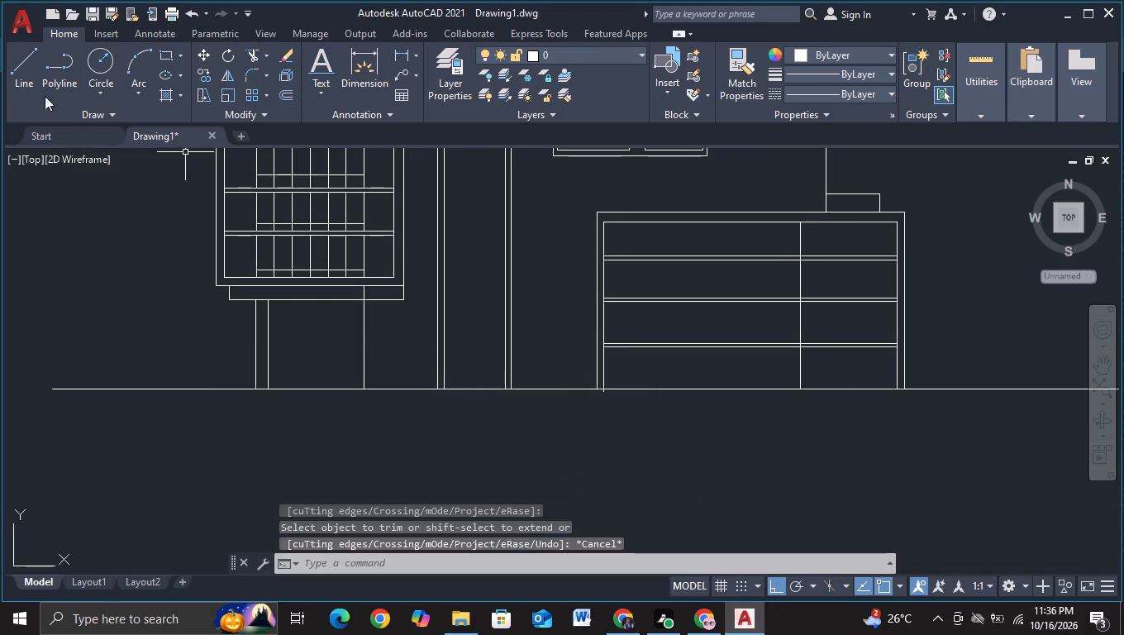
Draw two horizontal lines across the gap between the left block and the tower, overlapping both edges, the lower one about 144 units long.
left_click(17, 87)
middle_click_drag(405, 407, 453, 516)
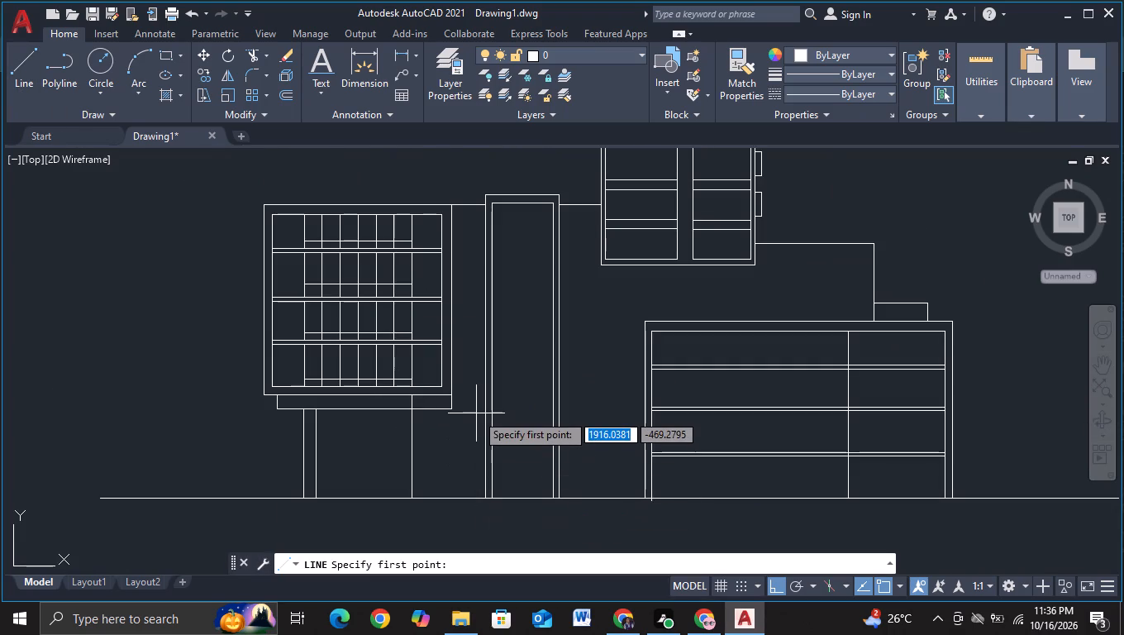
scroll(476, 413, "up", 2)
middle_click_drag(443, 362, 465, 433)
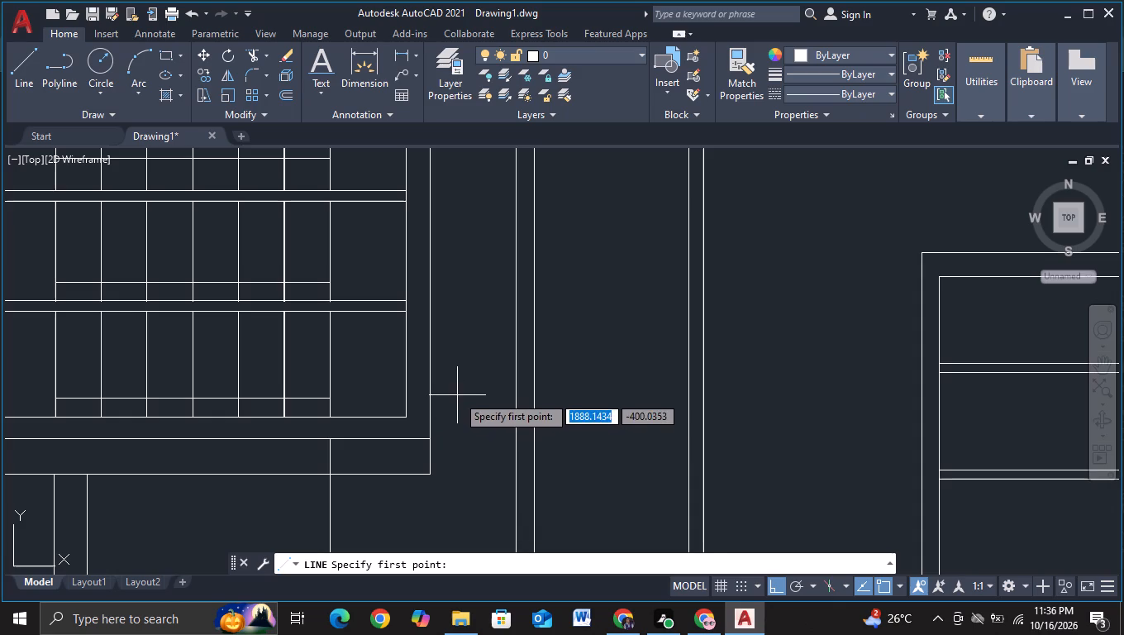
scroll(474, 380, "up", 1)
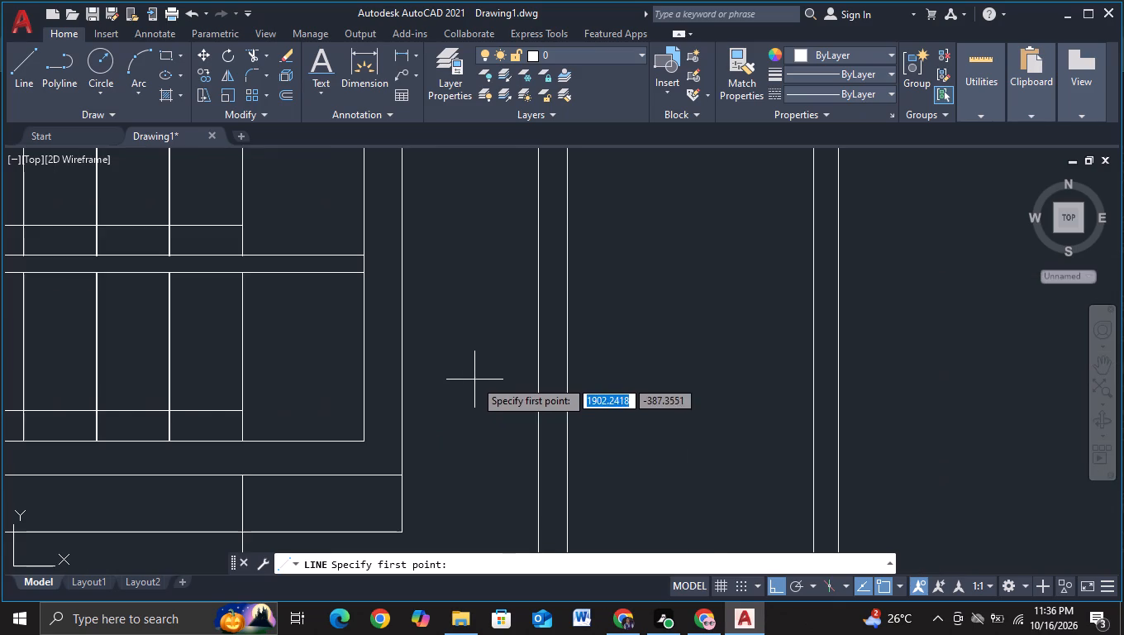
left_click(390, 327)
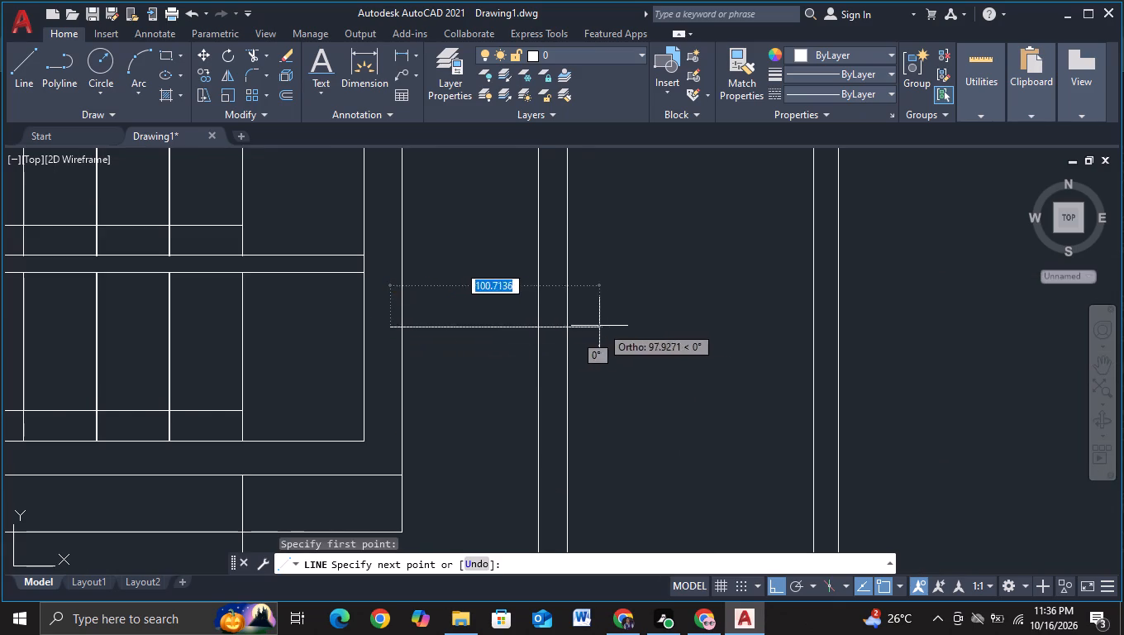
left_click(626, 326)
key("Escape")
left_click(31, 101)
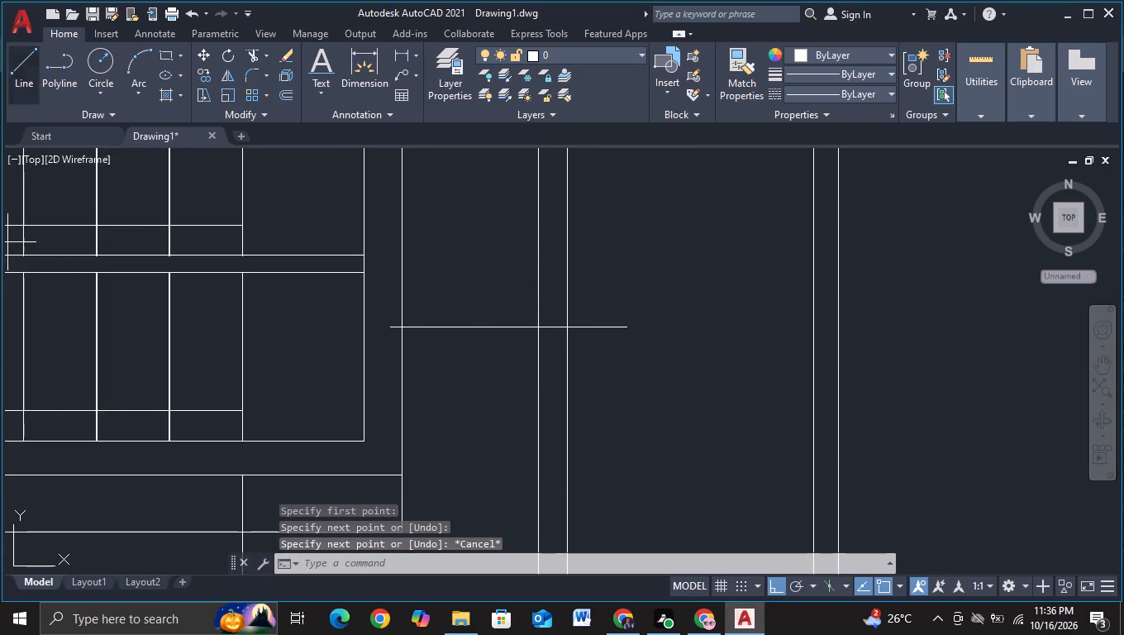
left_click(385, 415)
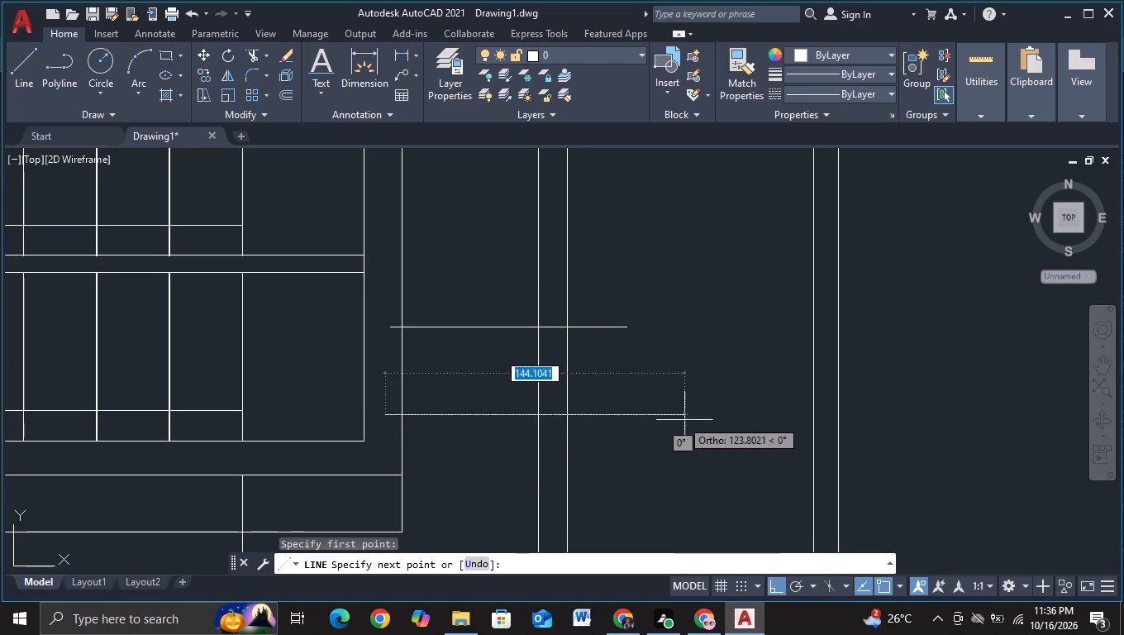
left_click(684, 420)
key("Escape")
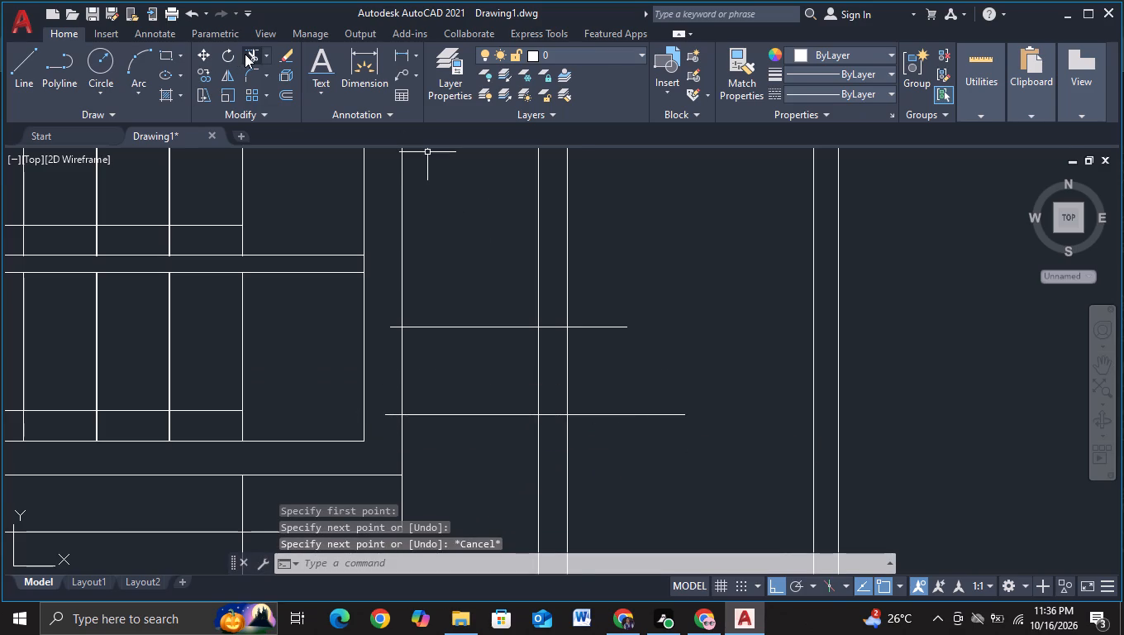
Trim both horizontal lines back to the left block's right edge and the tower's outer left edge.
left_click(245, 54)
left_click(389, 327)
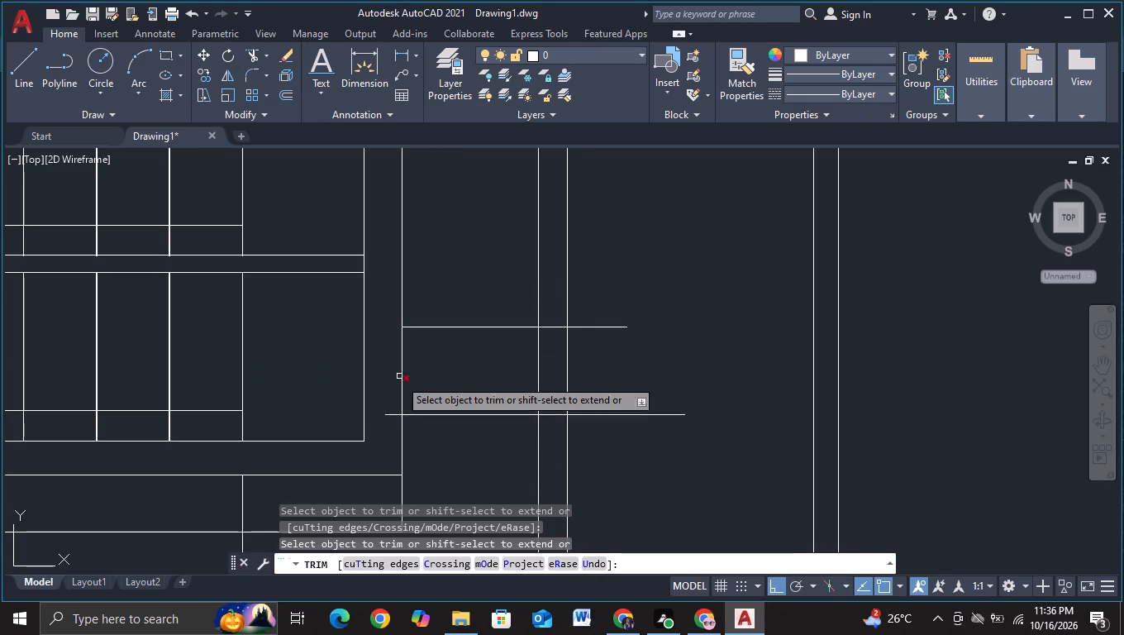
left_click(390, 414)
left_click(588, 327)
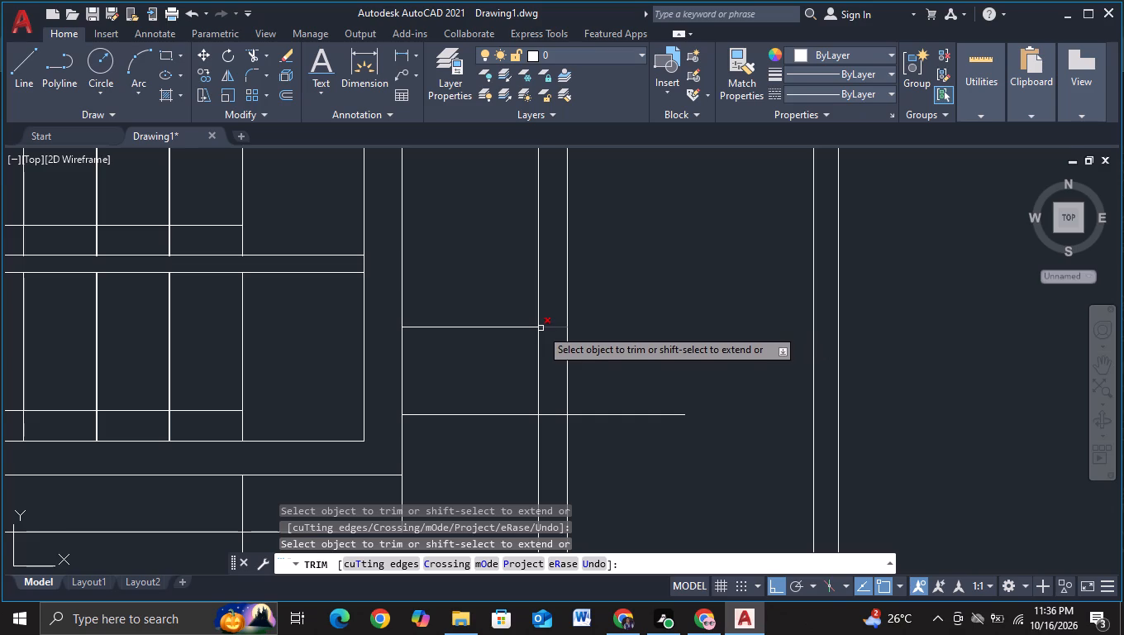
left_click(557, 327)
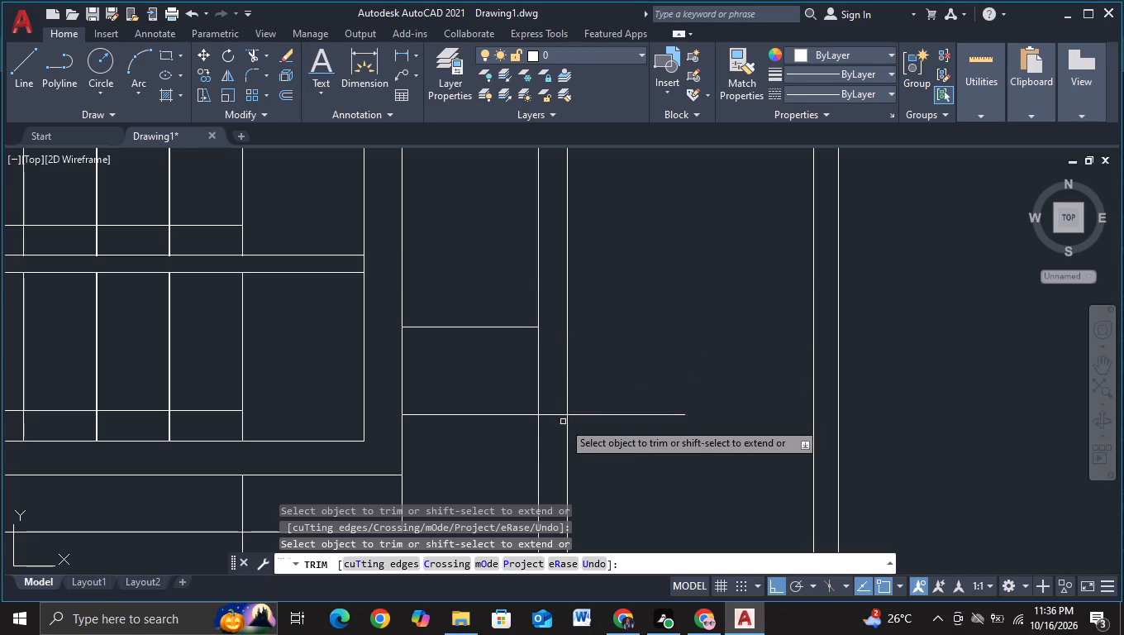
left_click(557, 414)
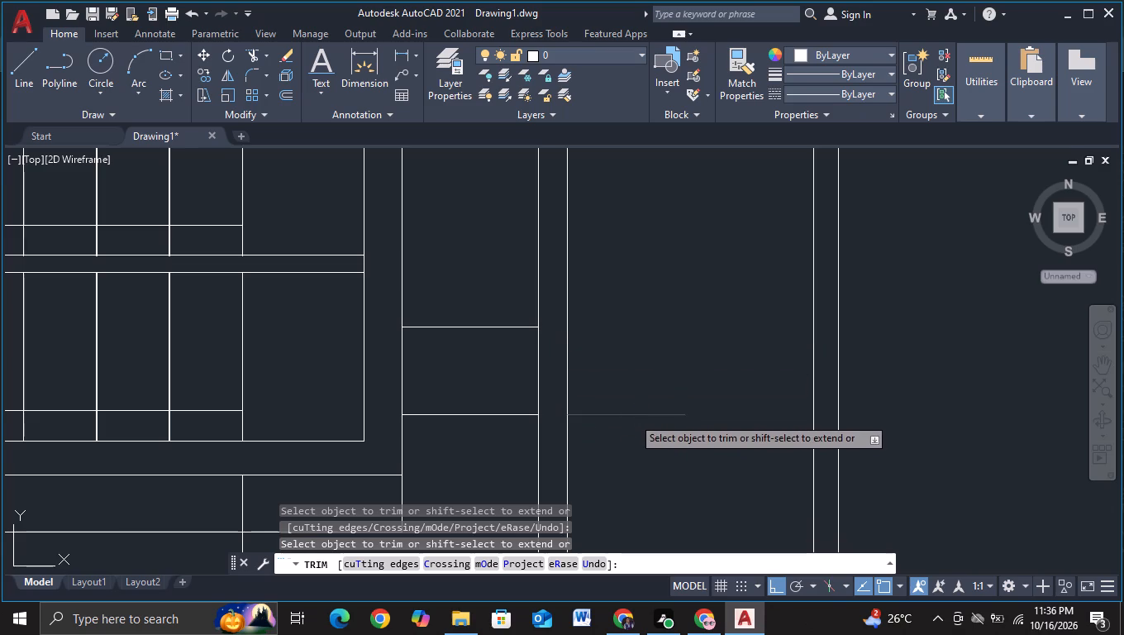
left_click(632, 417)
key("Escape")
Draw two closely spaced vertical lines, joined by a short horizontal at the top, crossing both connecting lines between block and tower.
left_click(16, 97)
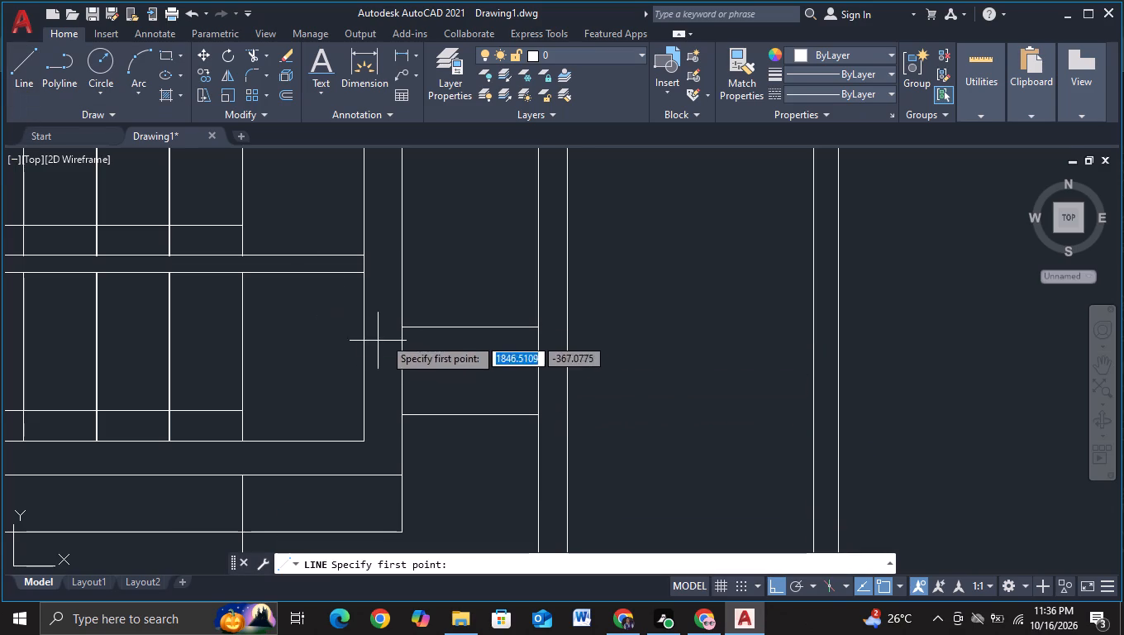
left_click(458, 294)
left_click(498, 471)
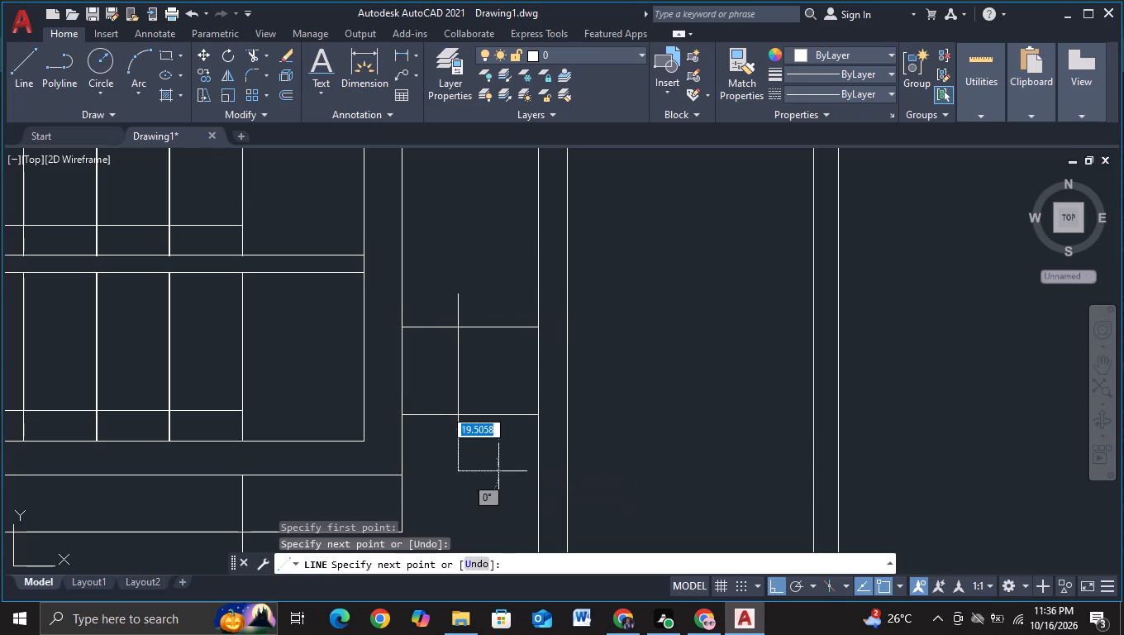
key("Escape")
left_click(23, 87)
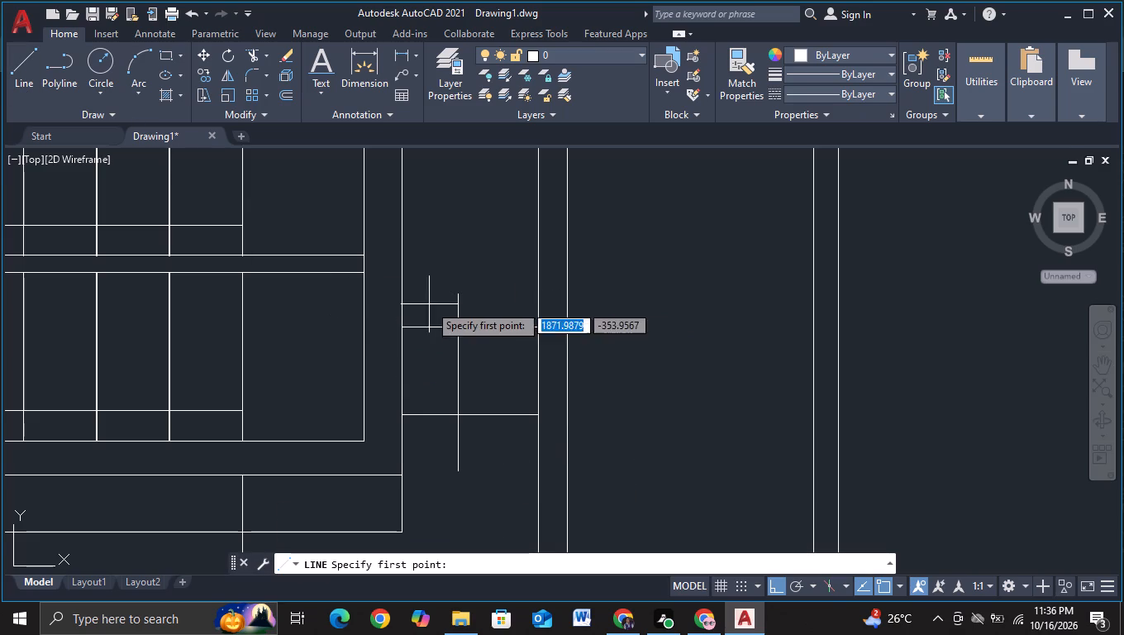
left_click(451, 297)
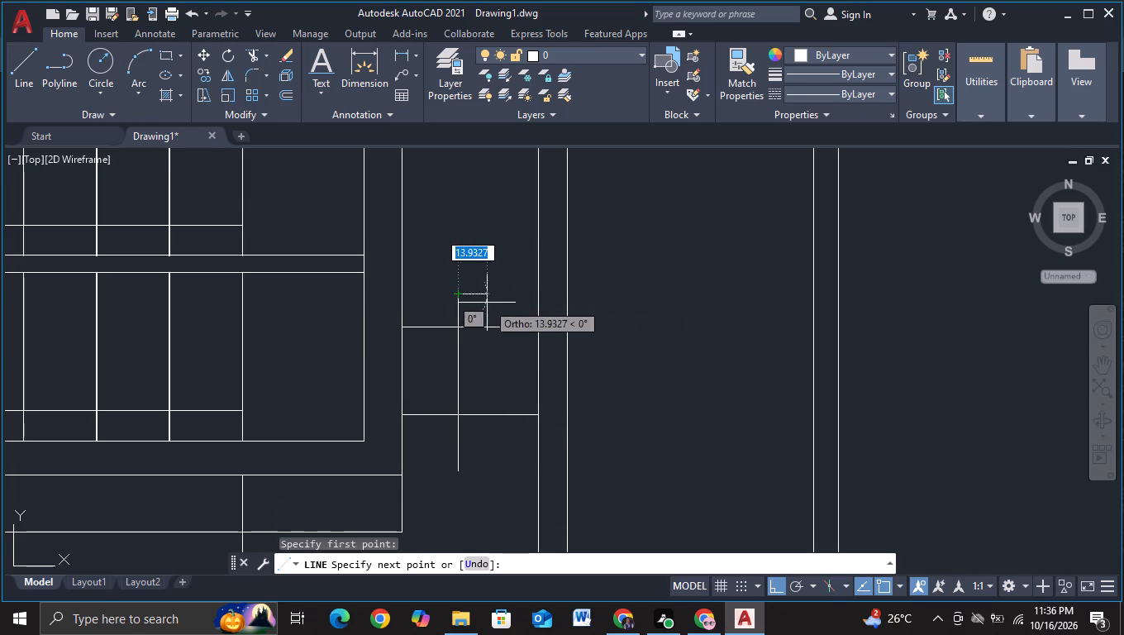
left_click(473, 303)
left_click(475, 456)
key("Escape")
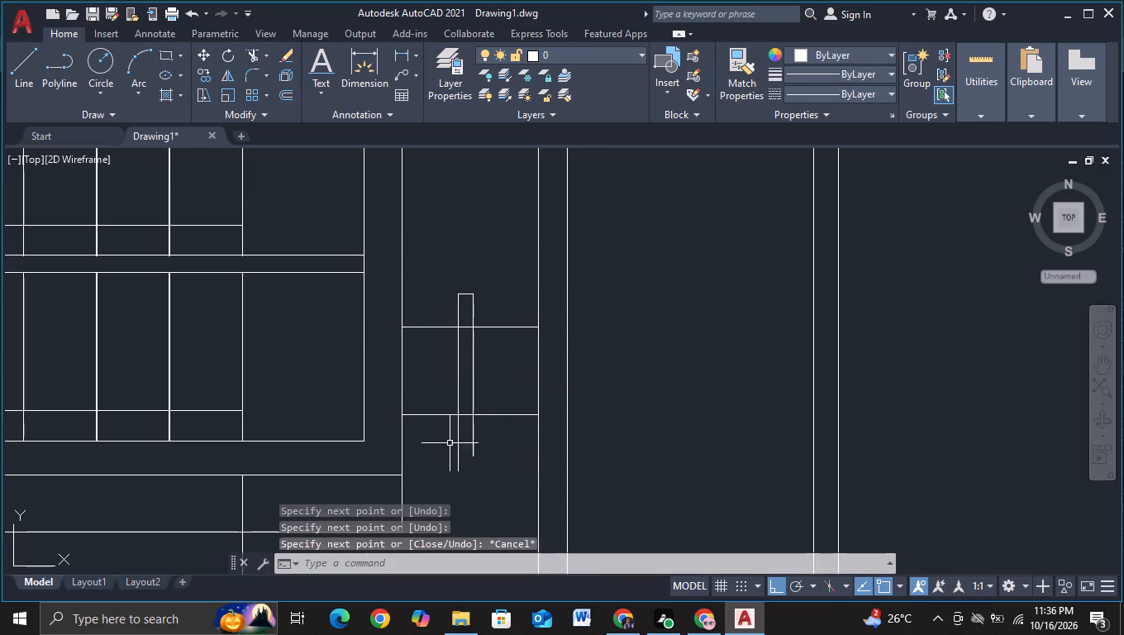
Trim the vertical pair above the upper connecting line and below the lower one, removing the short top piece.
left_click(247, 53)
left_click_drag(467, 284, 480, 313)
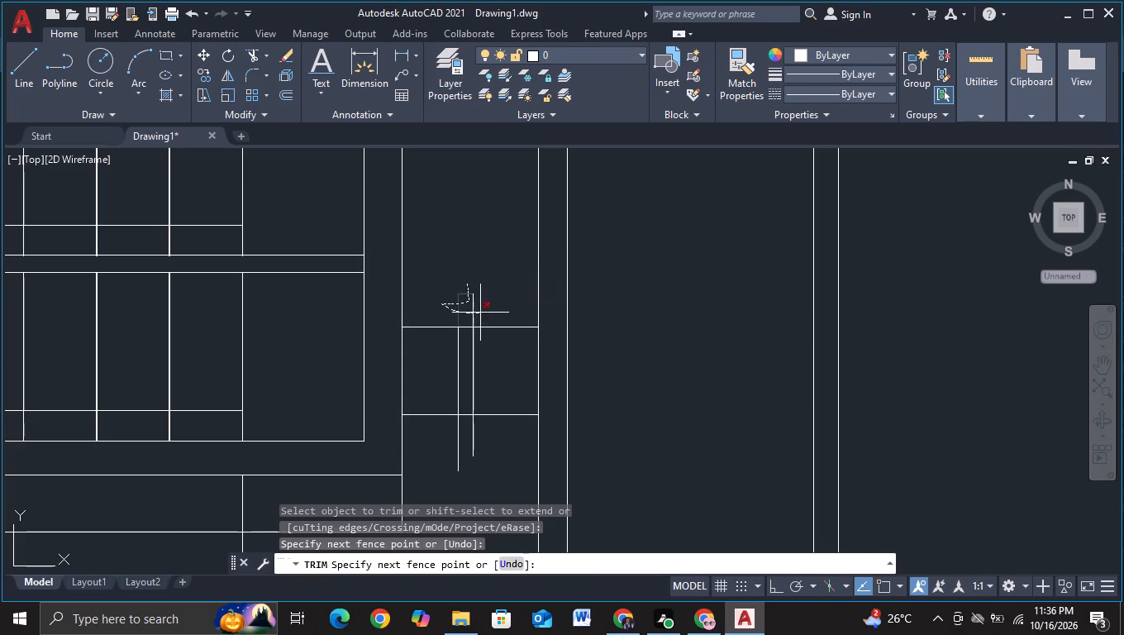
left_click_drag(480, 313, 488, 310)
left_click_drag(479, 439, 467, 442)
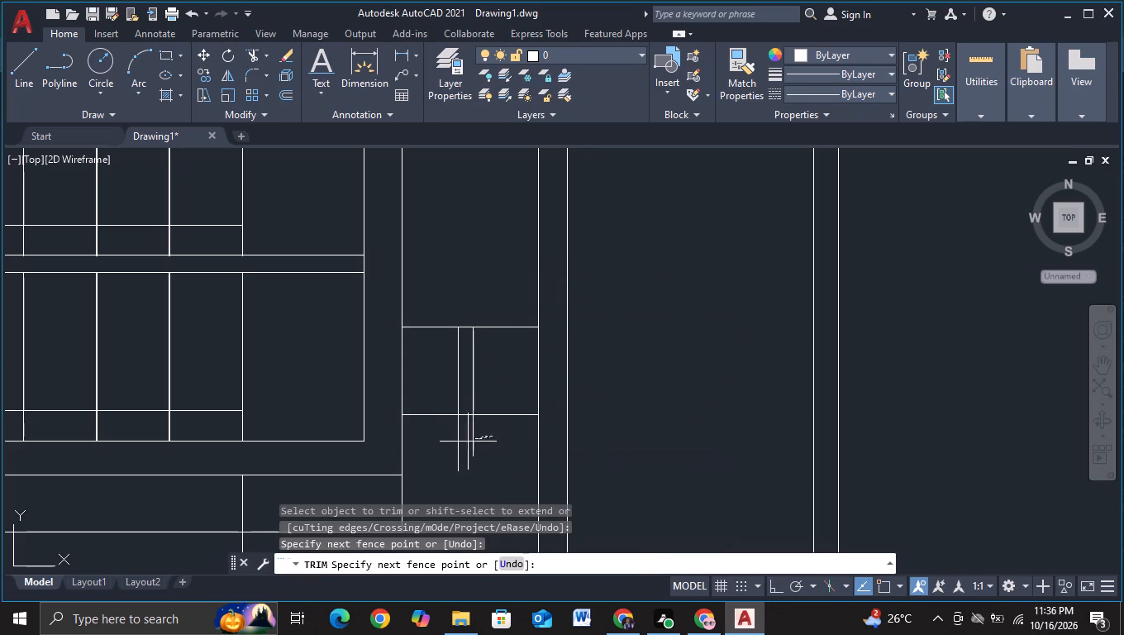
left_click_drag(467, 442, 446, 447)
key("Escape")
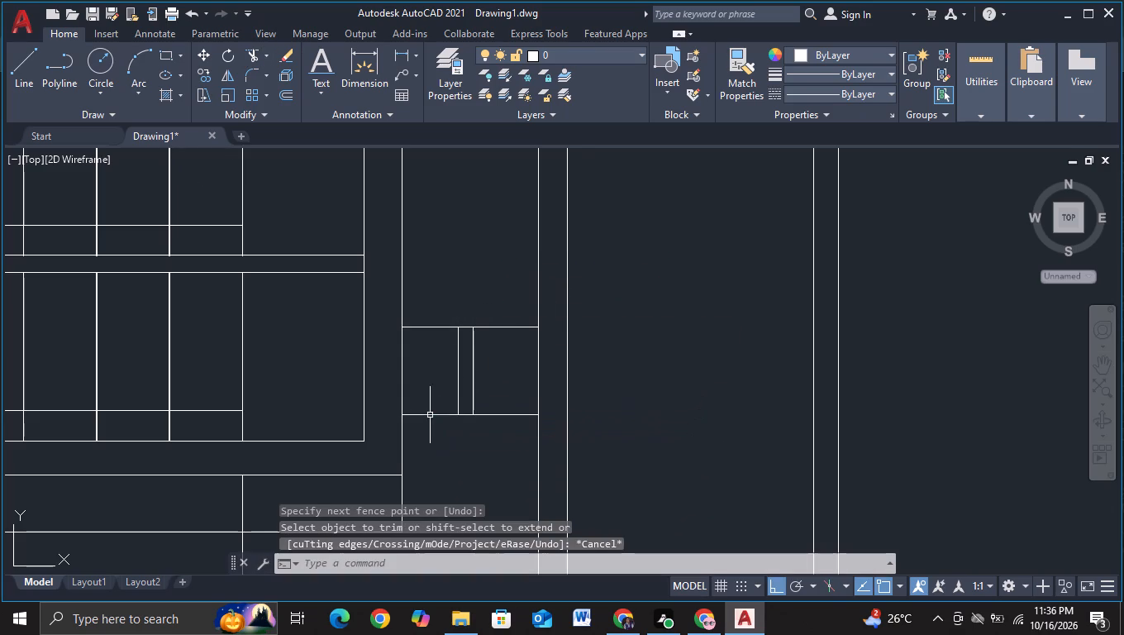
Move the left line of the vertical pair horizontally to the right, closer to its neighbour.
left_click(457, 374)
key("m")
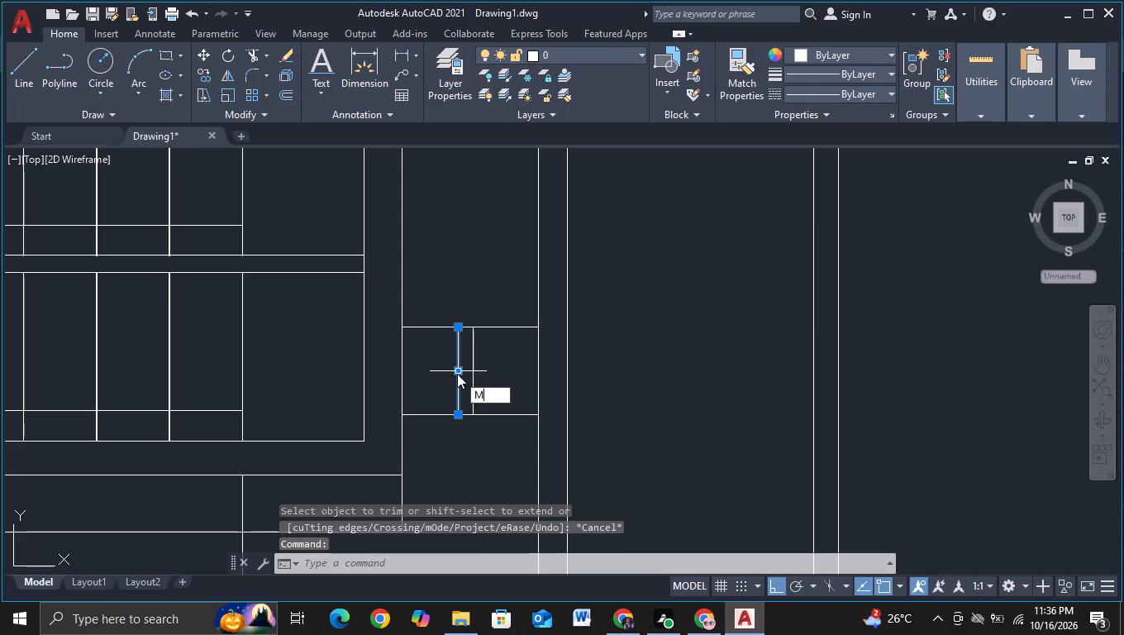
left_click(522, 404)
left_click(458, 382)
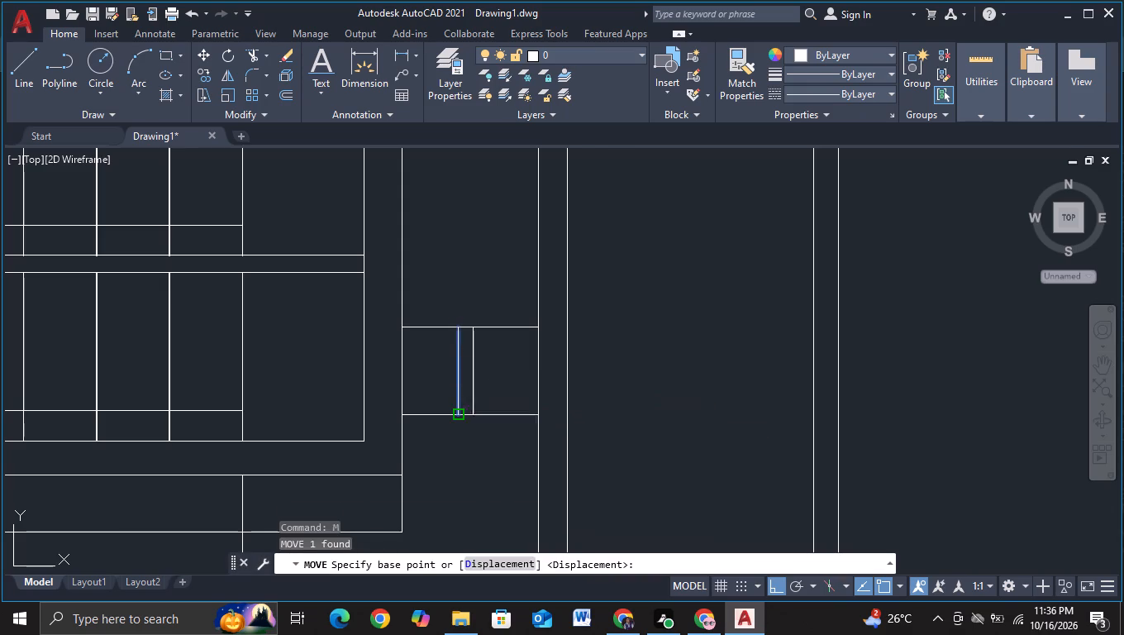
scroll(471, 384, "up", 4)
scroll(493, 503, "down", 1)
middle_click_drag(493, 503, 488, 424)
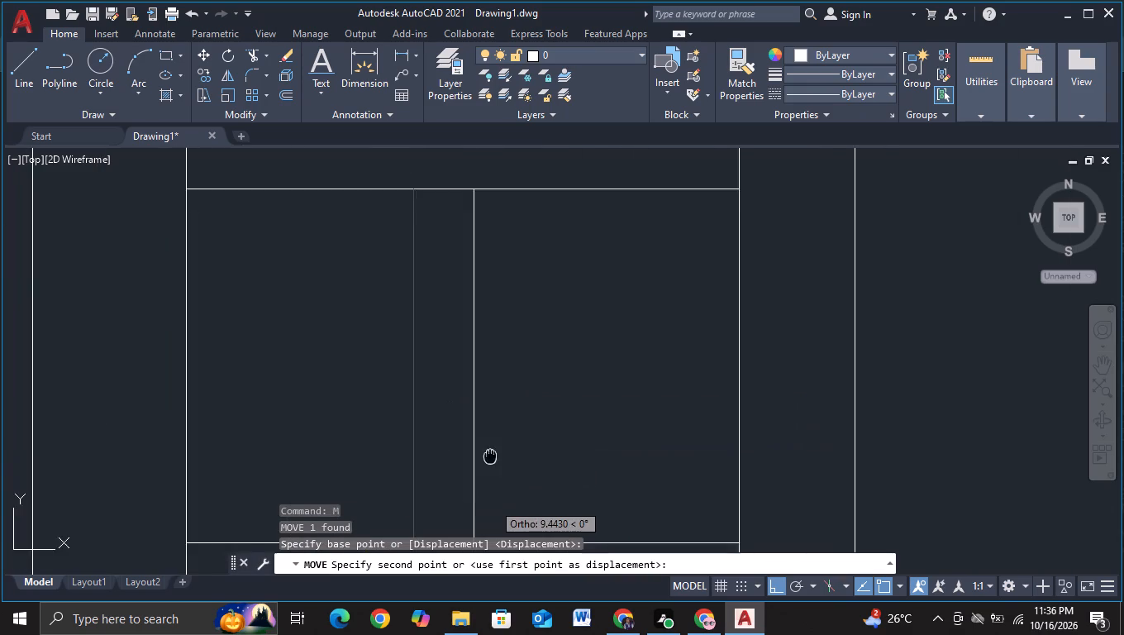
middle_click_drag(488, 424, 491, 371)
left_click(453, 404)
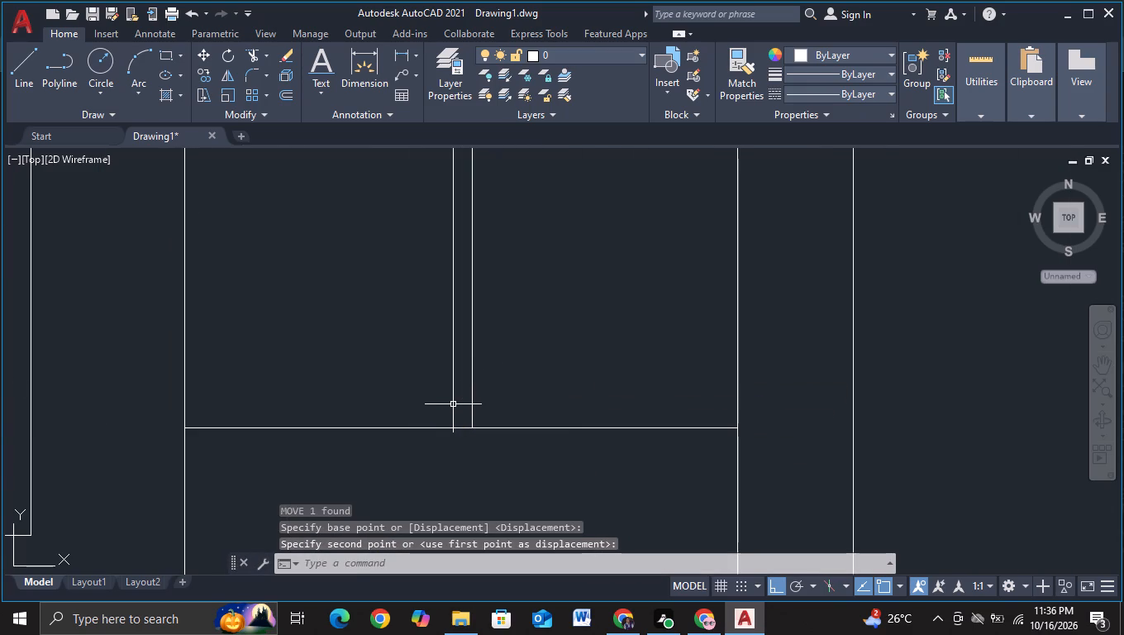
Copy the link's two horizontals and vertical pair straight up three times, spacing the copies between the left block and the tower.
scroll(464, 427, "down", 2)
middle_click_drag(481, 481, 507, 442)
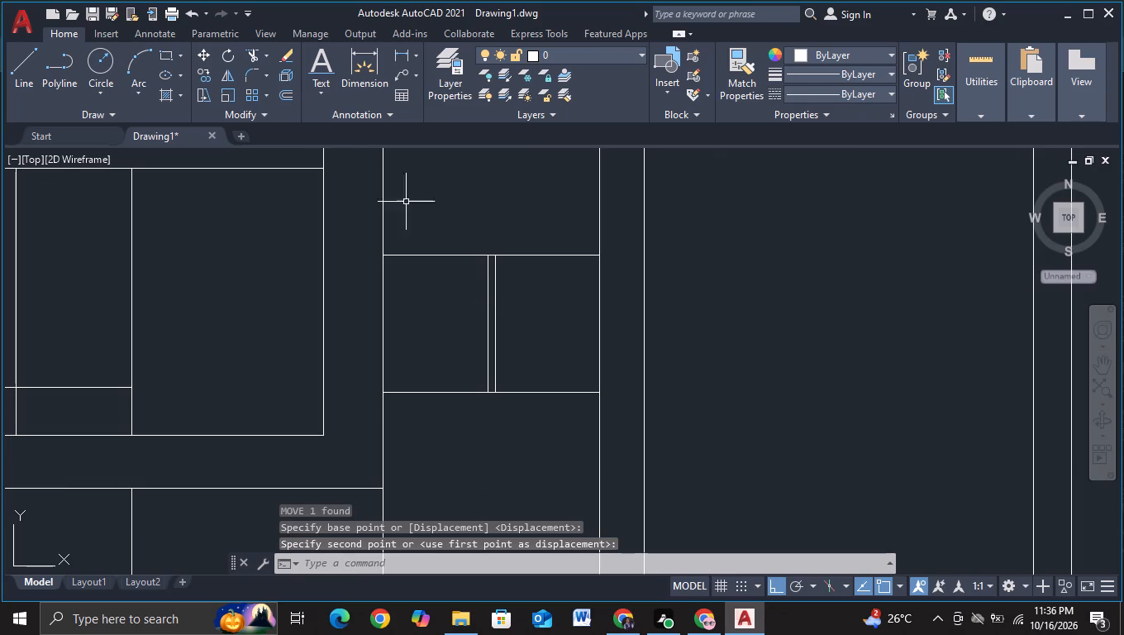
left_click_drag(354, 217, 353, 274)
left_click(613, 453)
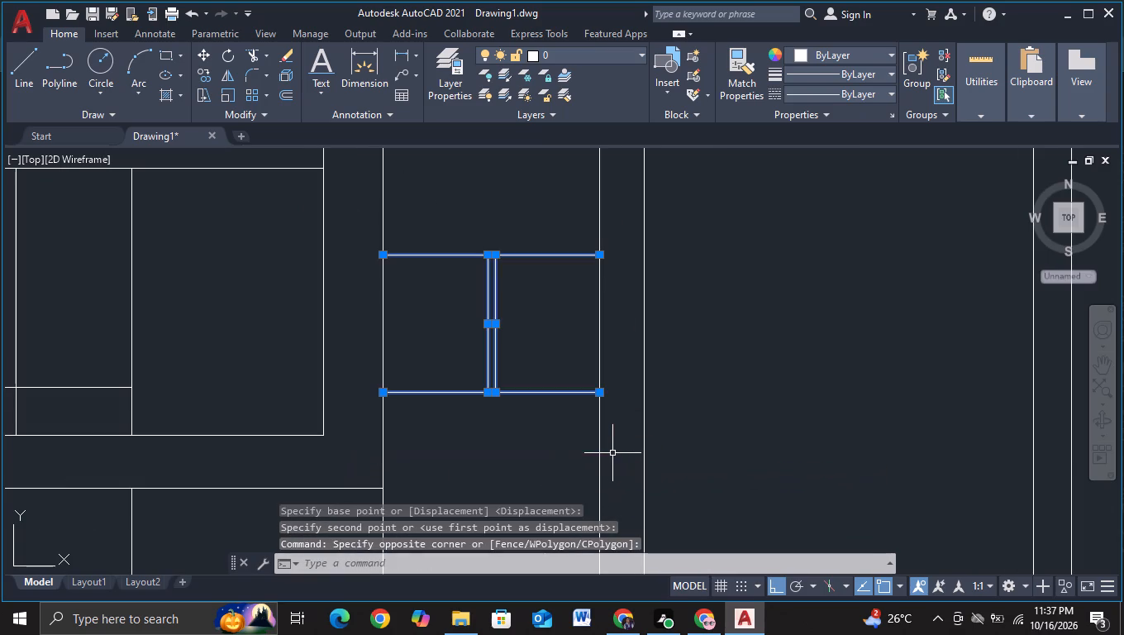
key("c")
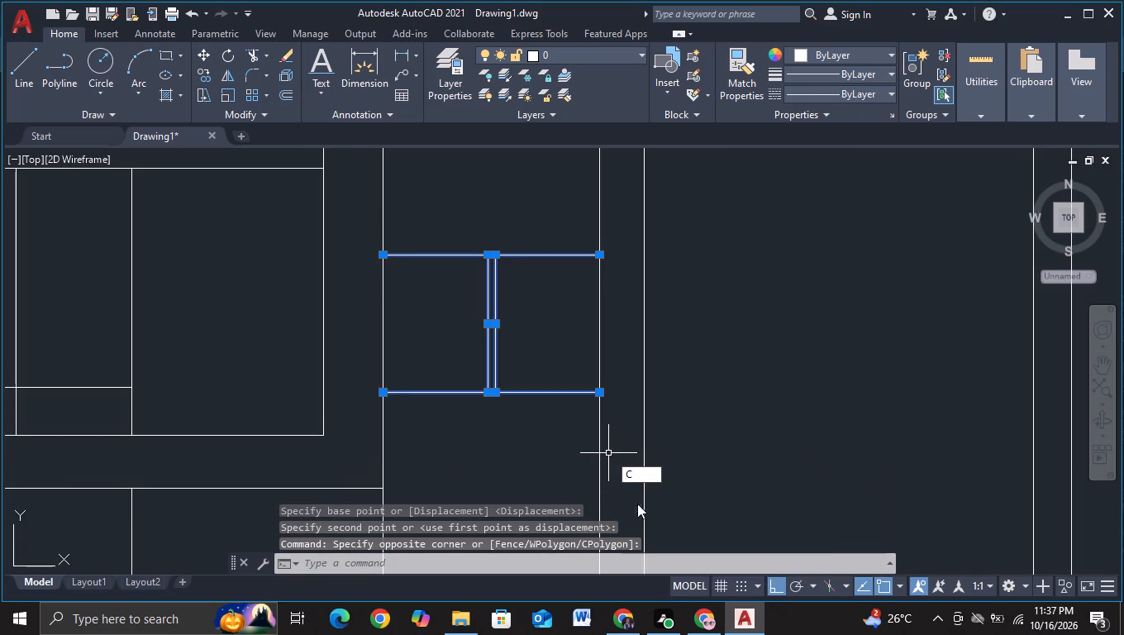
left_click(637, 504)
left_click_drag(514, 341, 520, 327)
scroll(522, 310, "down", 2)
middle_click_drag(523, 313, 516, 462)
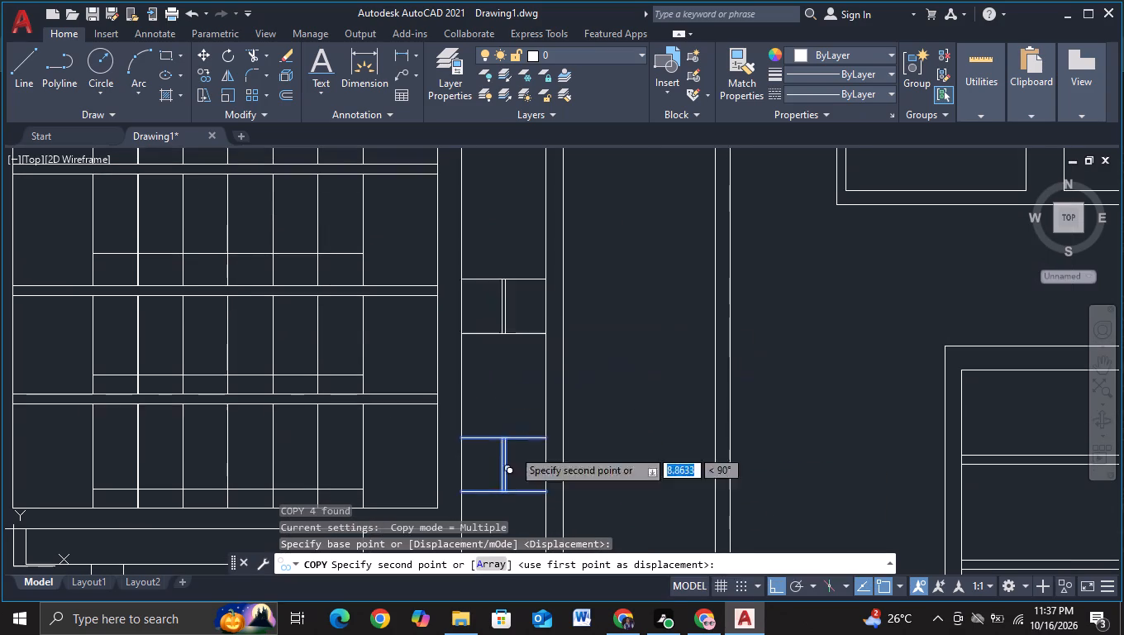
left_click(512, 355)
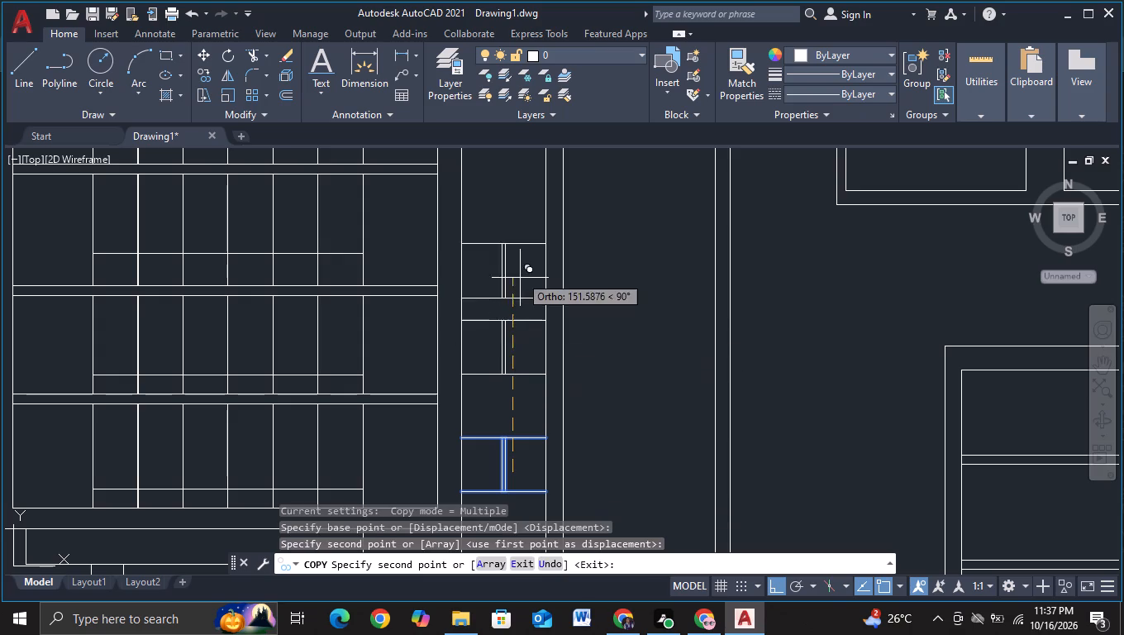
middle_click_drag(520, 269, 534, 415)
left_click(531, 389)
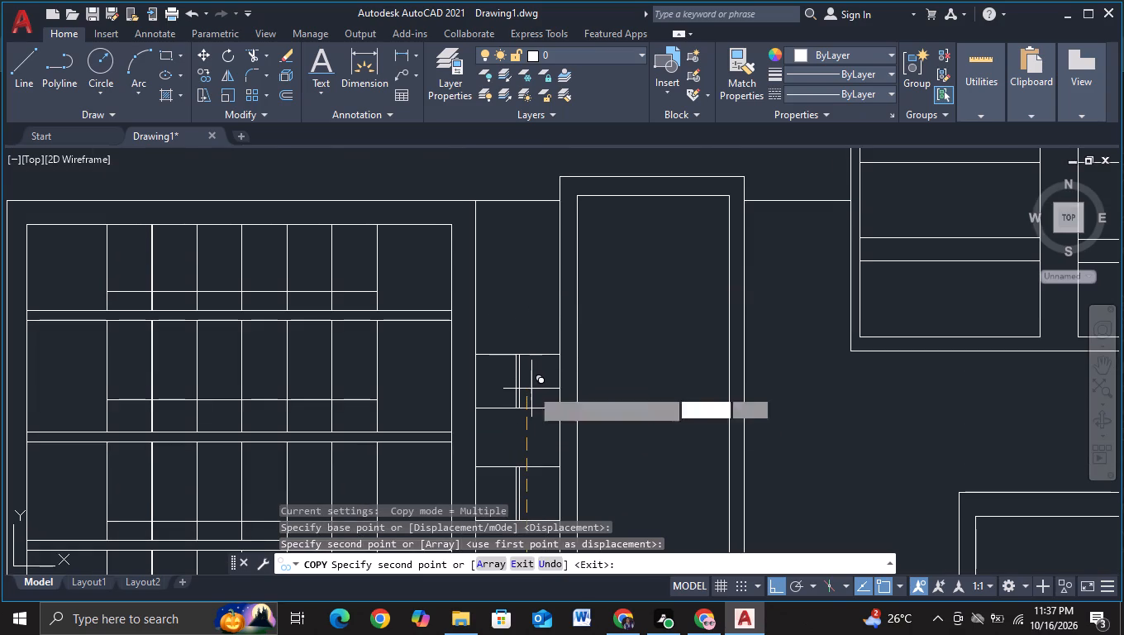
left_click(527, 273)
key("Escape")
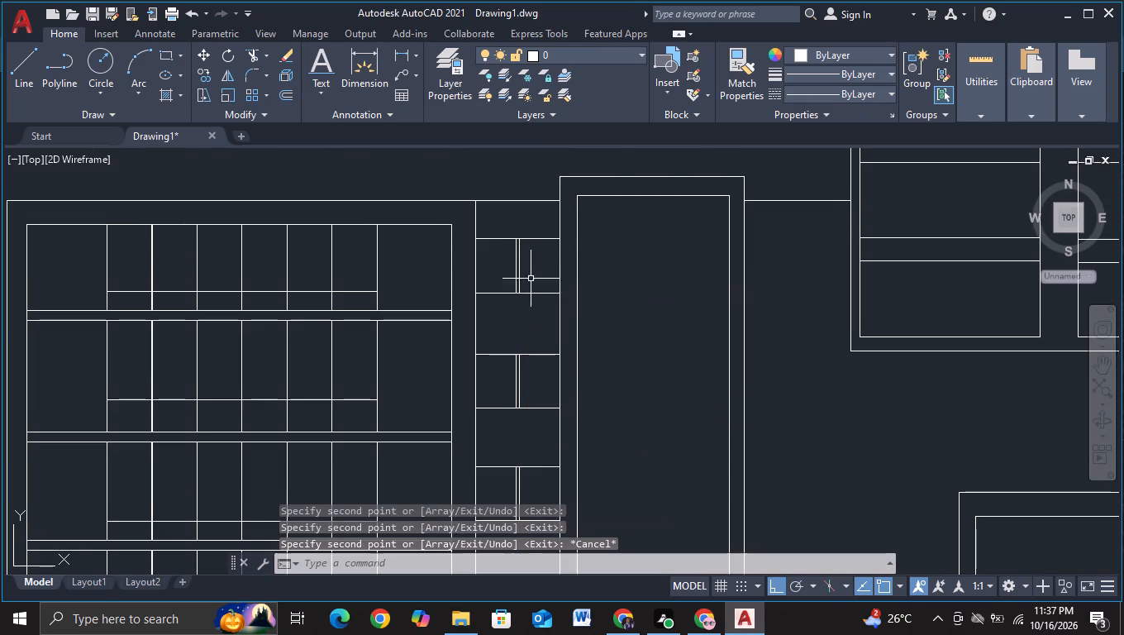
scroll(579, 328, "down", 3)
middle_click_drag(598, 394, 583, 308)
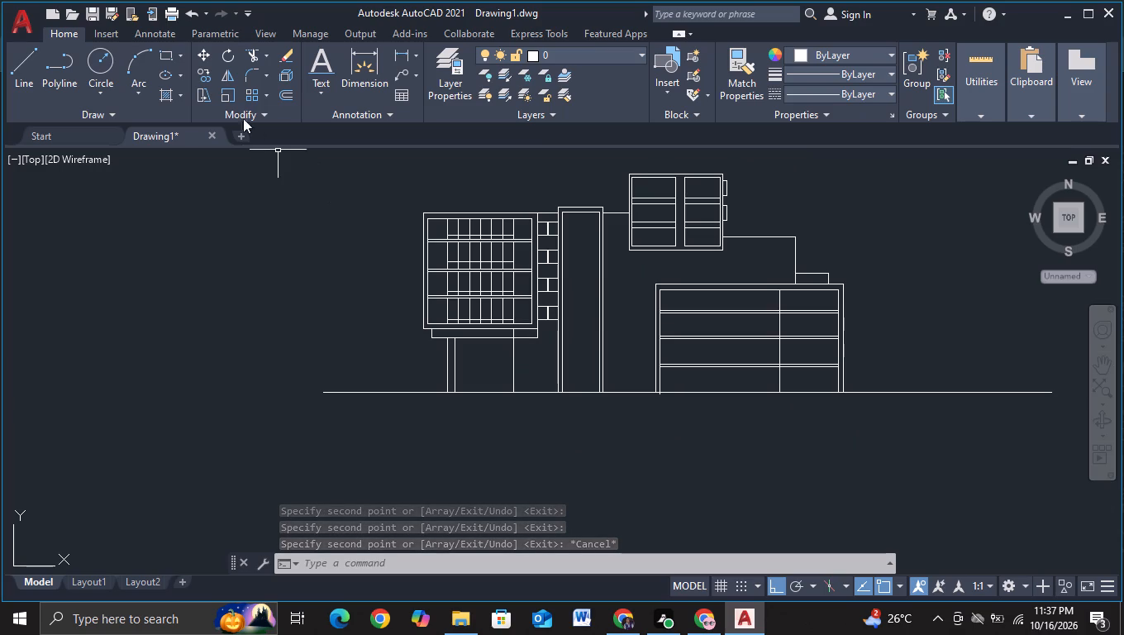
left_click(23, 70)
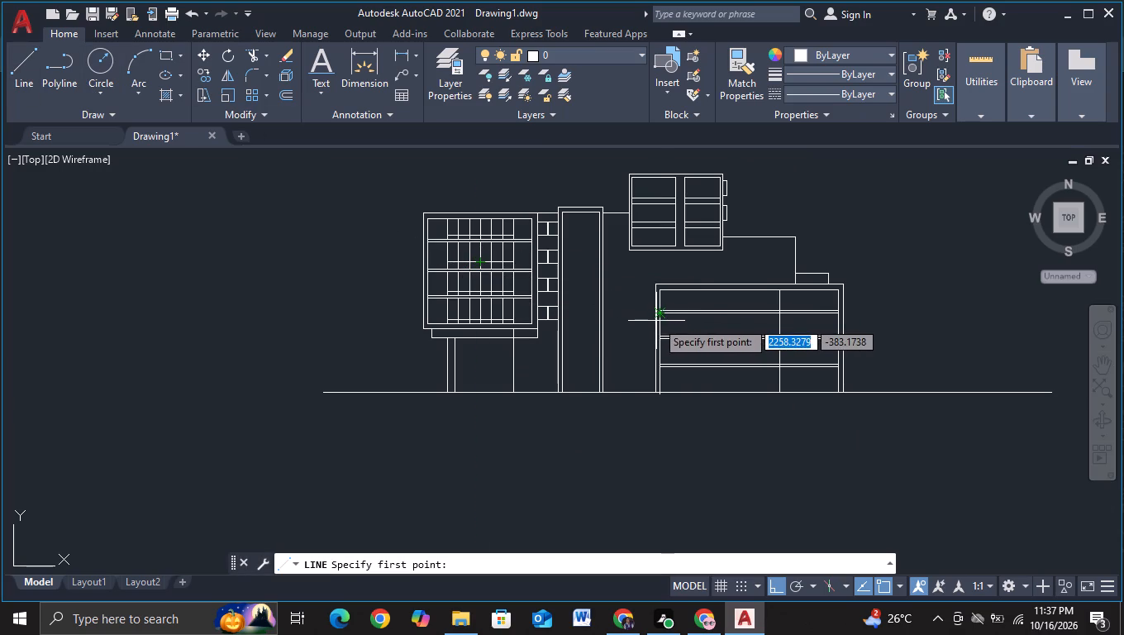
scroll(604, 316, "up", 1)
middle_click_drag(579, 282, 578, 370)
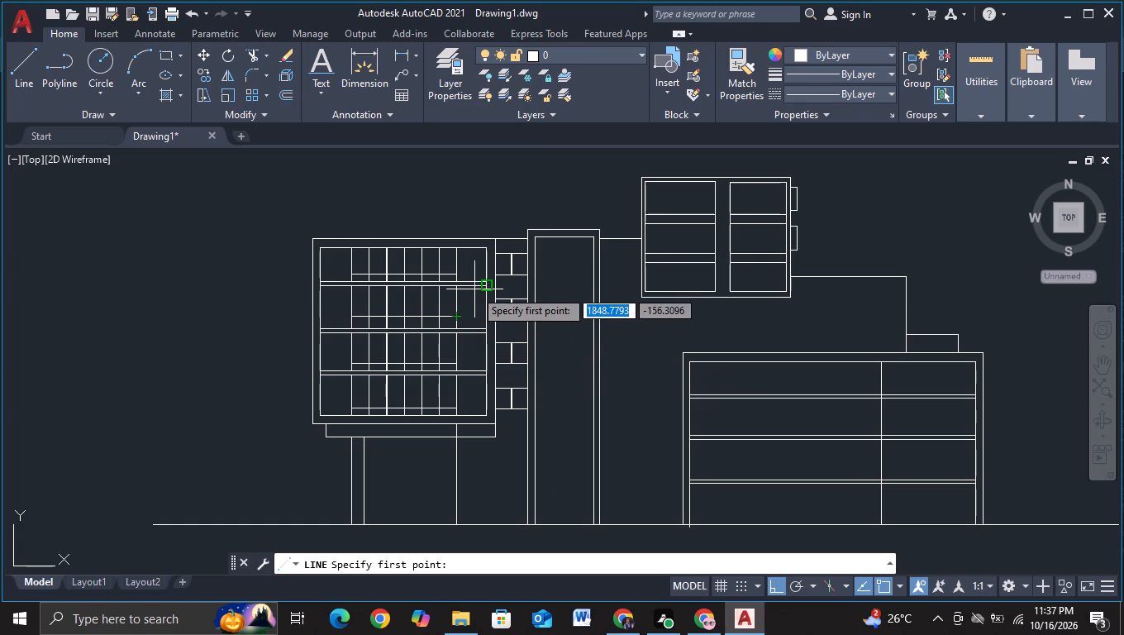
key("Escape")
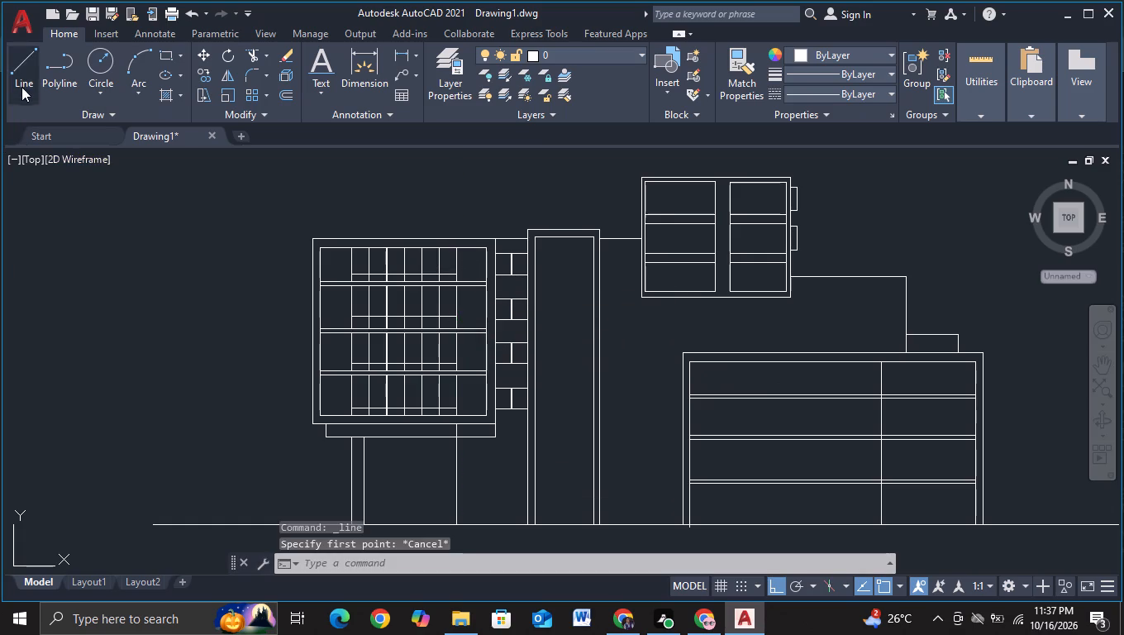
Draw a horizontal line from the right end of the left block's top-row grid horizontal, across the link and into the tower.
left_click(21, 86)
scroll(391, 316, "up", 2)
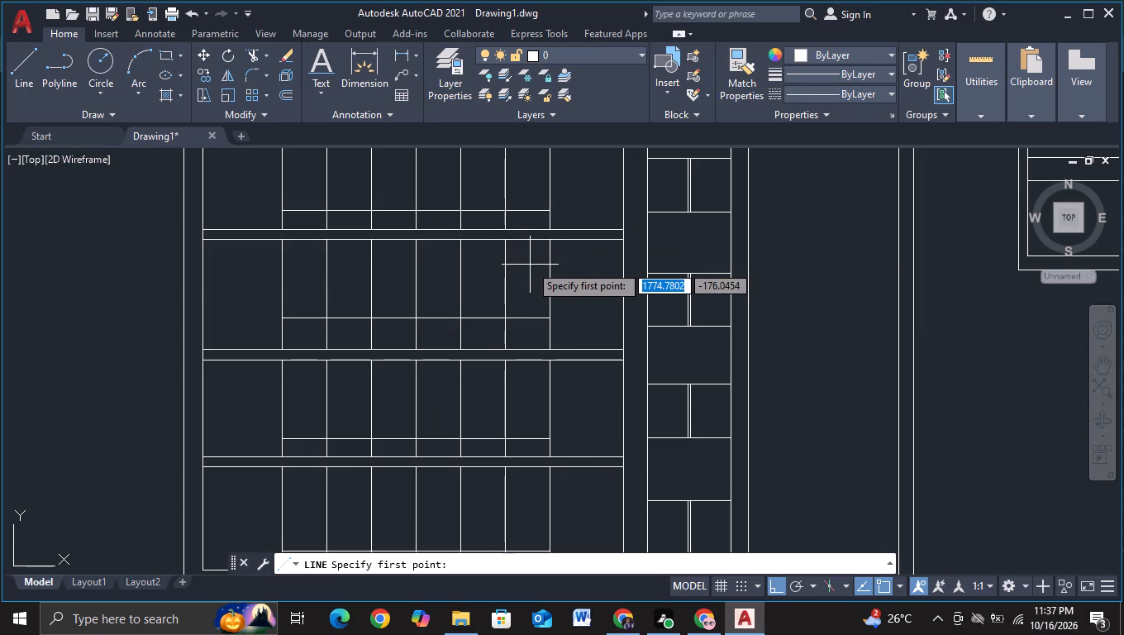
left_click(555, 212)
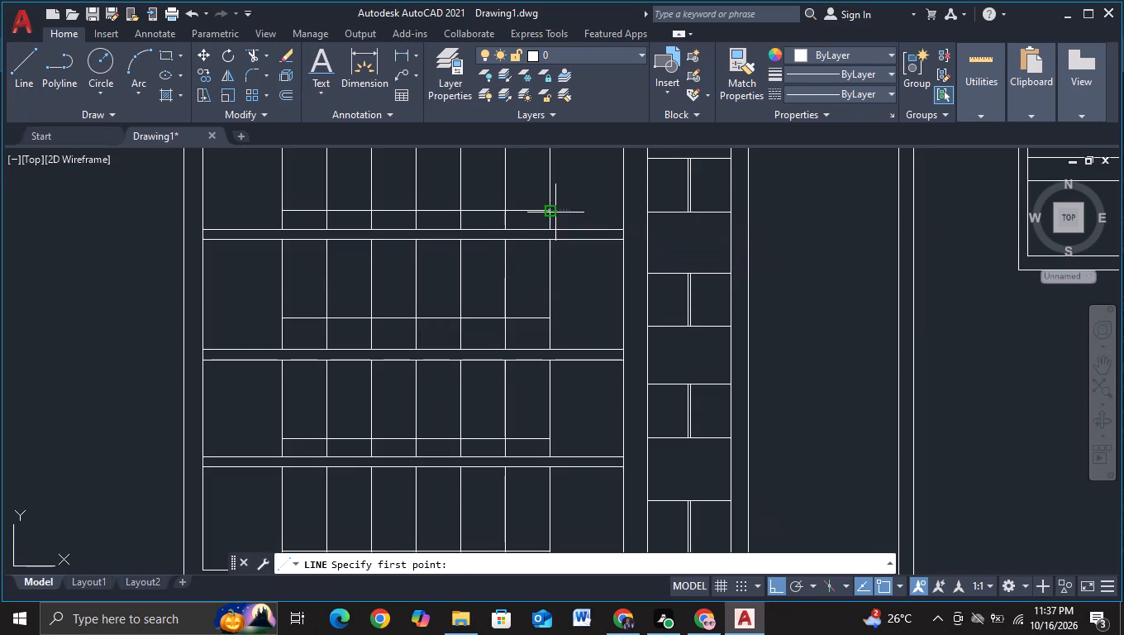
left_click(874, 211)
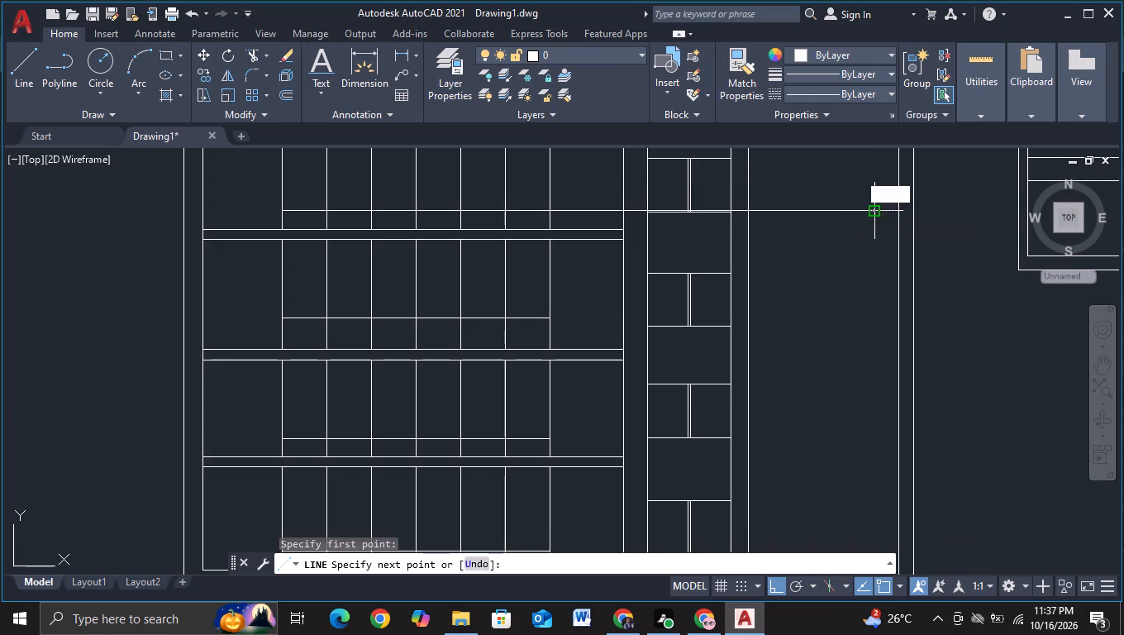
key("Escape")
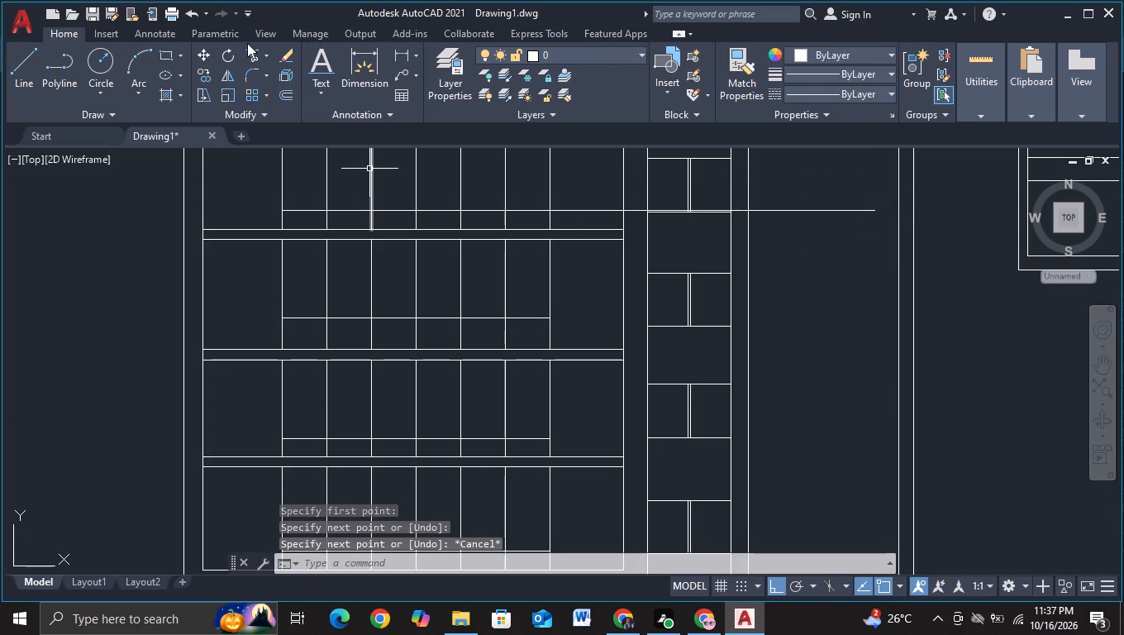
Trim the new horizontal line inside the left block, its right frame, the tower's left frame and the tower interior, leaving the link portion.
left_click(250, 54)
left_click_drag(591, 218, 591, 194)
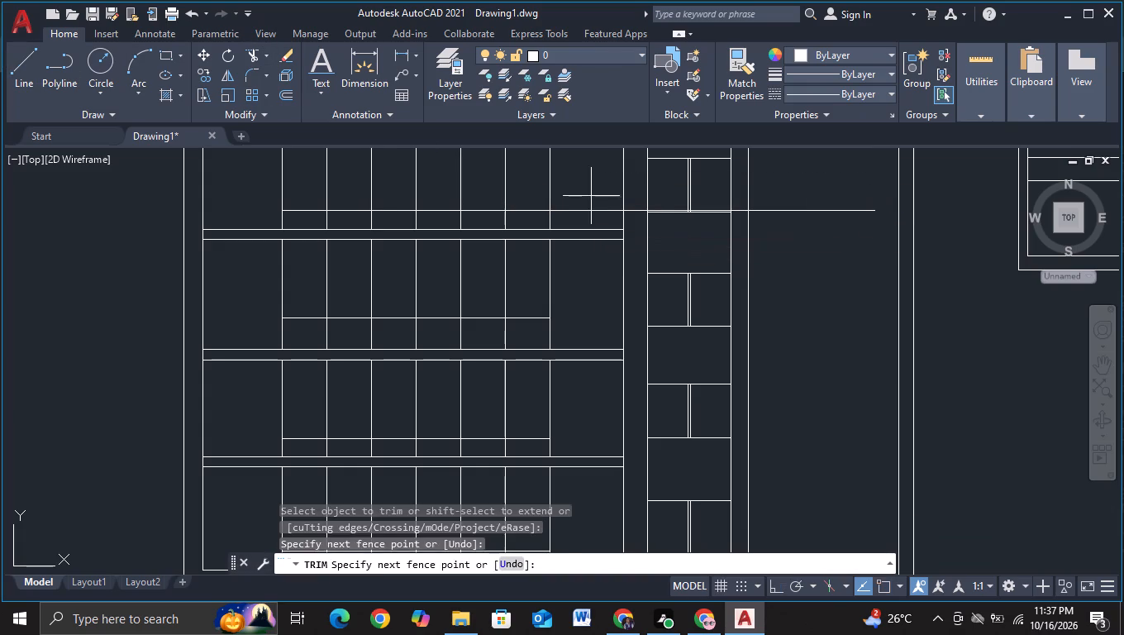
left_click_drag(591, 194, 591, 193)
left_click_drag(638, 221, 633, 203)
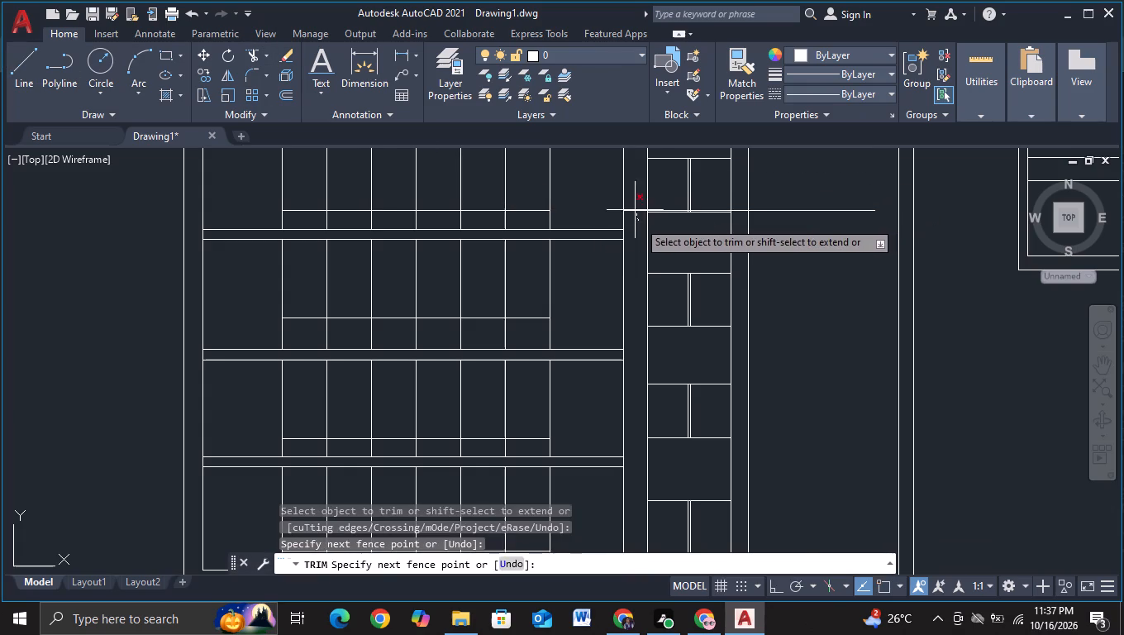
left_click_drag(633, 203, 629, 184)
scroll(680, 203, "up", 2)
scroll(813, 246, "down", 1)
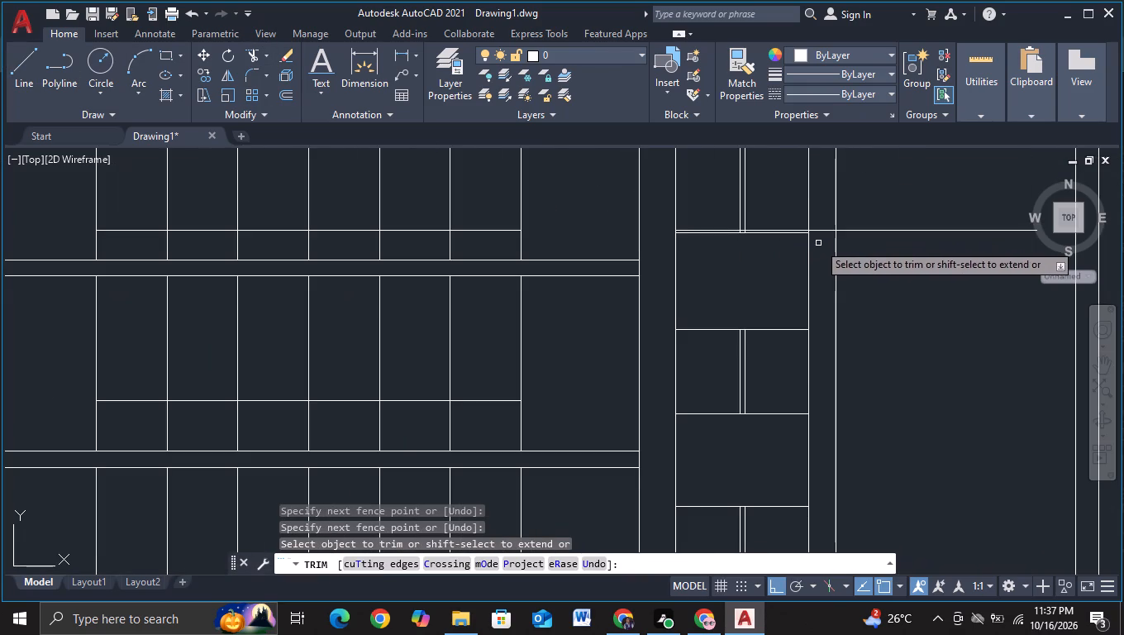
left_click_drag(819, 241, 813, 209)
scroll(861, 256, "down", 1)
middle_click_drag(912, 314, 792, 328)
scroll(912, 314, "down", 1)
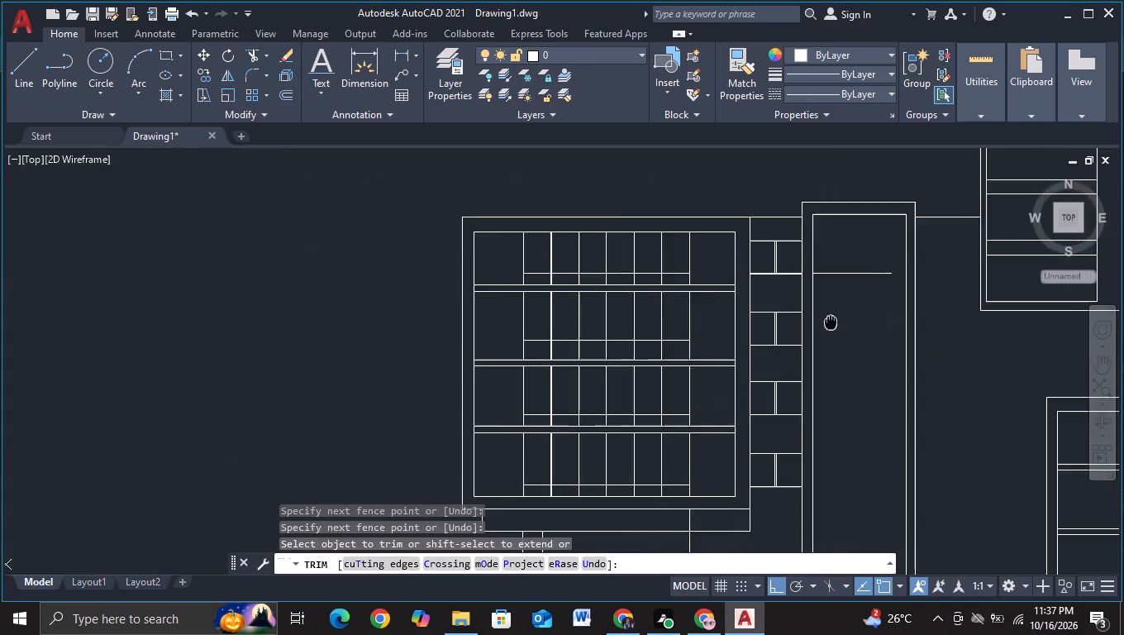
middle_click_drag(792, 328, 744, 342)
middle_click_drag(772, 346, 669, 337)
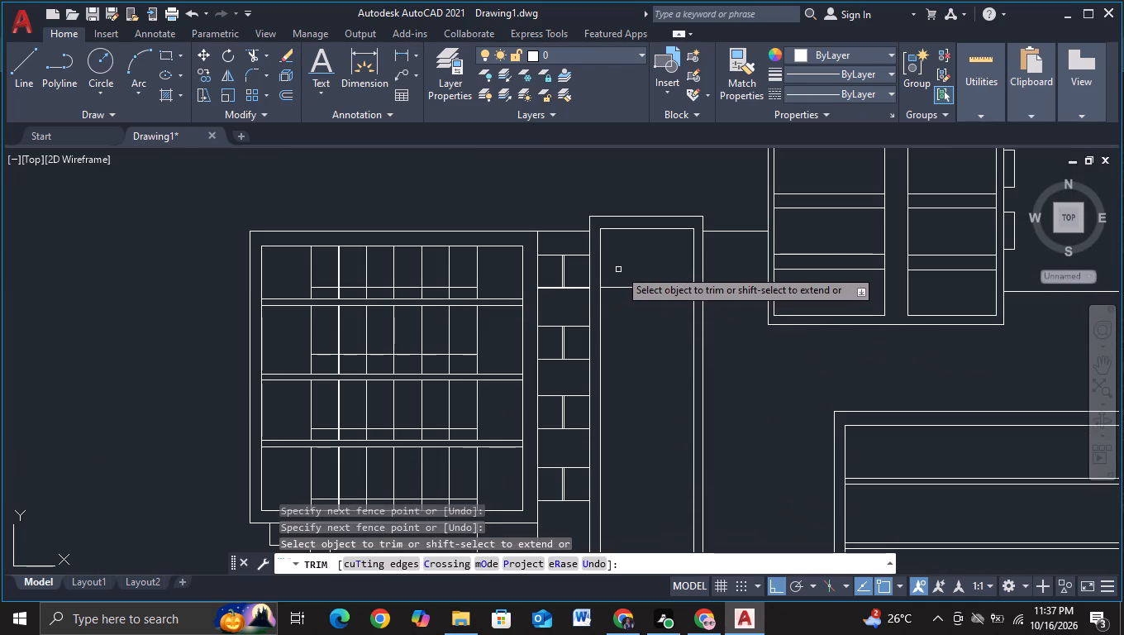
left_click_drag(620, 265, 626, 322)
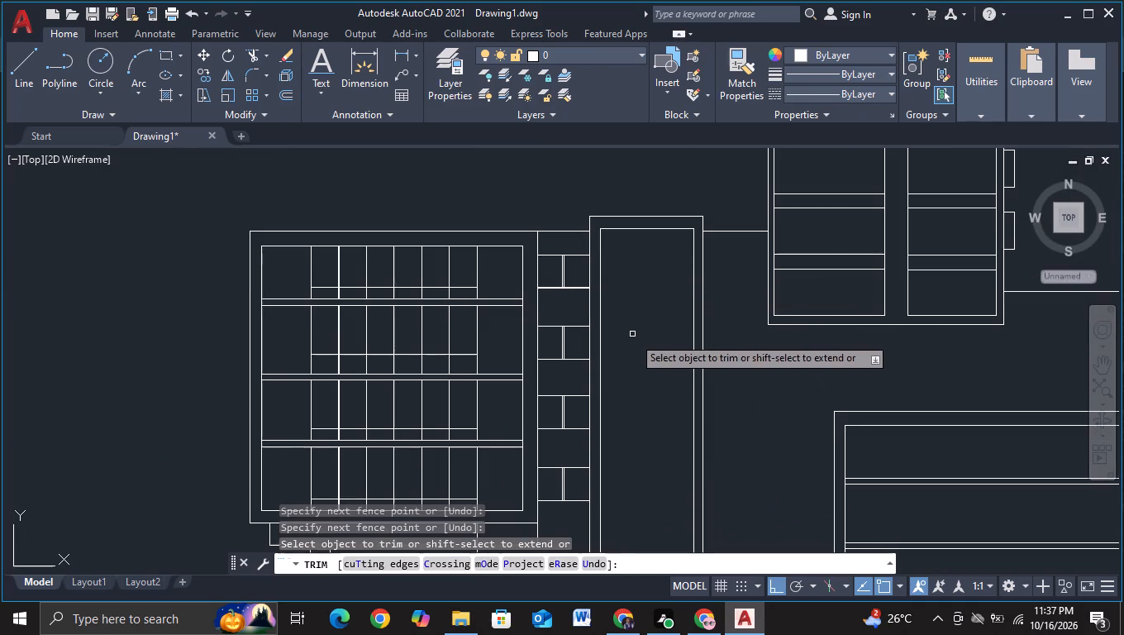
Draw horizontal lines from the left block's inner bottom-right corner and the lowest floor band's lower edge, both past the tower, the latter about 324 units long.
middle_click_drag(642, 369, 619, 251)
left_click(3, 76)
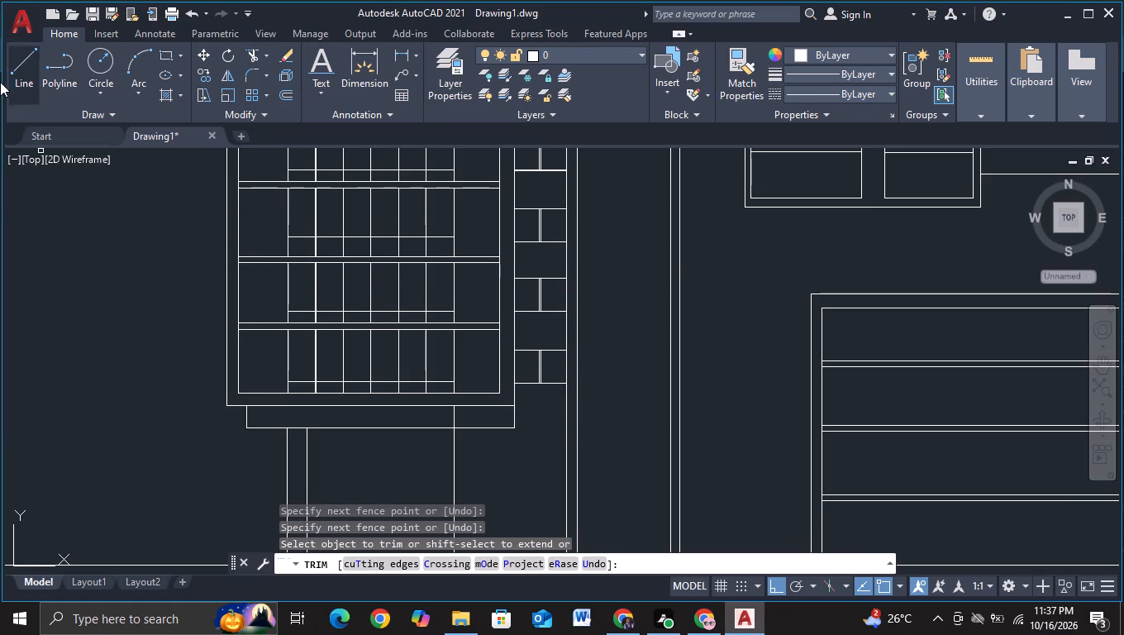
left_click(36, 89)
scroll(436, 329, "down", 1)
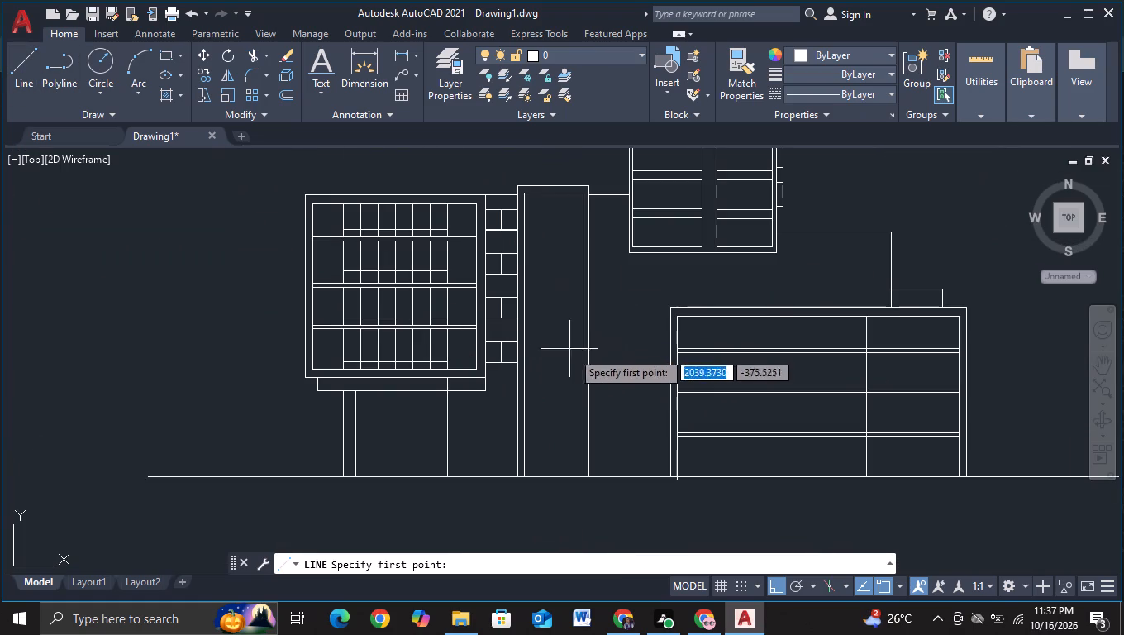
middle_click_drag(574, 353, 565, 322)
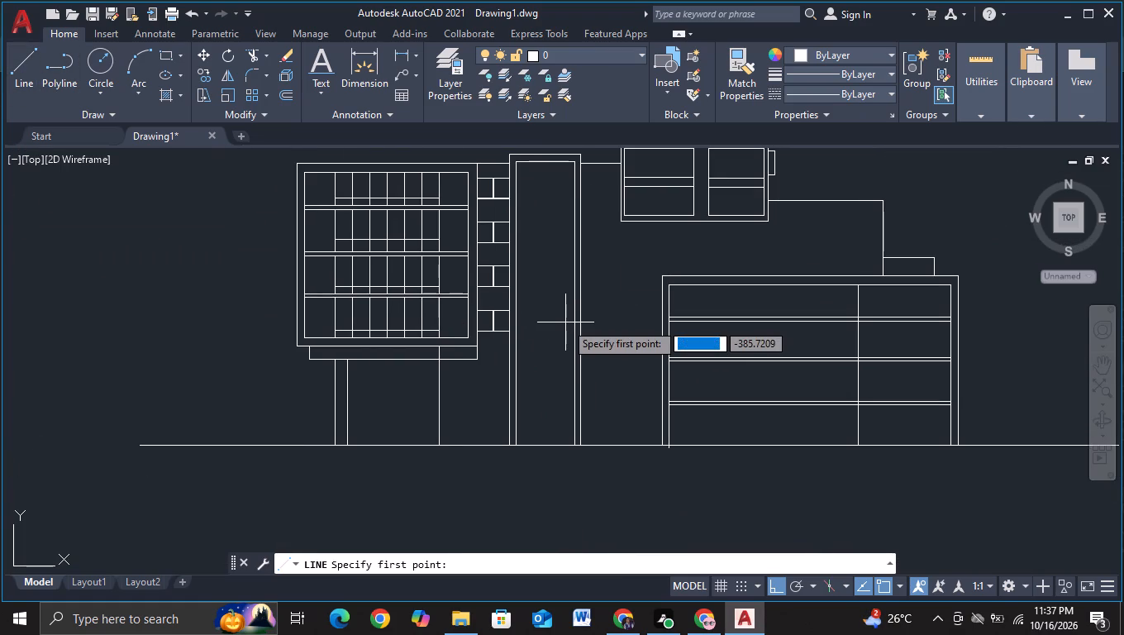
left_click(466, 338)
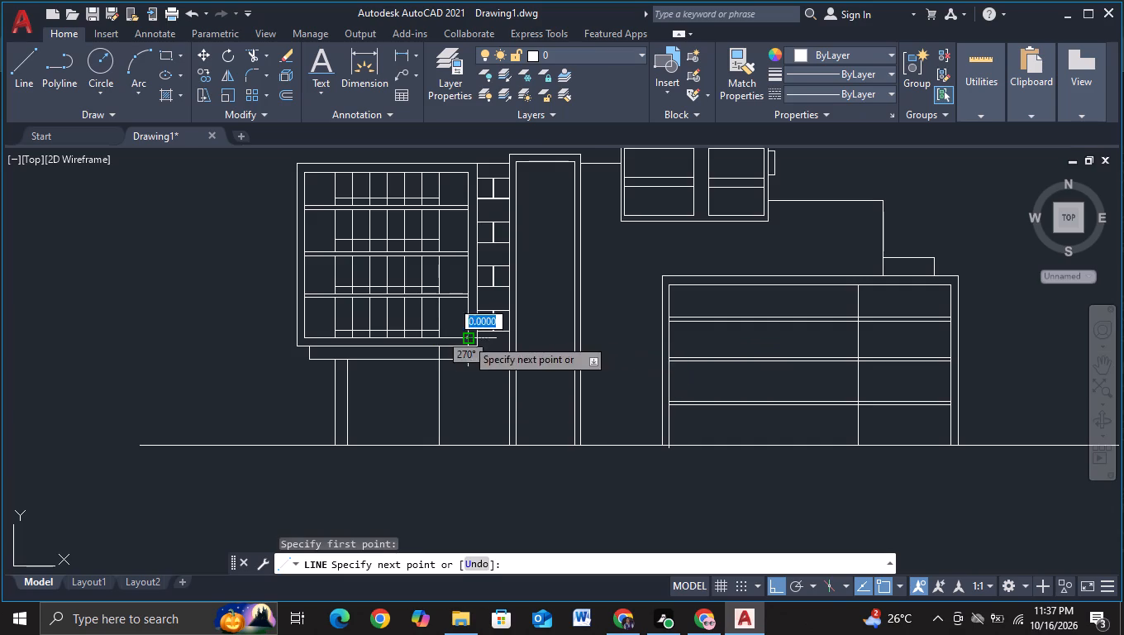
left_click(600, 336)
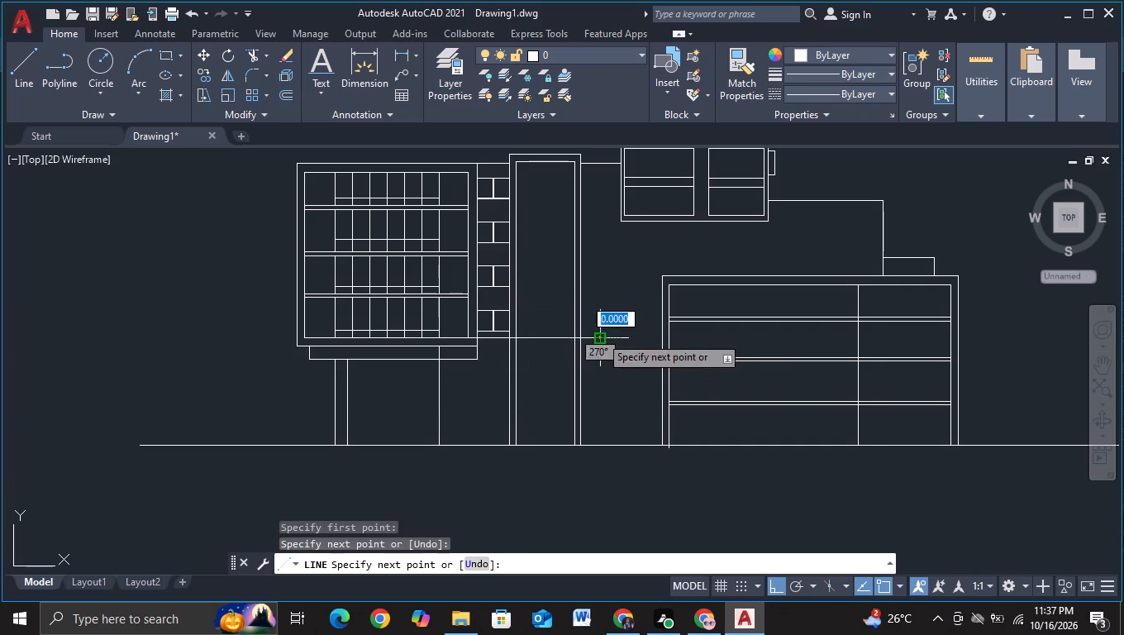
key("Escape")
left_click(31, 88)
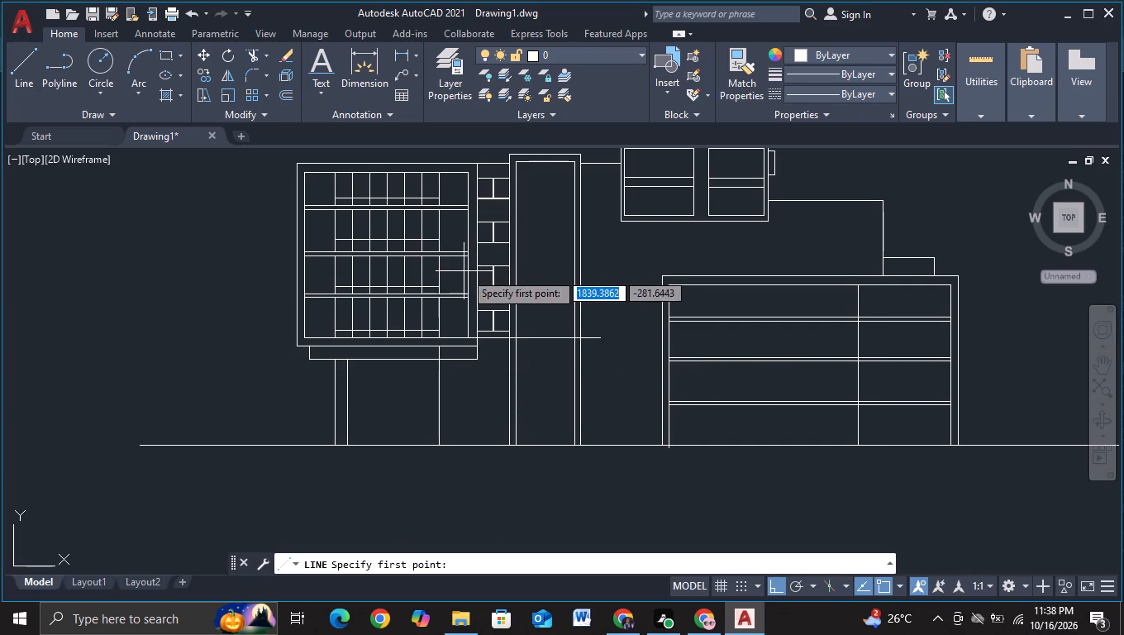
scroll(469, 273, "up", 1)
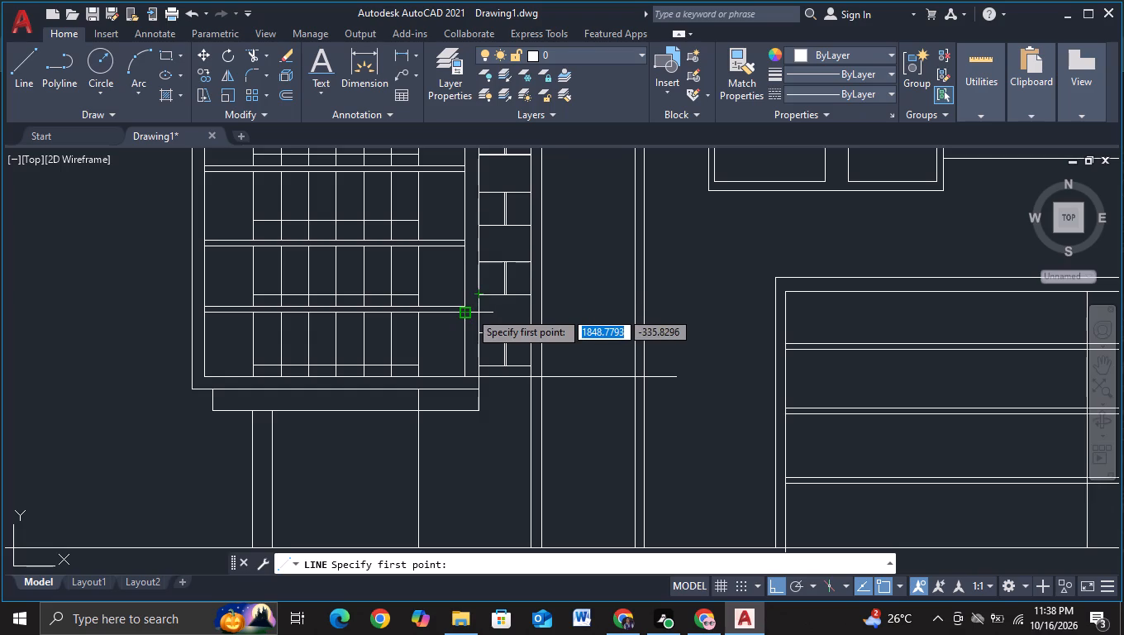
left_click(469, 312)
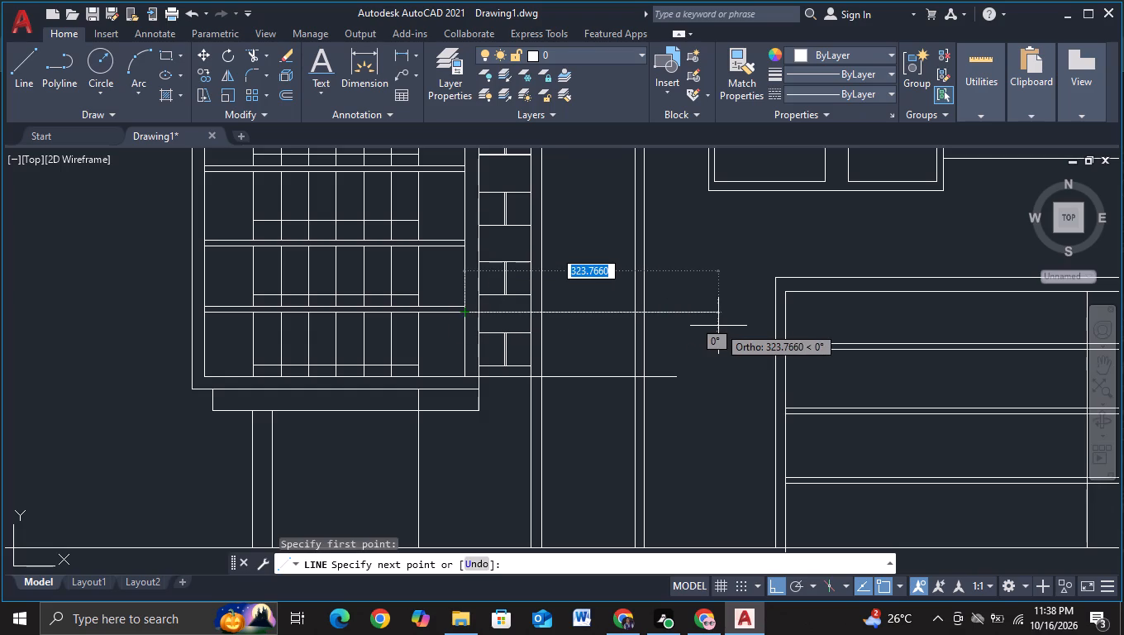
left_click(718, 326)
key("Escape")
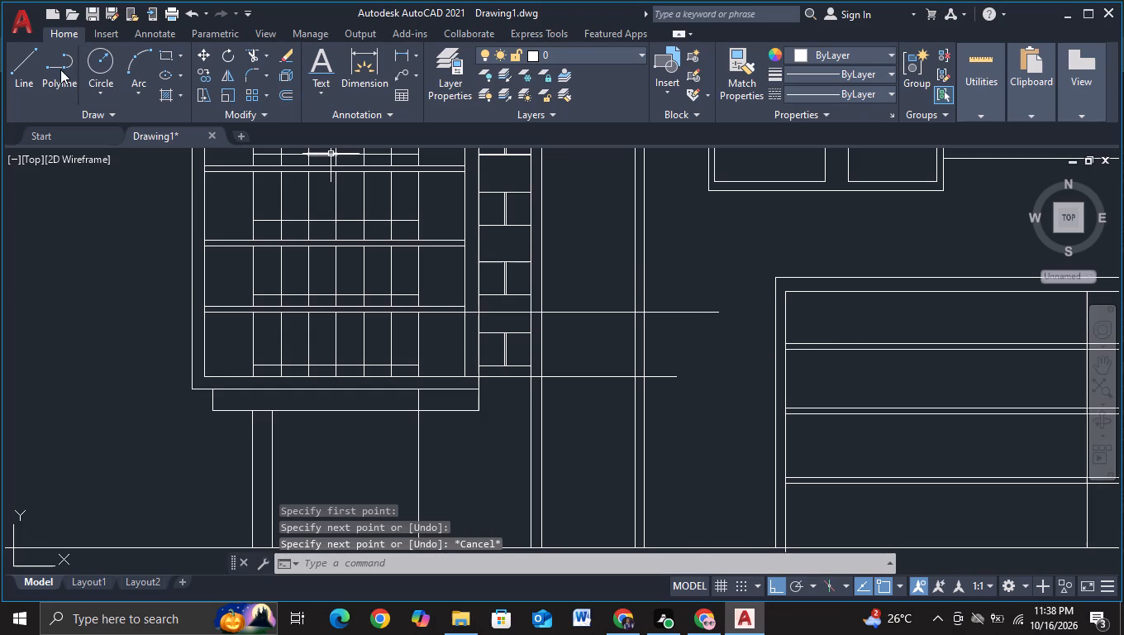
Draw two horizontal lines extending past the tower, from the left block's middle floor band's upper edge and the top floor band's lower edge.
left_click(23, 78)
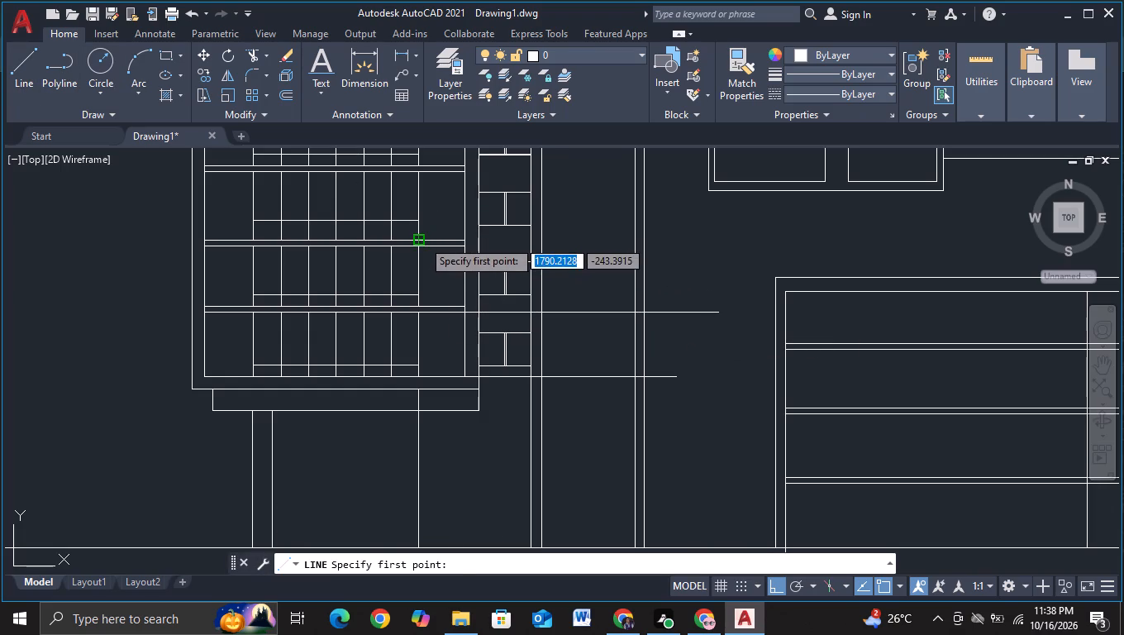
left_click(422, 240)
left_click(695, 249)
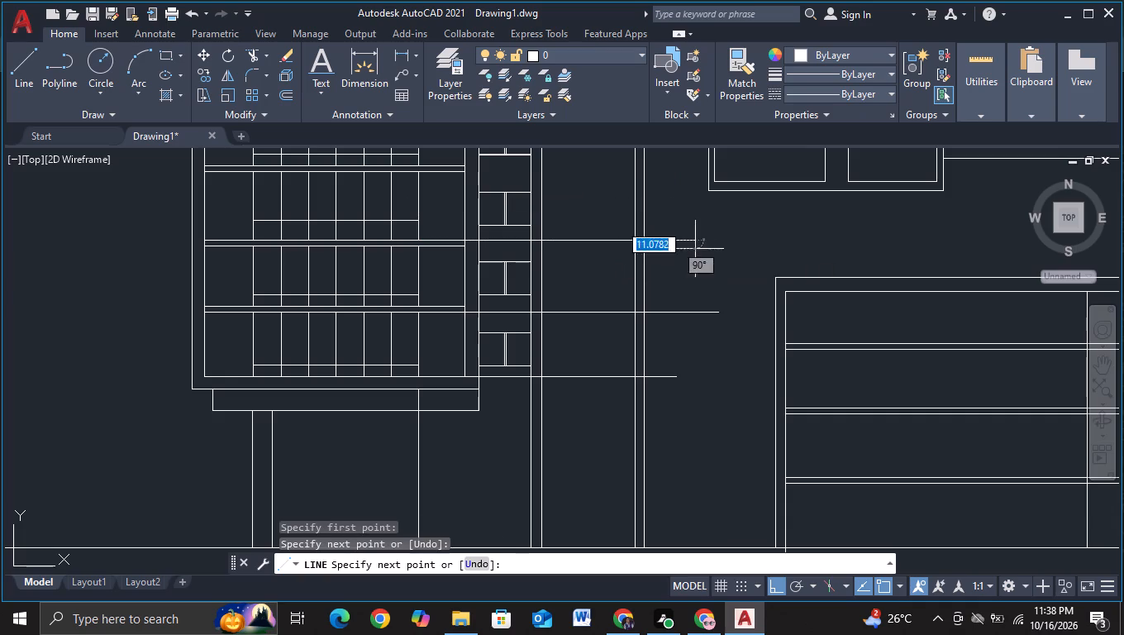
key("Escape")
left_click(36, 72)
middle_click_drag(588, 209, 593, 220)
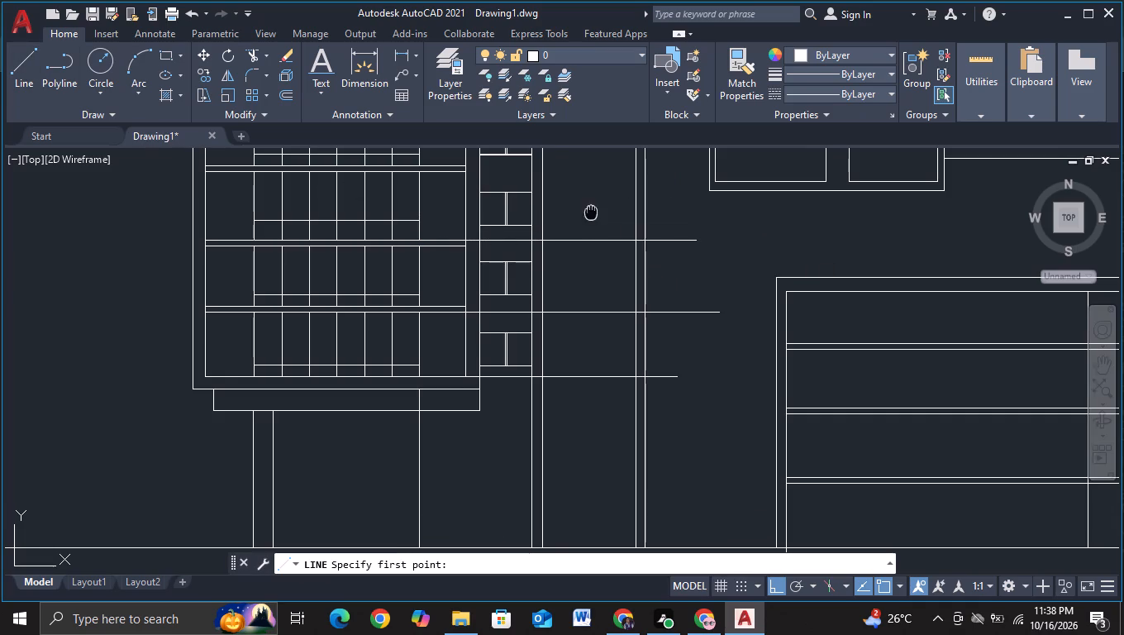
middle_click_drag(593, 220, 606, 296)
left_click(480, 263)
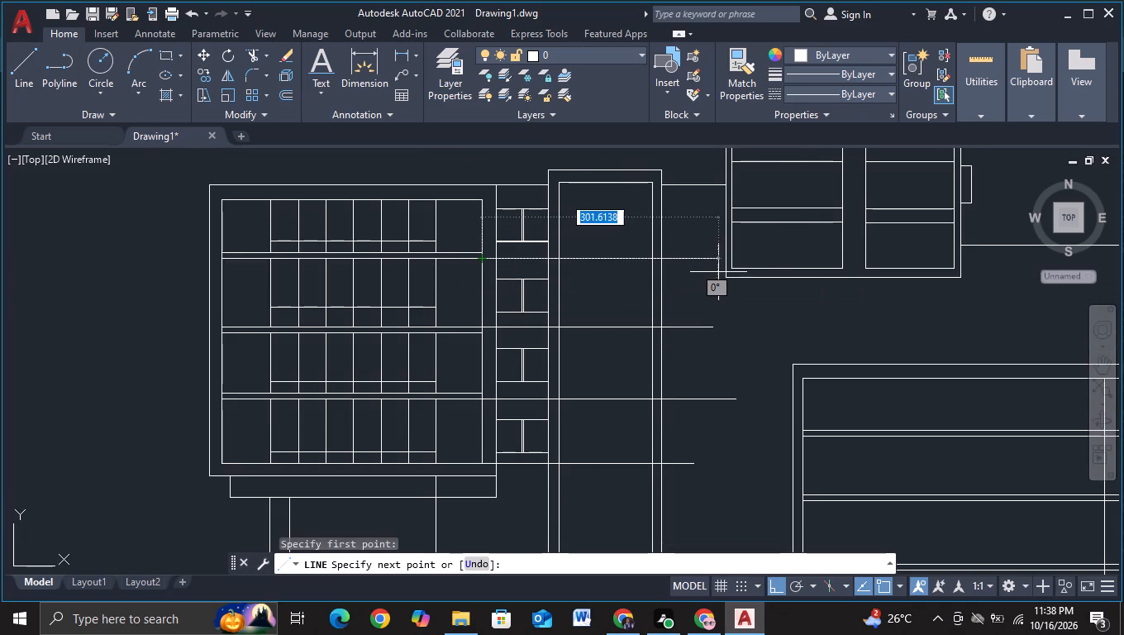
left_click(715, 270)
key("Escape")
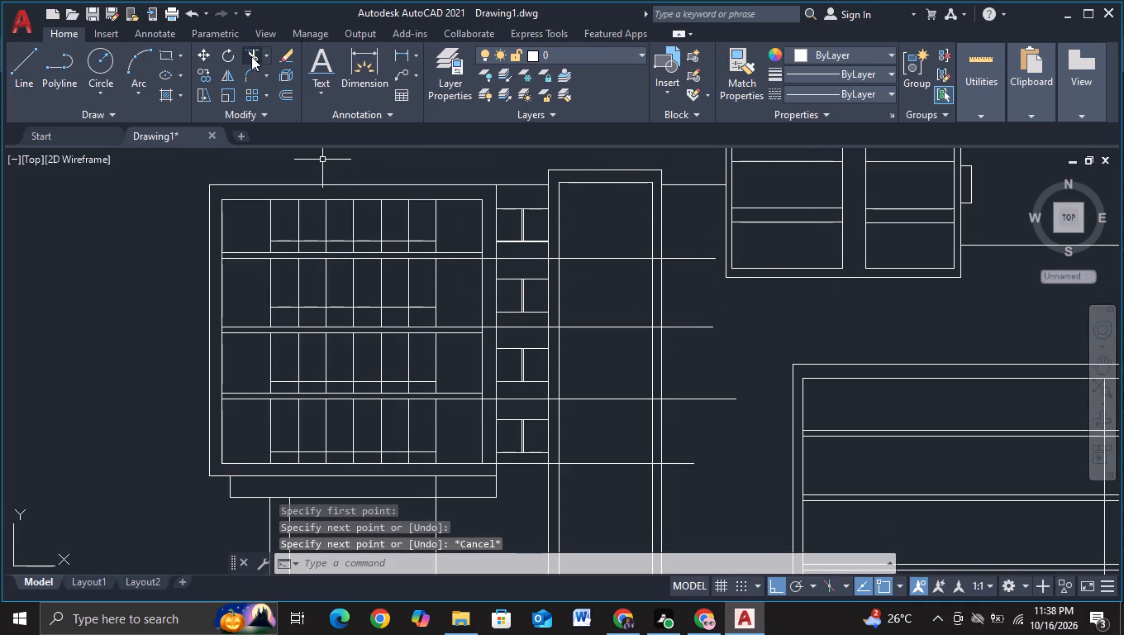
Trim the four new horizontal lines beyond the tower's right side and within its right frame.
left_click(251, 56)
left_click_drag(699, 227, 699, 411)
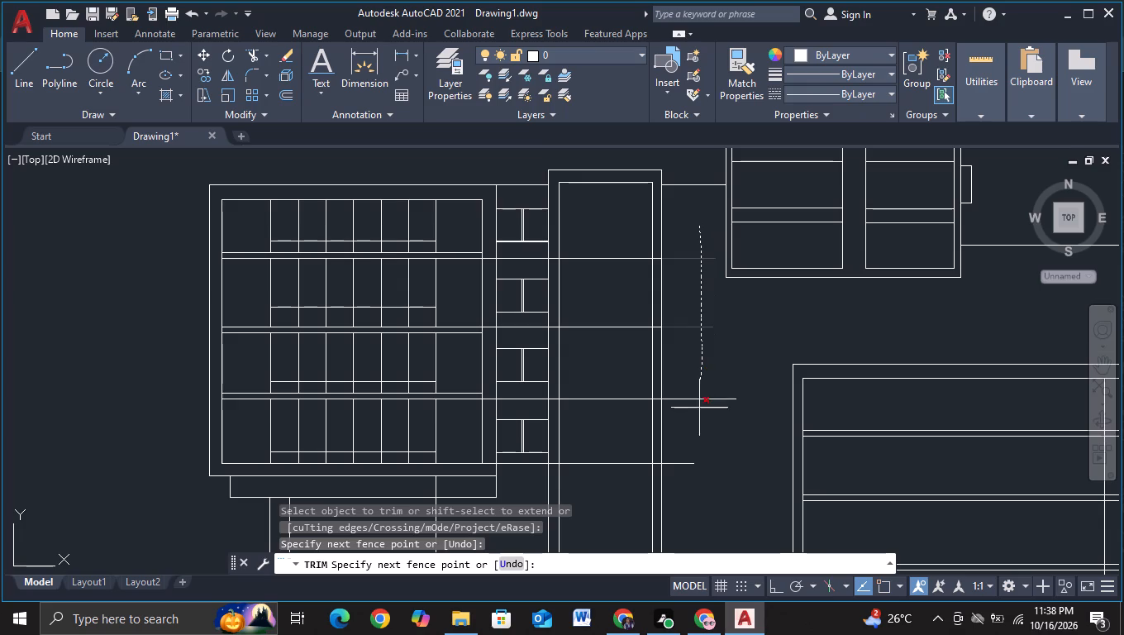
left_click_drag(699, 411, 688, 476)
scroll(680, 480, "up", 2)
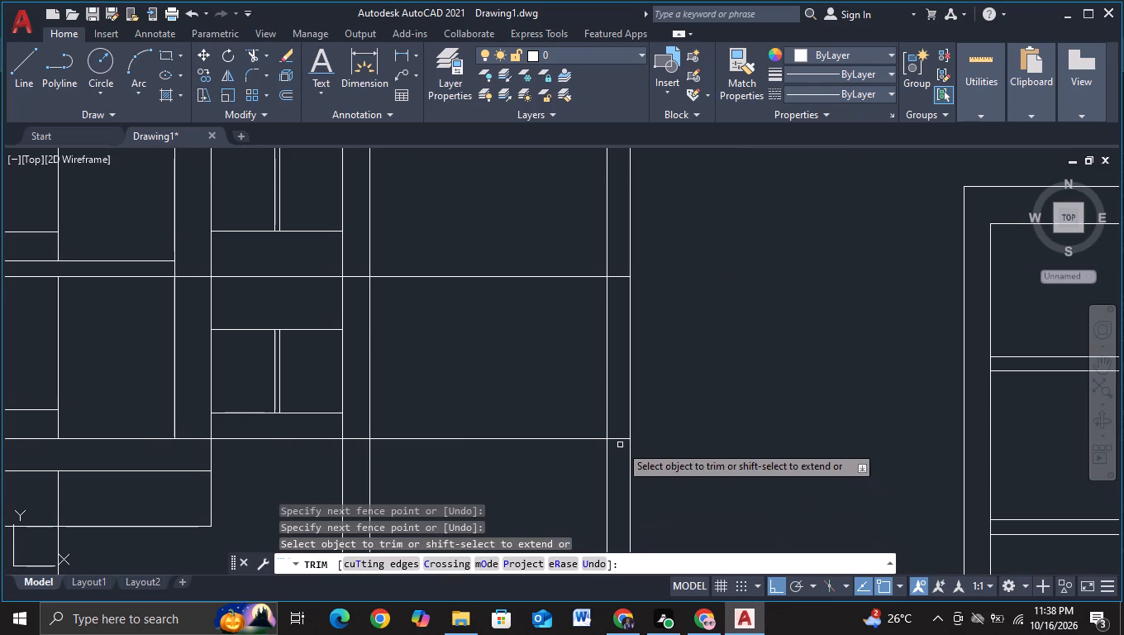
left_click(619, 439)
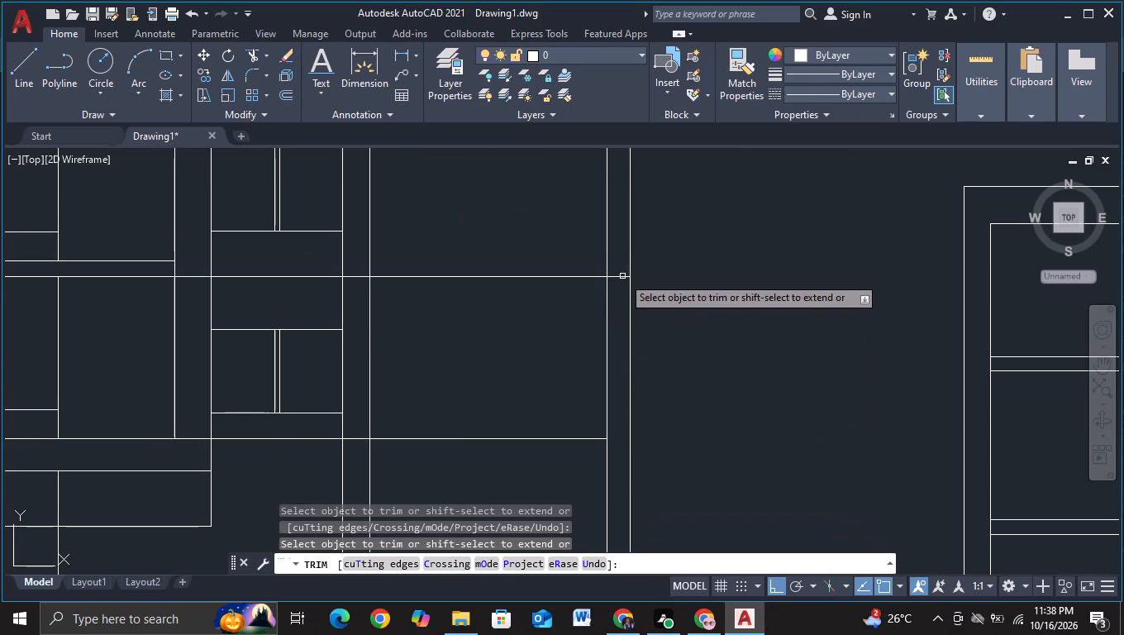
left_click(622, 276)
middle_click_drag(622, 276, 656, 554)
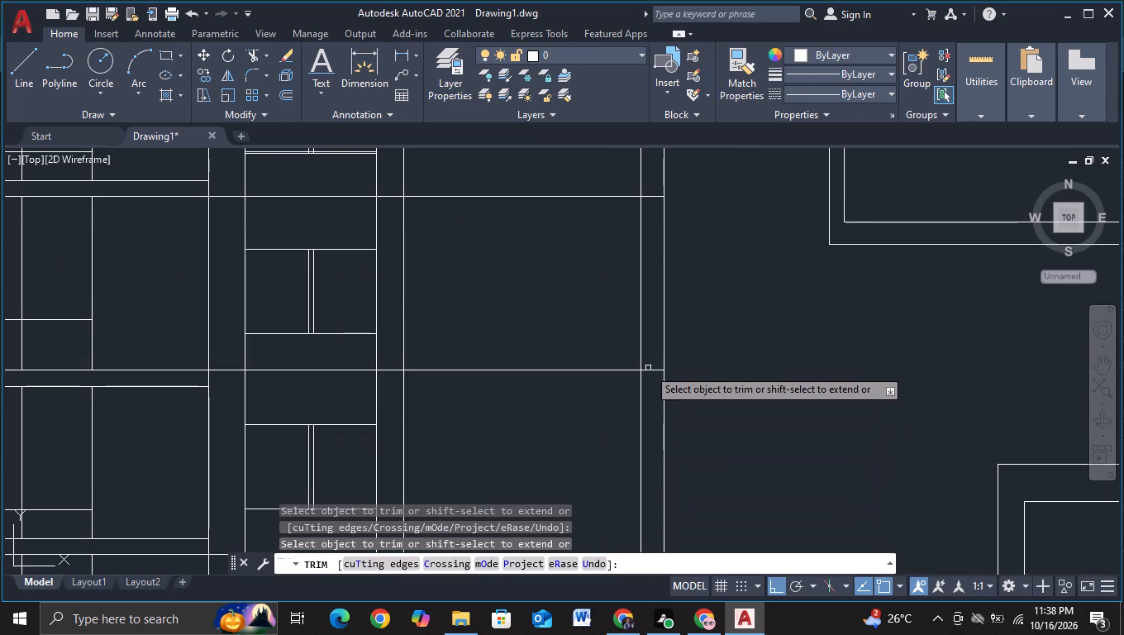
left_click(648, 371)
left_click(653, 197)
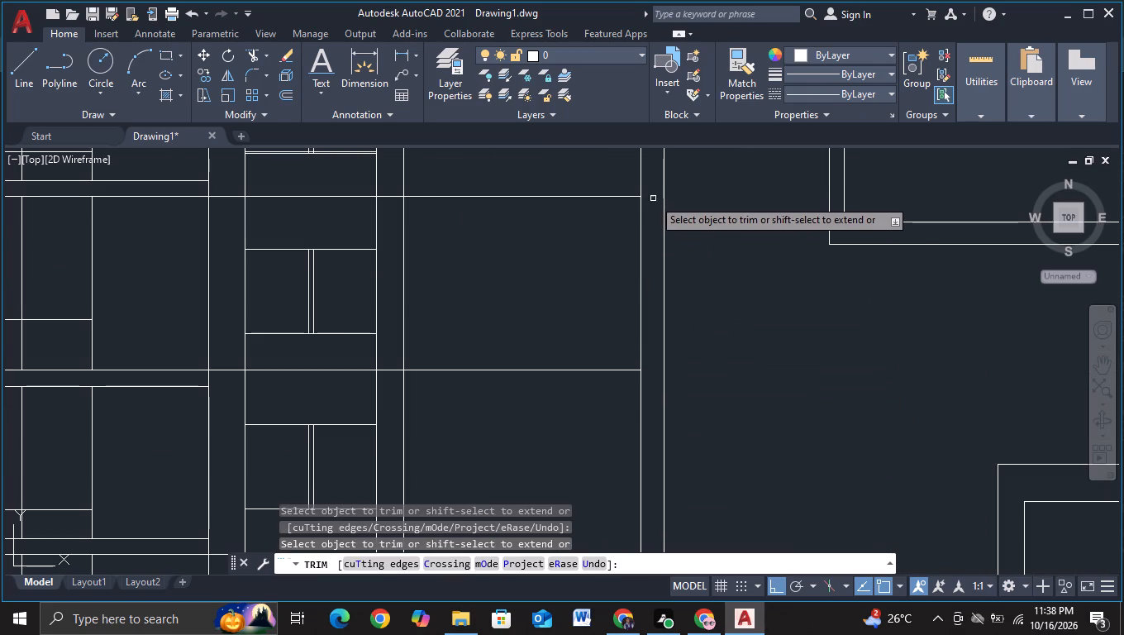
Trim the four horizontal lines out of the link between the left block and the tower.
scroll(676, 232, "down", 3)
scroll(625, 386, "up", 2)
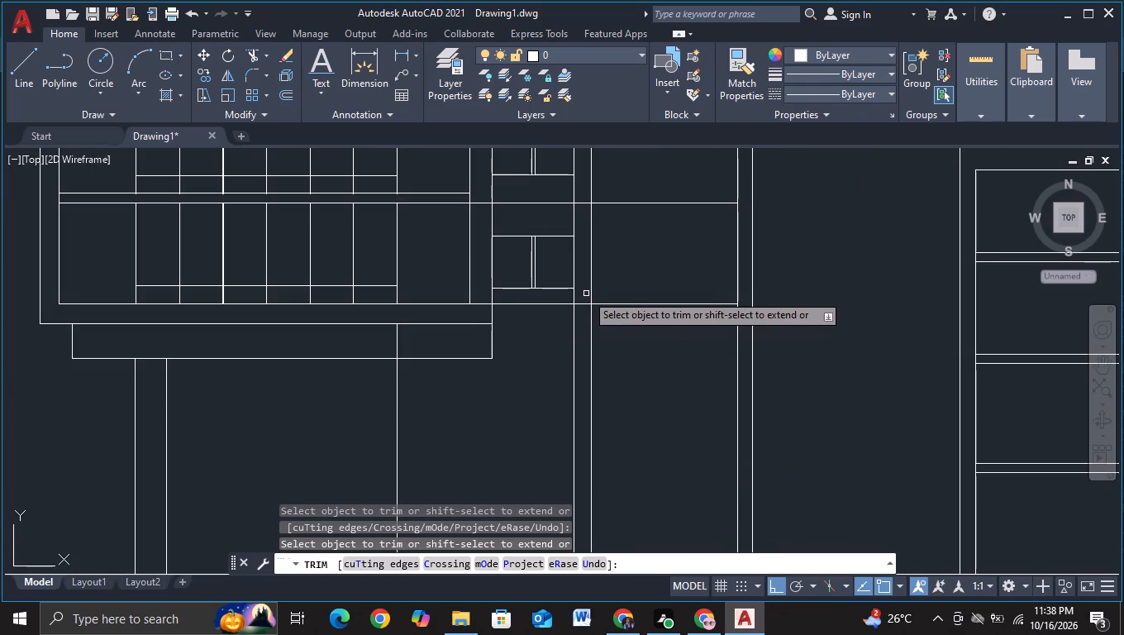
left_click_drag(535, 296, 533, 337)
left_click_drag(535, 193, 539, 212)
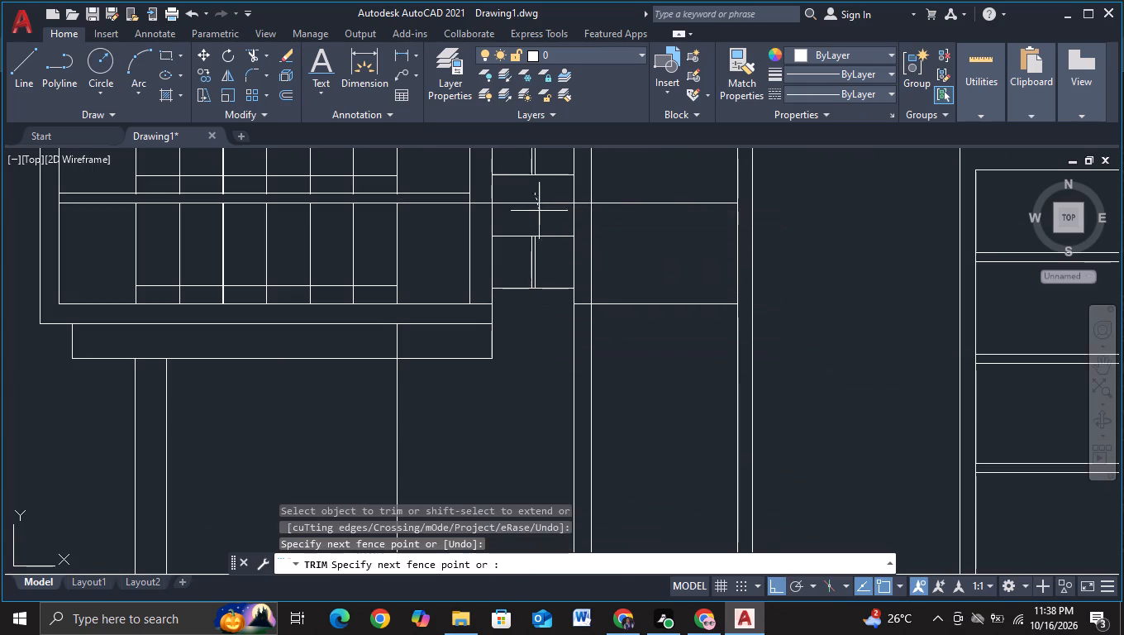
left_click_drag(539, 212, 539, 212)
middle_click_drag(541, 222, 590, 421)
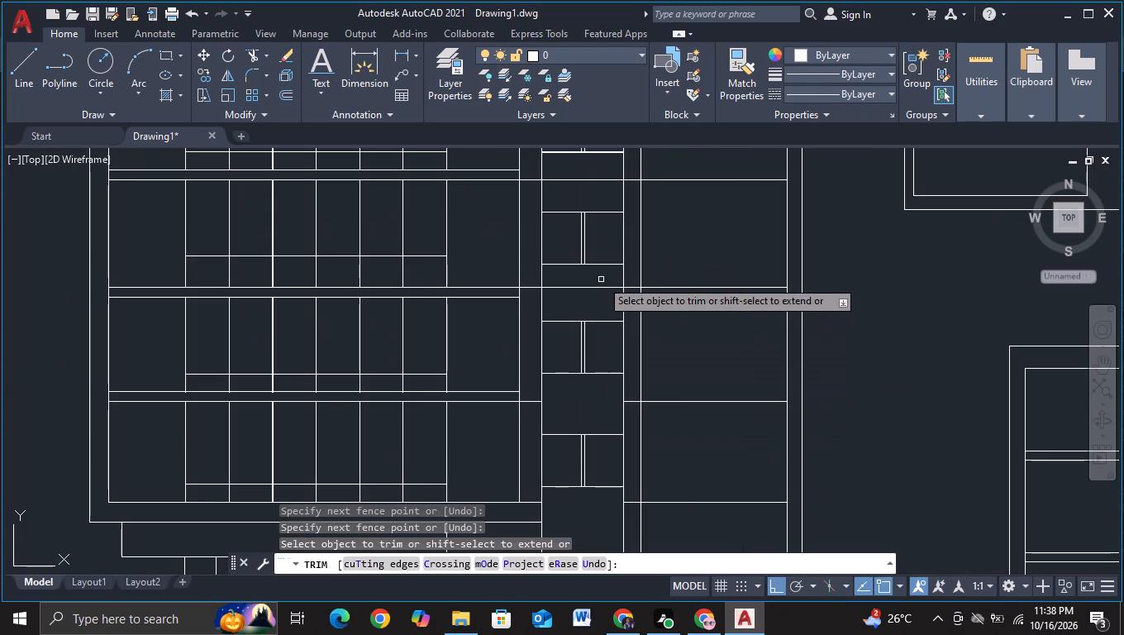
left_click_drag(601, 279, 597, 317)
middle_click_drag(586, 289, 590, 389)
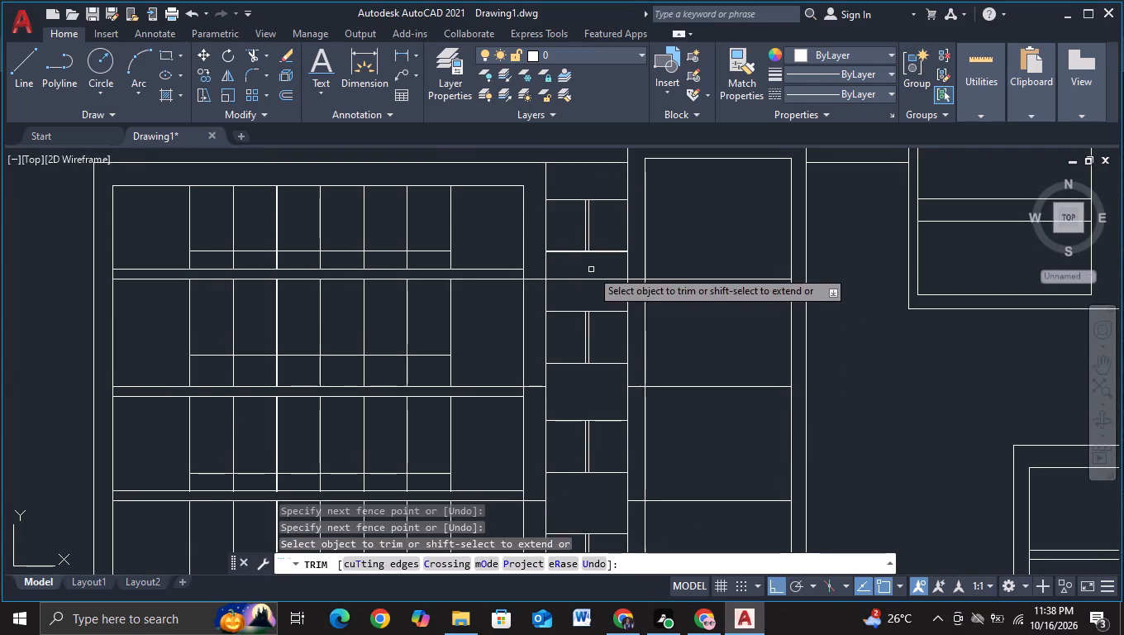
left_click_drag(591, 270, 590, 296)
Trim the four horizontal lines out of the tower's left frame.
left_click(636, 280)
middle_click_drag(705, 369, 682, 294)
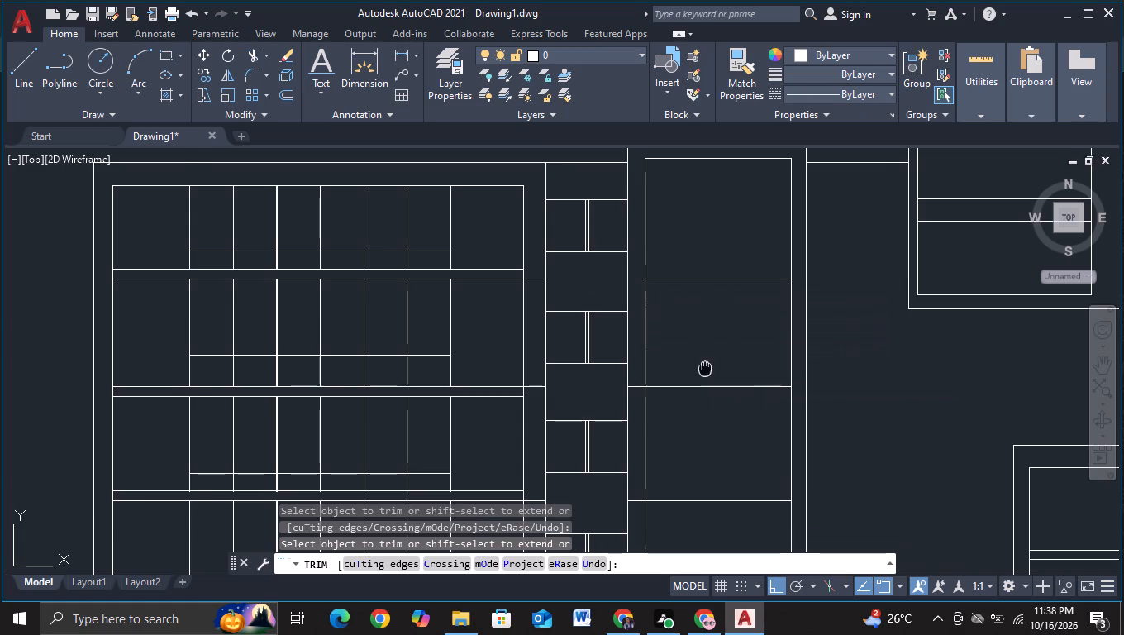
middle_click_drag(682, 294, 669, 263)
left_click(598, 279)
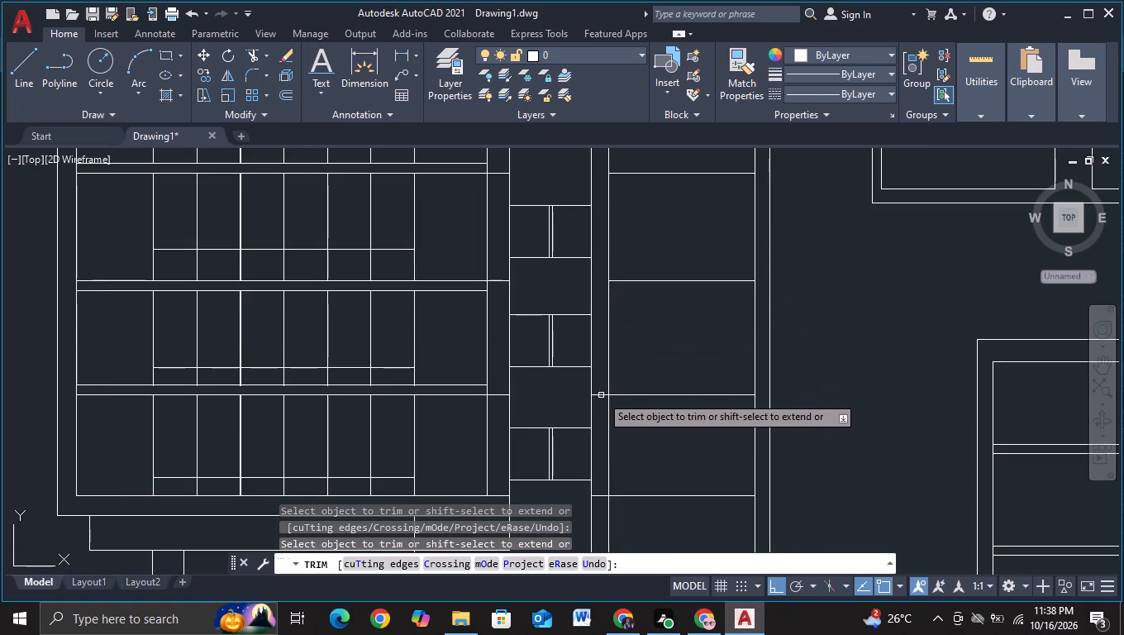
left_click(601, 397)
middle_click_drag(633, 449, 607, 325)
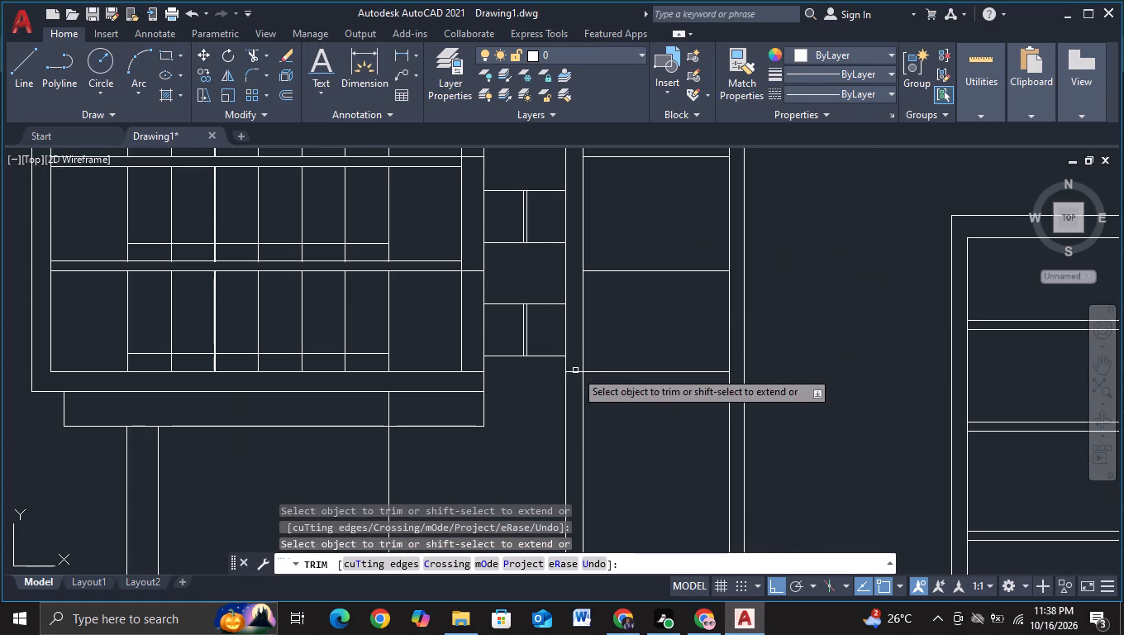
left_click(575, 370)
Trim the leftover horizontal line pieces out of the left block's right frame.
left_click_drag(469, 264, 469, 291)
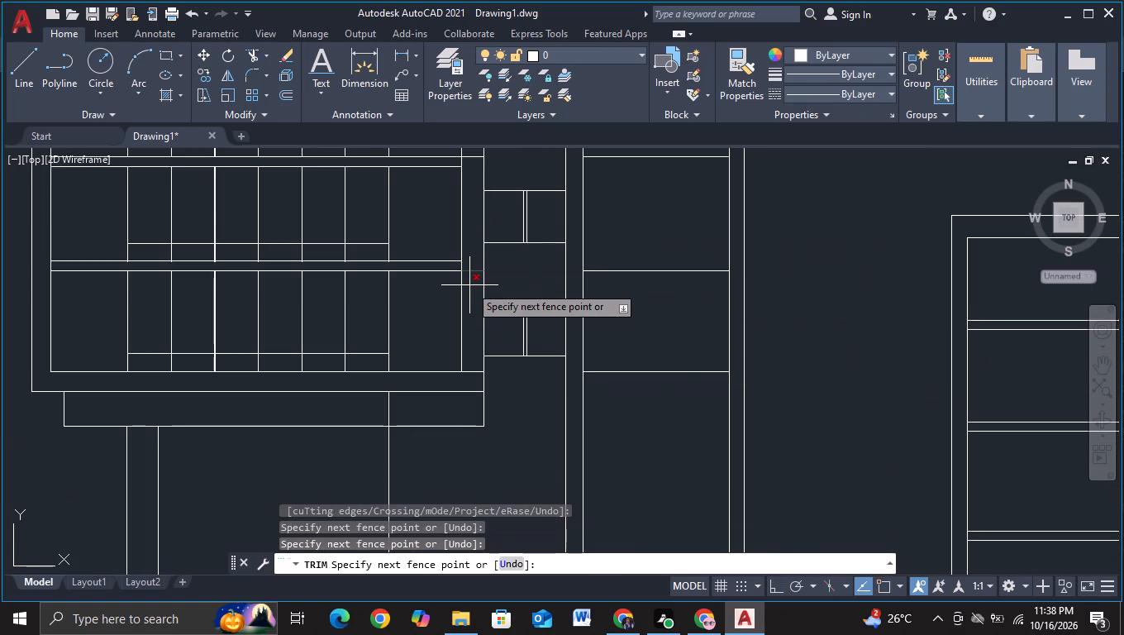
left_click(469, 285)
middle_click_drag(469, 285, 496, 455)
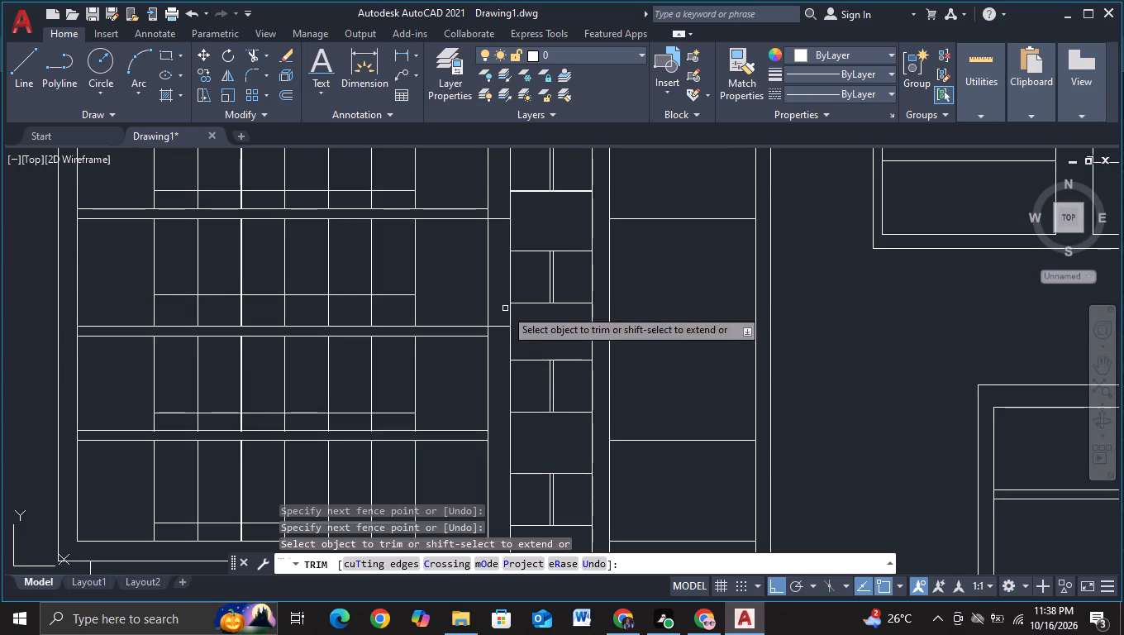
left_click_drag(502, 311, 502, 330)
left_click(502, 346)
middle_click_drag(493, 321, 507, 464)
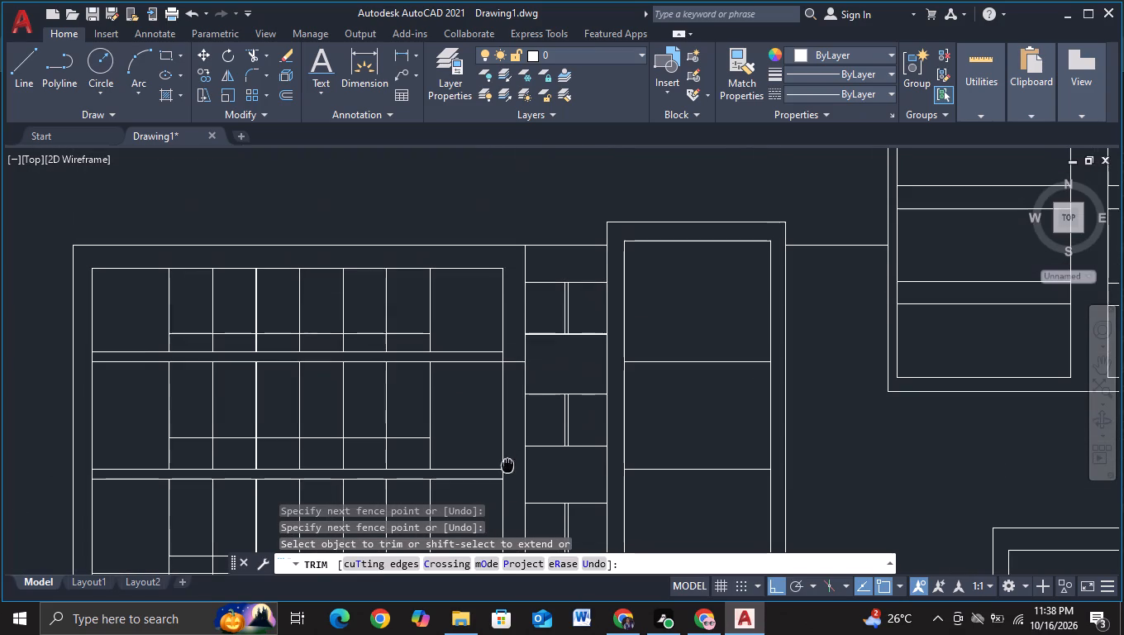
left_click_drag(513, 351, 515, 389)
scroll(515, 389, "down", 2)
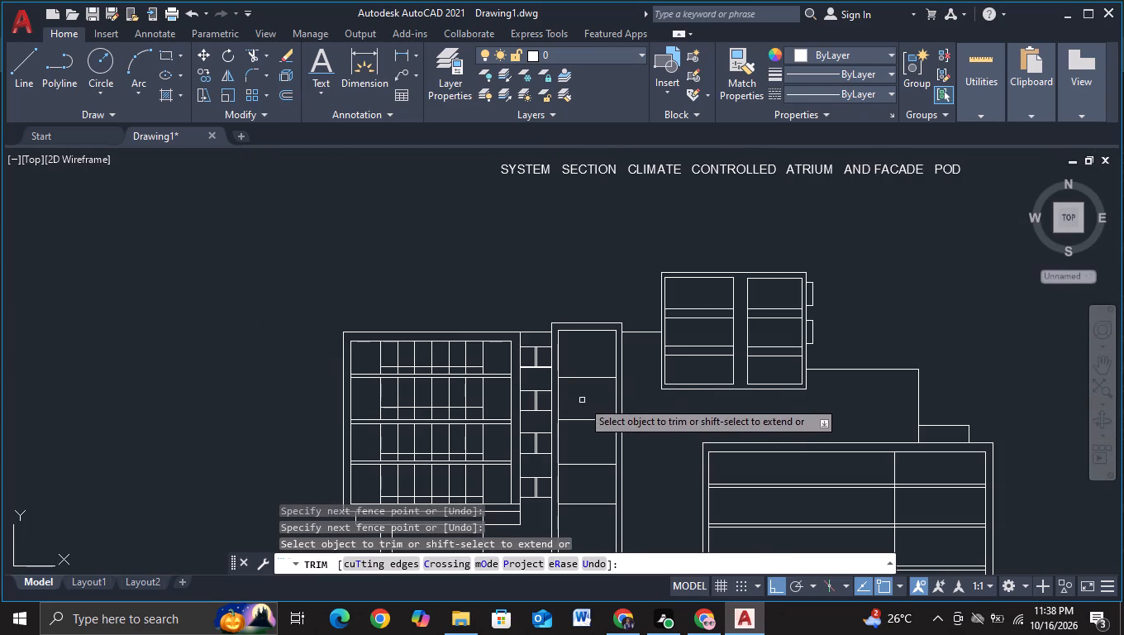
middle_click_drag(580, 434, 555, 345)
key("Escape")
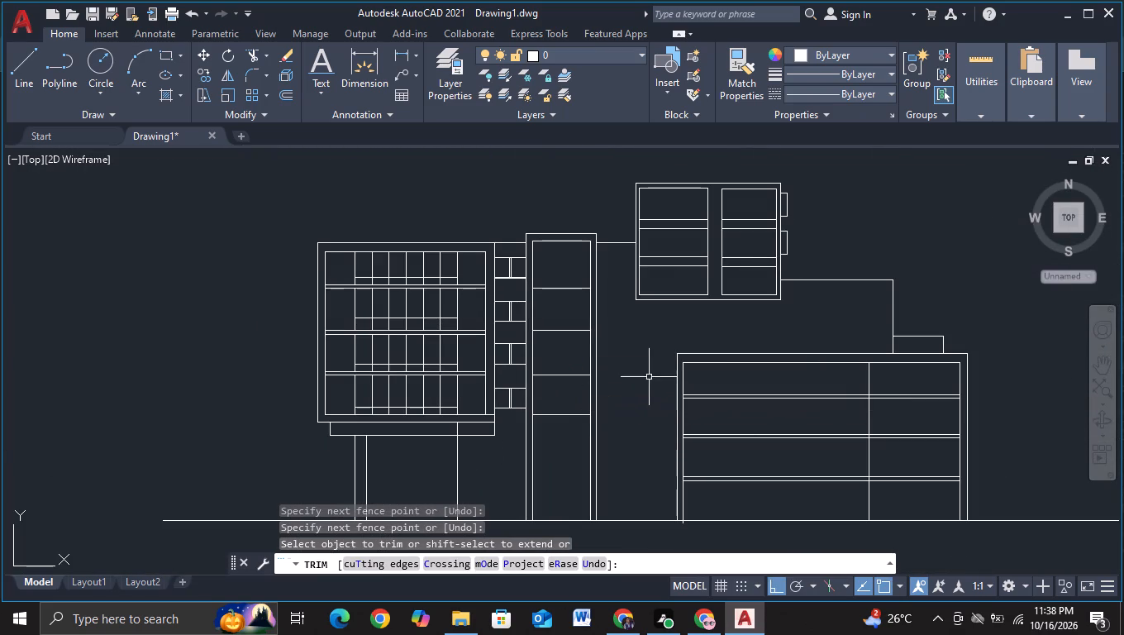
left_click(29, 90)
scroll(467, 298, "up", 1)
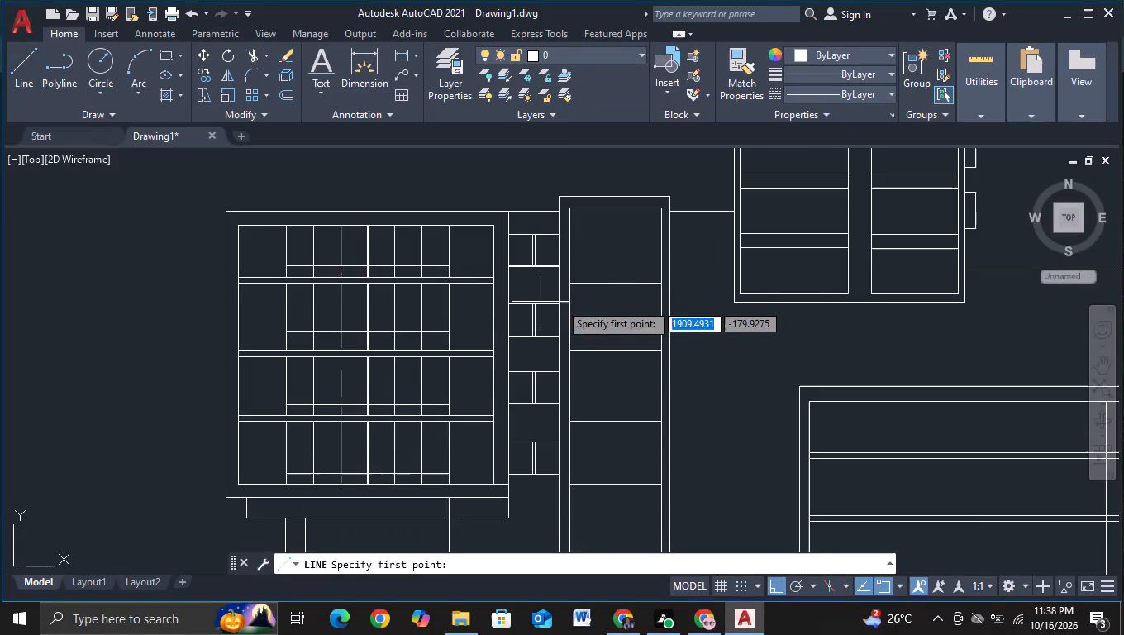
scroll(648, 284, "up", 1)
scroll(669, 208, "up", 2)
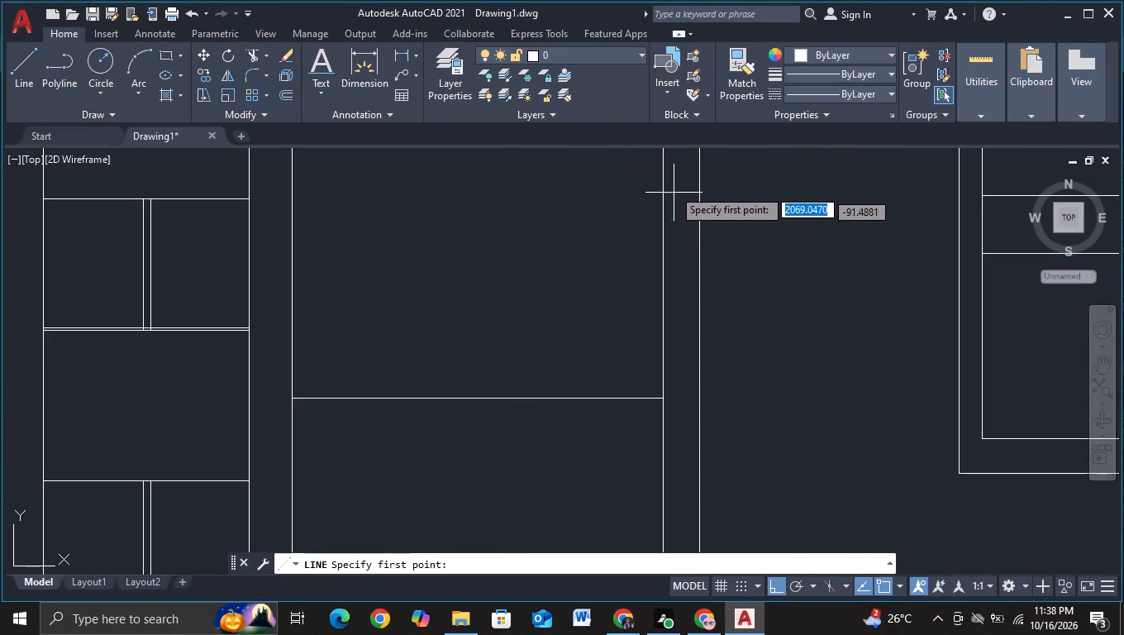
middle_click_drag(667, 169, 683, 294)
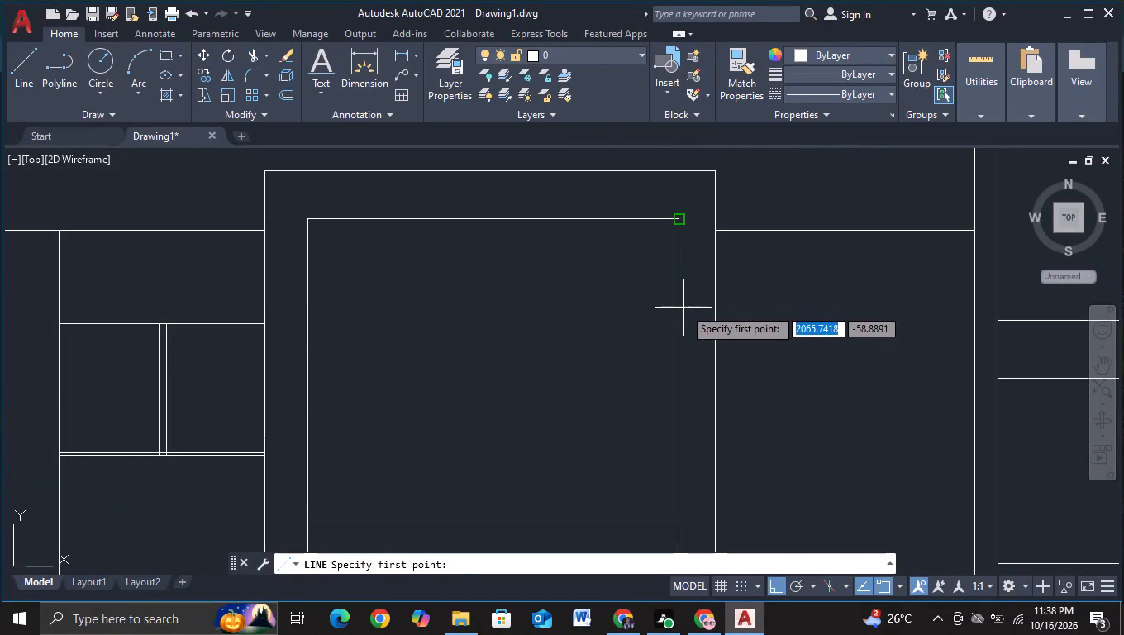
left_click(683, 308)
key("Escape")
Draw an L-shaped opening outline in the tower's top floor, from its right frame leftward and down past the floor line below.
left_click(28, 101)
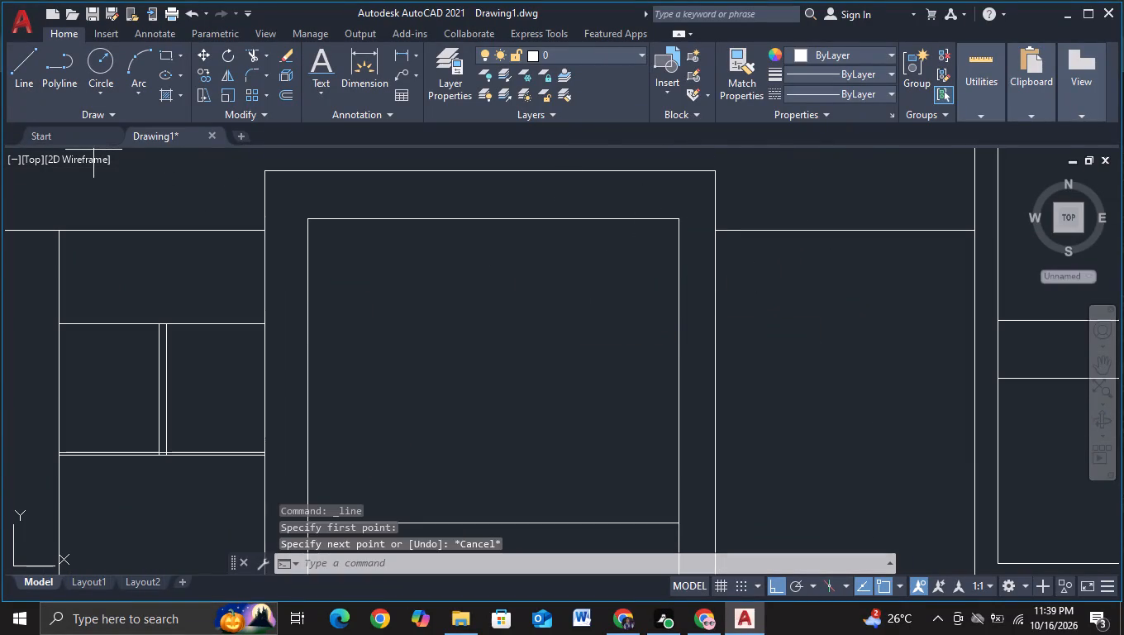
left_click(691, 308)
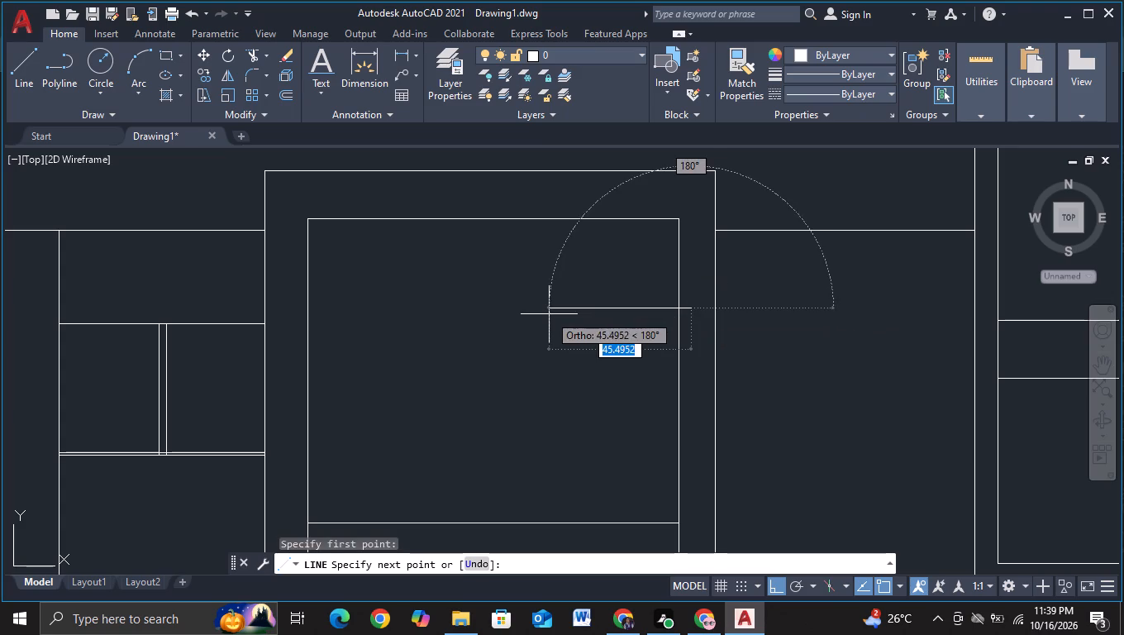
left_click(536, 315)
middle_click_drag(531, 423, 520, 305)
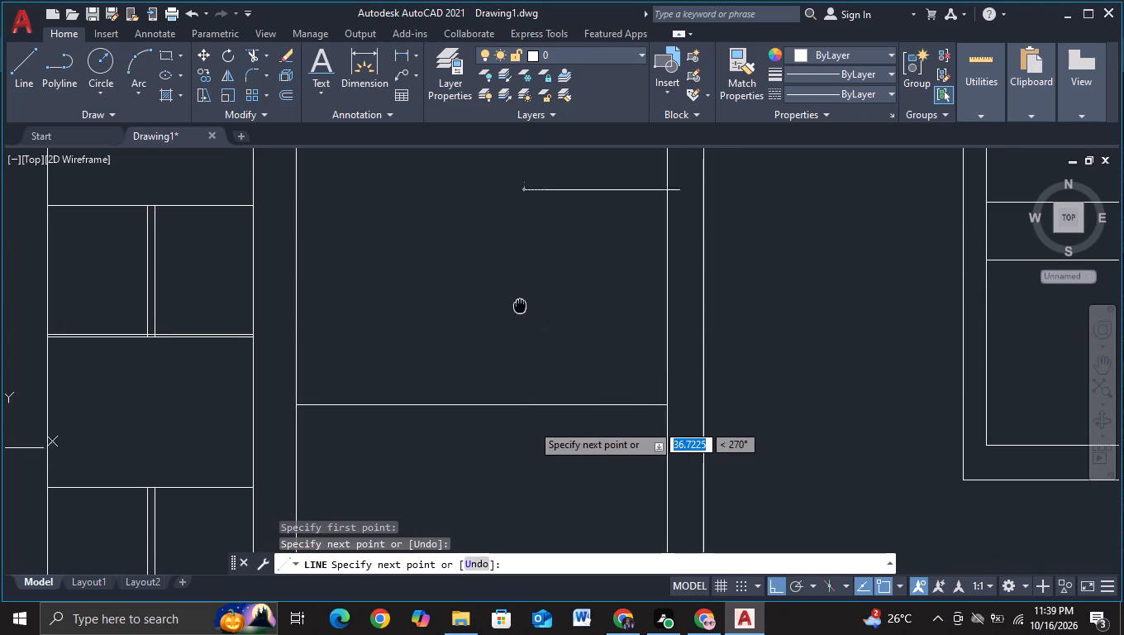
left_click(530, 449)
key("Escape")
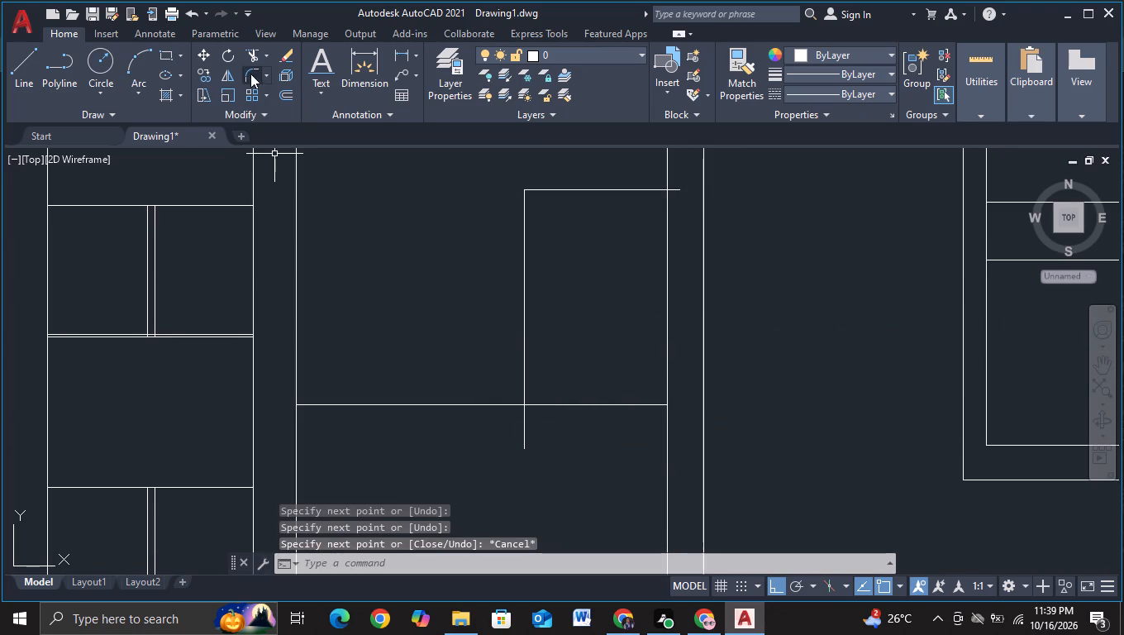
Trim the outline's ends where they overrun the floor line and the tower's right inner edge.
left_click(247, 57)
left_click_drag(473, 435, 522, 435)
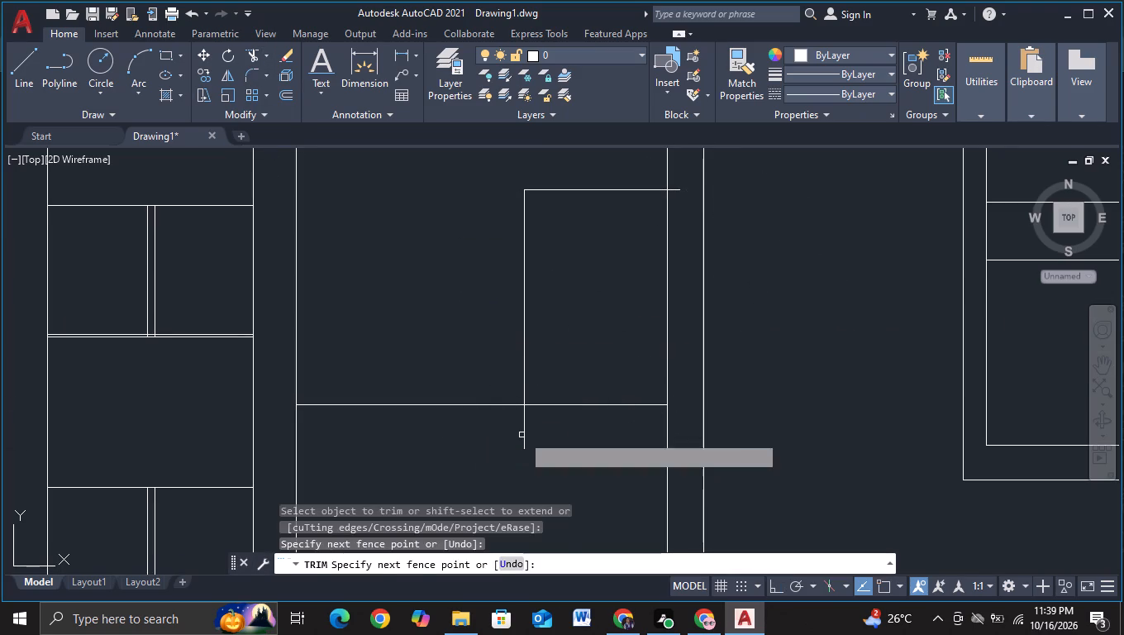
left_click_drag(555, 425, 484, 423)
middle_click_drag(598, 356, 526, 436)
left_click(609, 269)
scroll(698, 321, "down", 2)
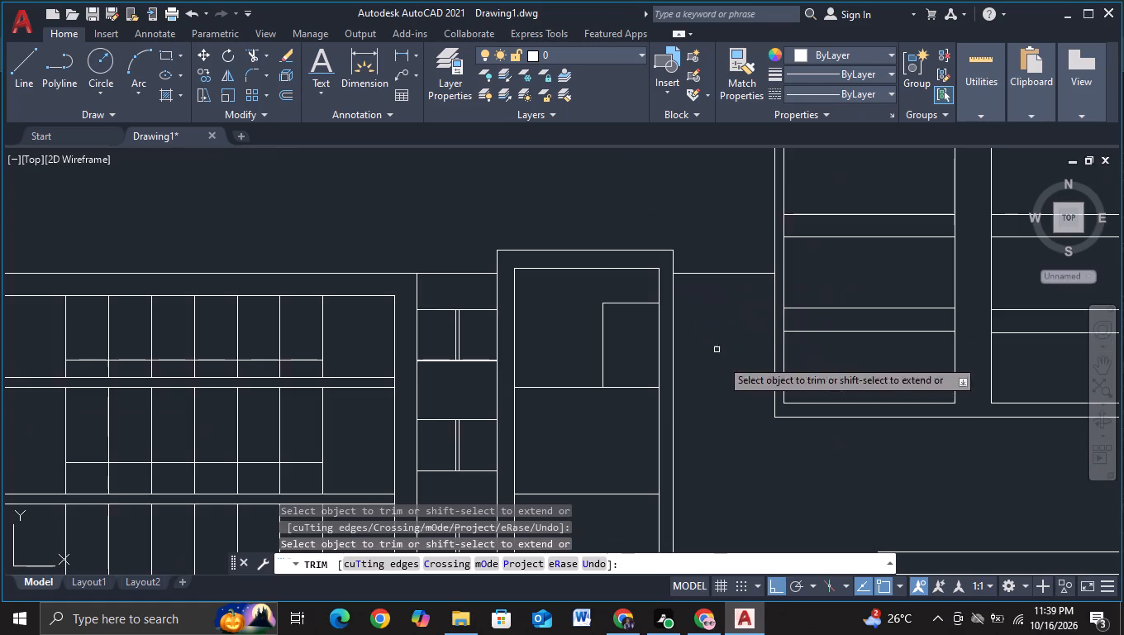
middle_click_drag(729, 396, 714, 333)
key("Escape")
Copy the two-line opening outline straight down into each of the tower's three floors below.
left_click_drag(617, 225, 569, 297)
key("c")
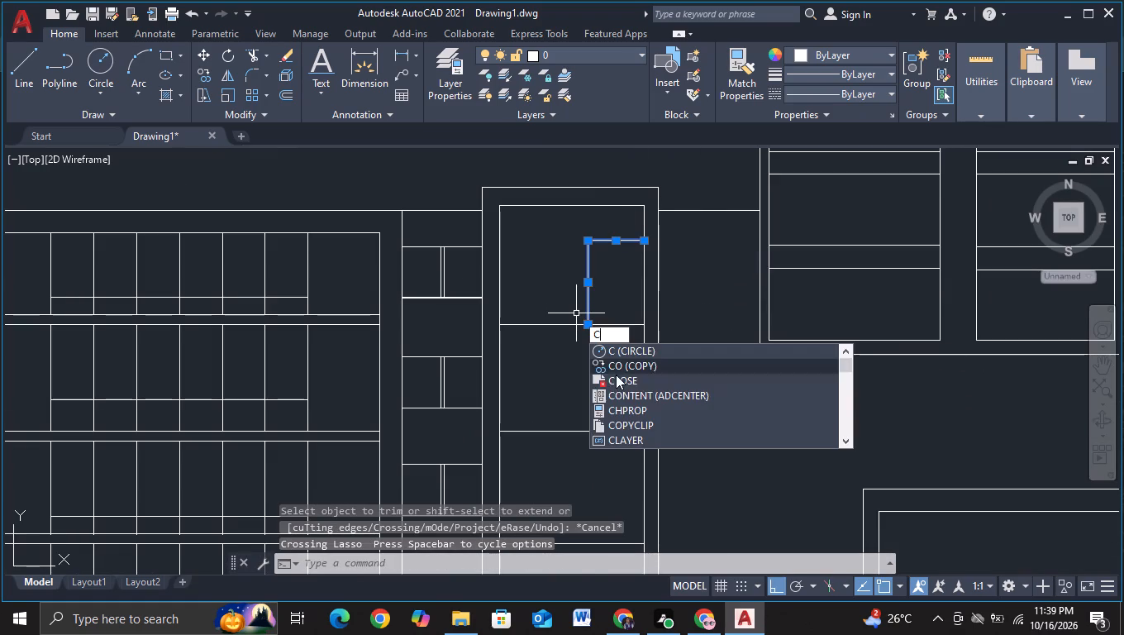
left_click(623, 367)
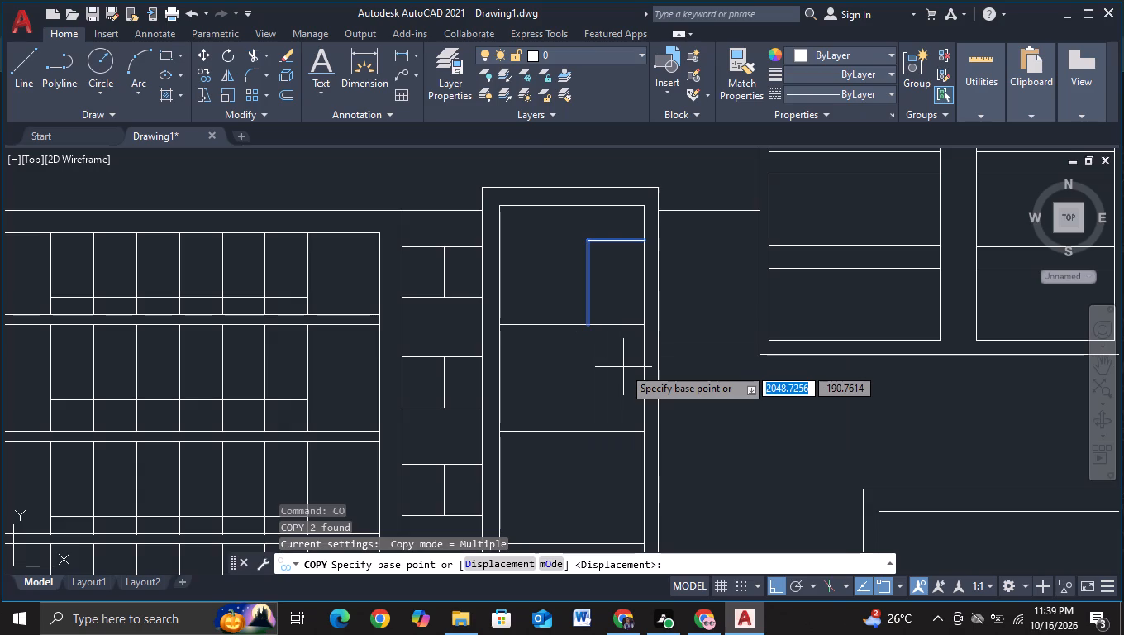
left_click(585, 278)
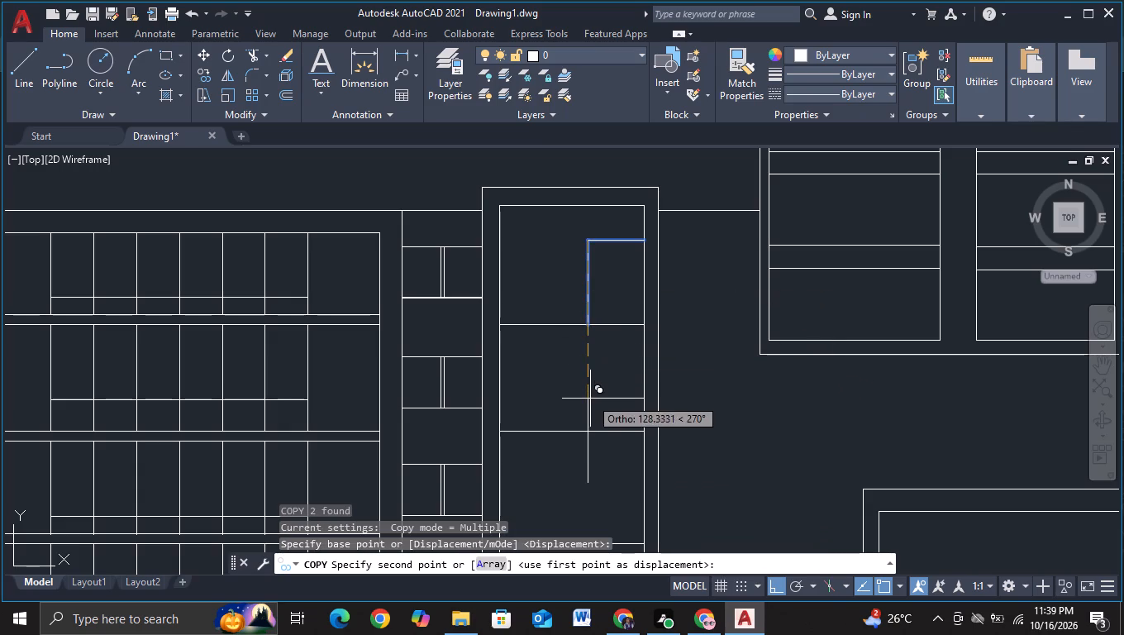
left_click(597, 347)
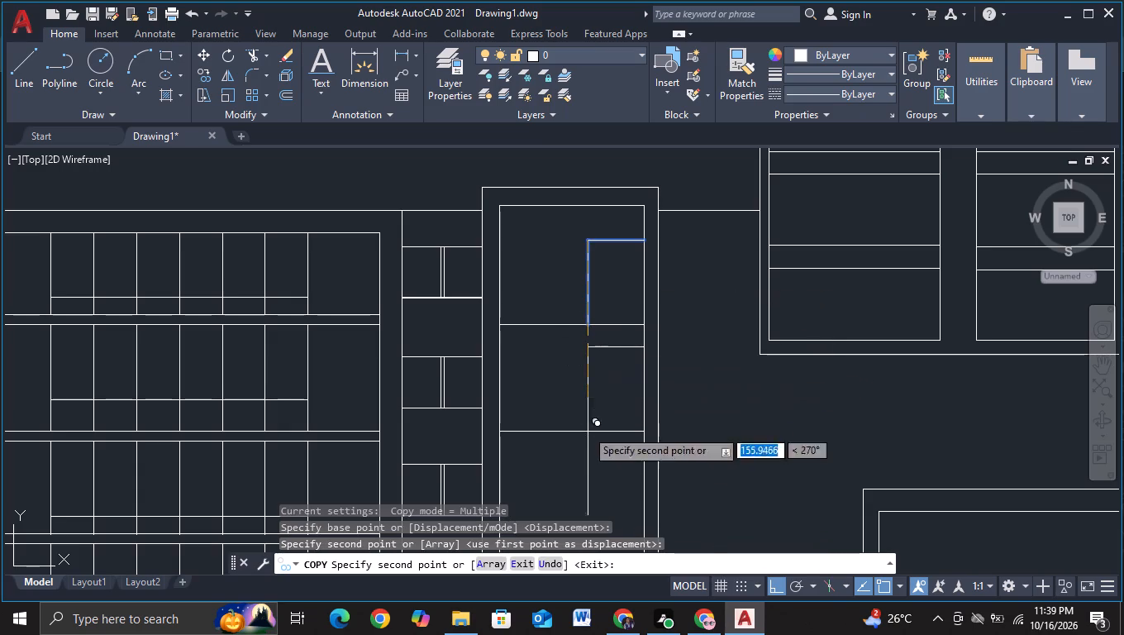
middle_click_drag(584, 445, 588, 313)
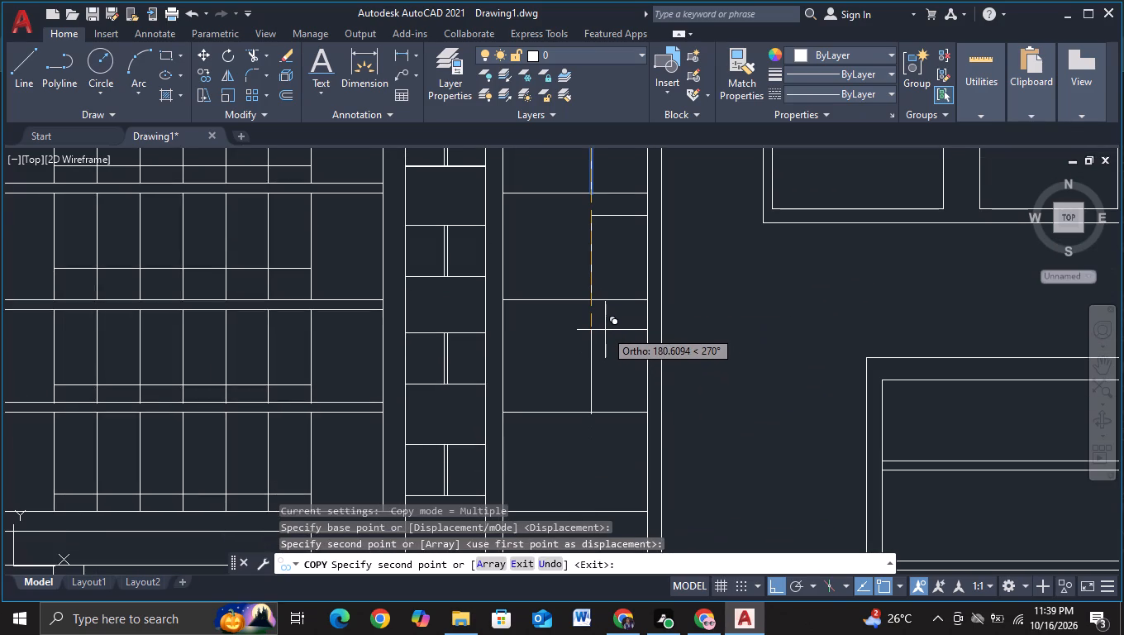
left_click(605, 327)
middle_click_drag(605, 425, 603, 308)
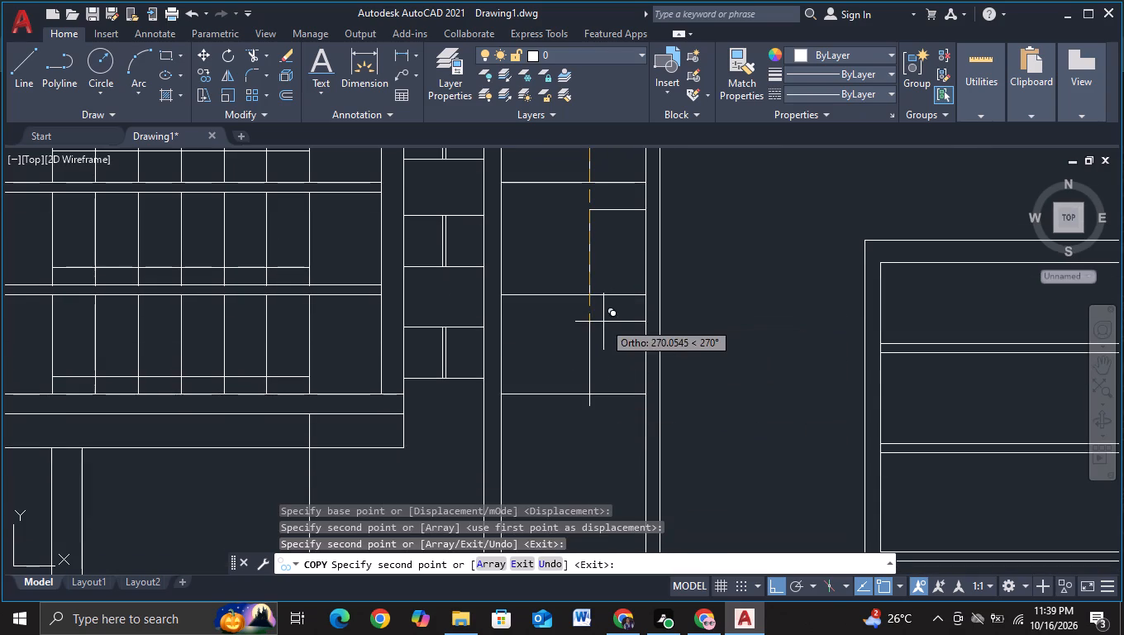
left_click(609, 310)
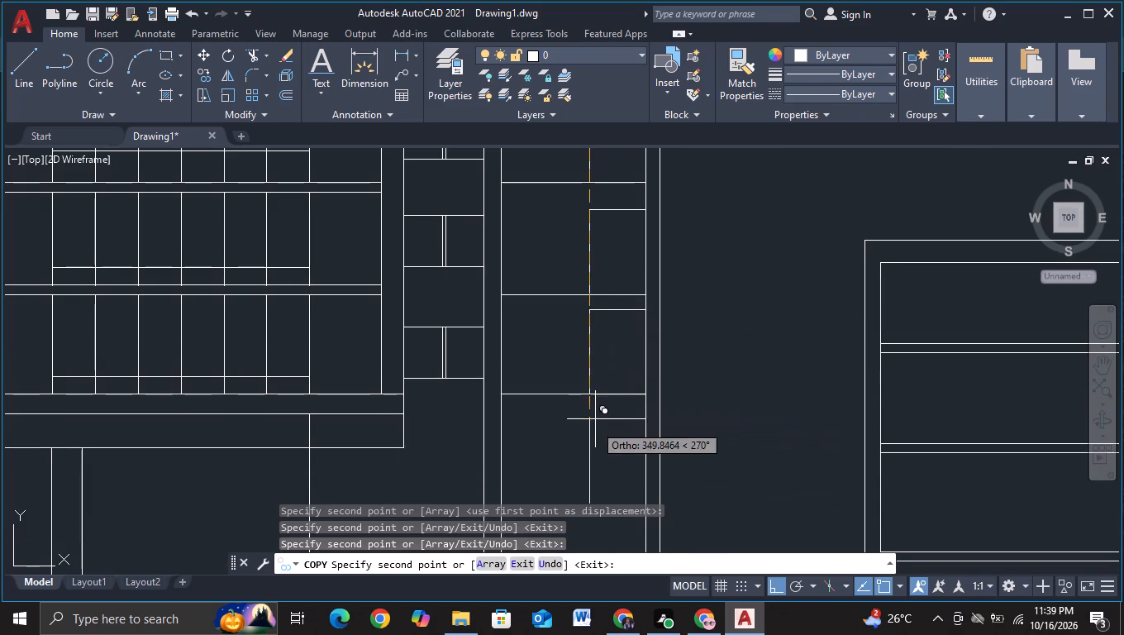
middle_click_drag(593, 427, 595, 273)
key("Escape")
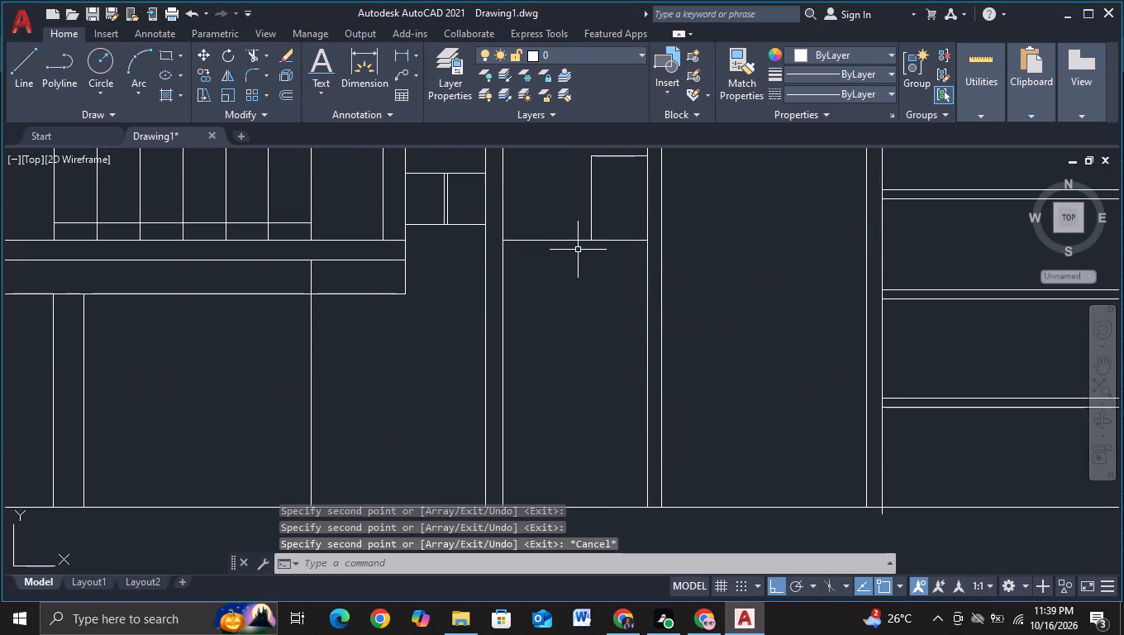
Copy the tower's lowest floor line straight down about 100 units, between the tower's inner edges.
left_click(576, 241)
key("c")
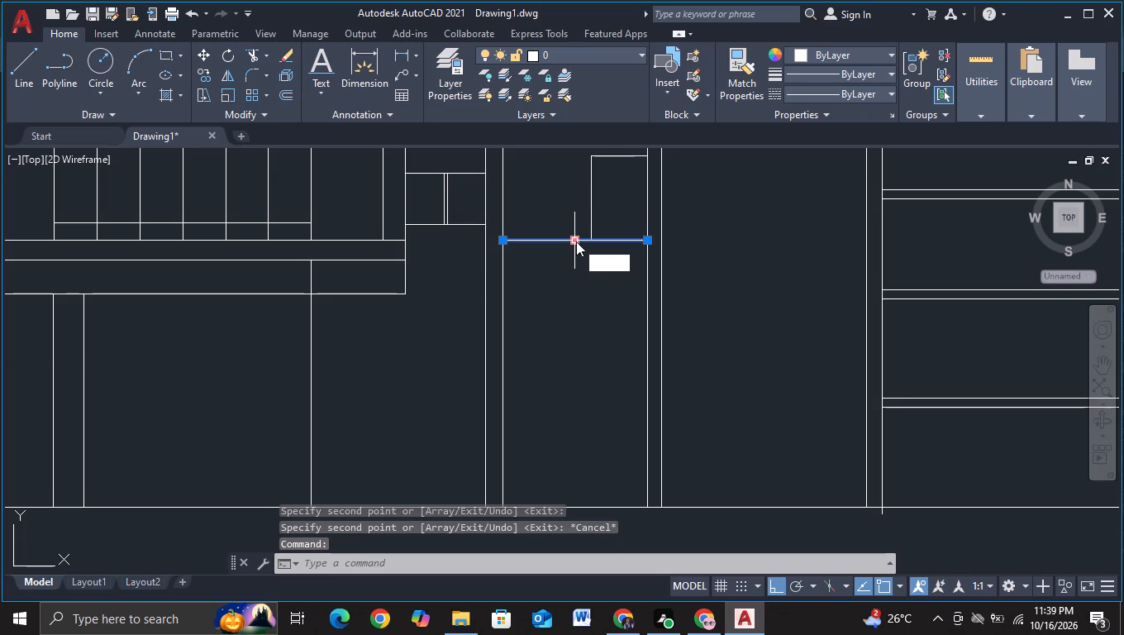
left_click(608, 295)
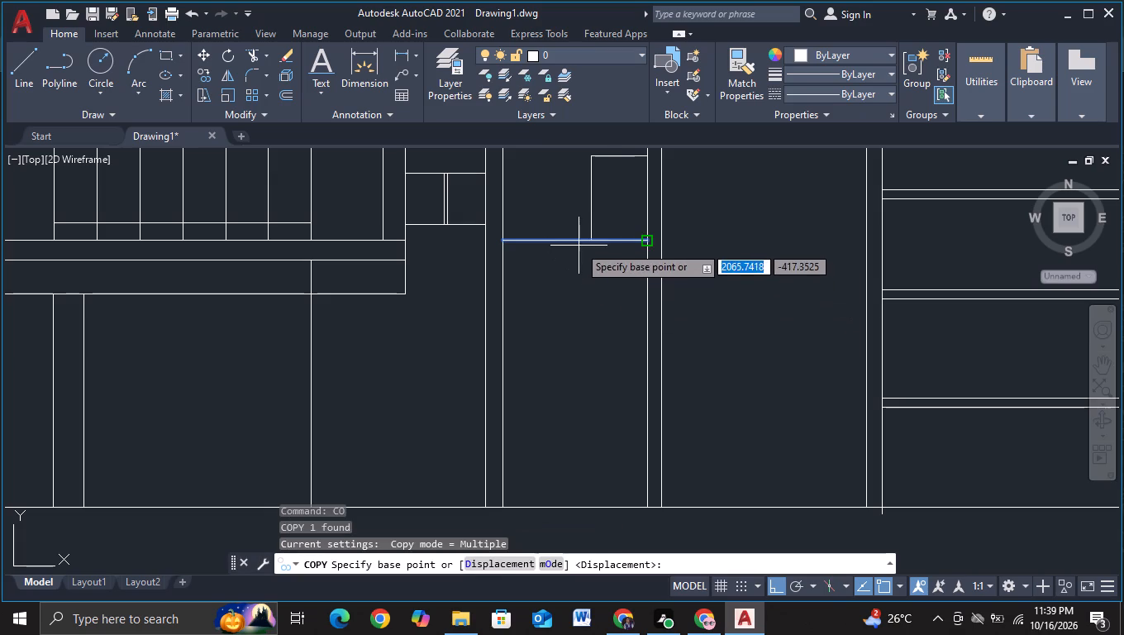
left_click(579, 246)
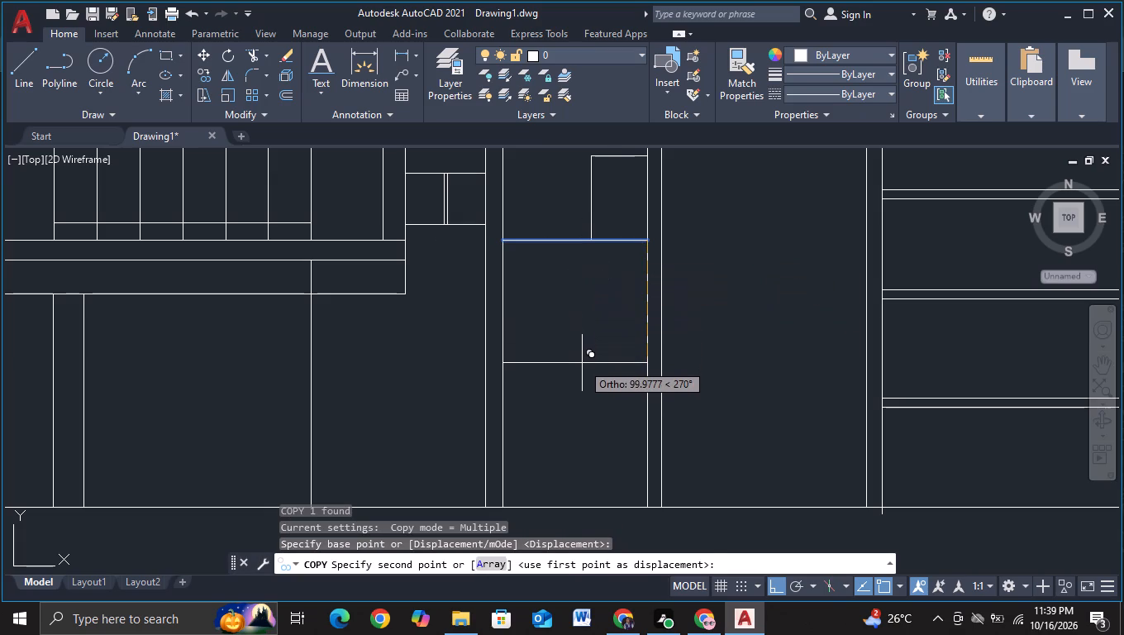
left_click(582, 363)
key("Escape")
middle_click(582, 188)
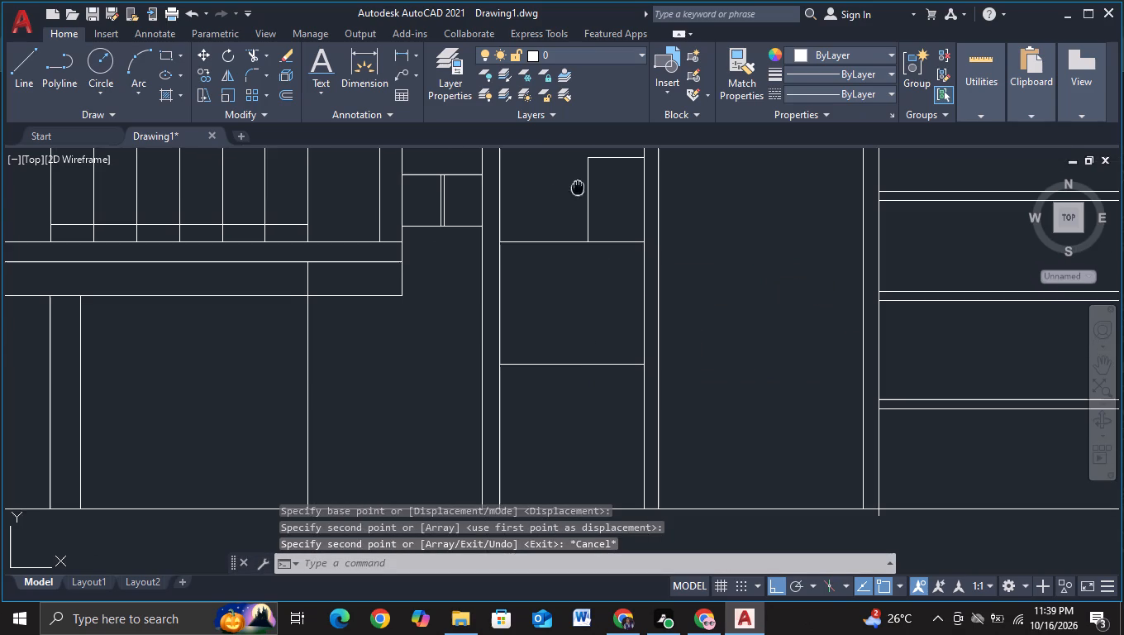
Move the copied floor line straight down by about 5 units.
left_click(582, 365)
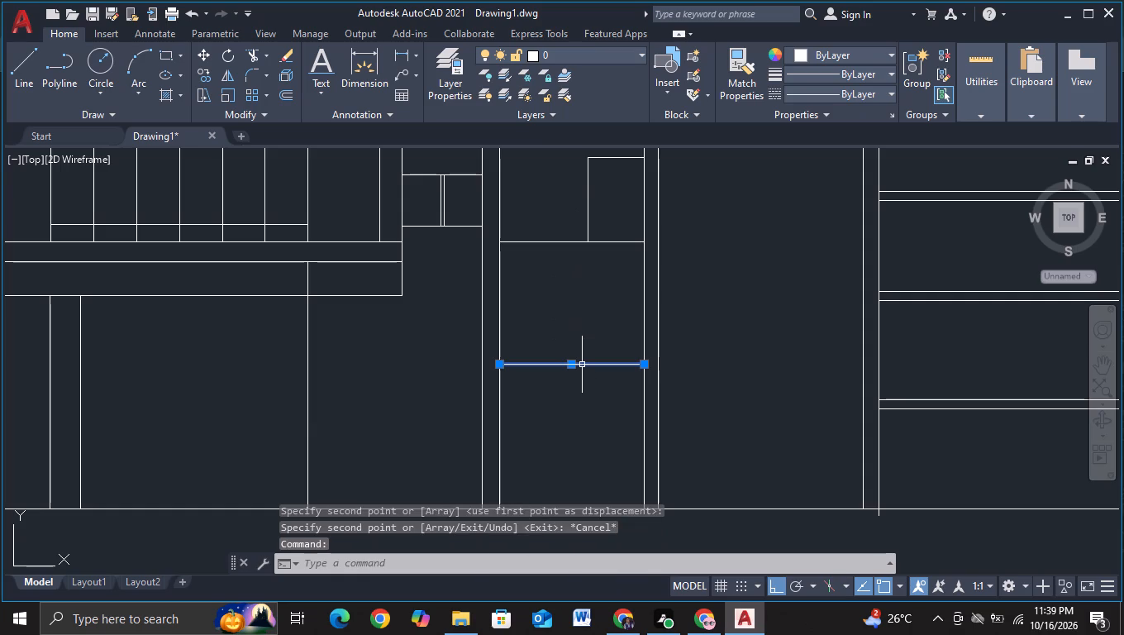
key("m")
left_click(641, 407)
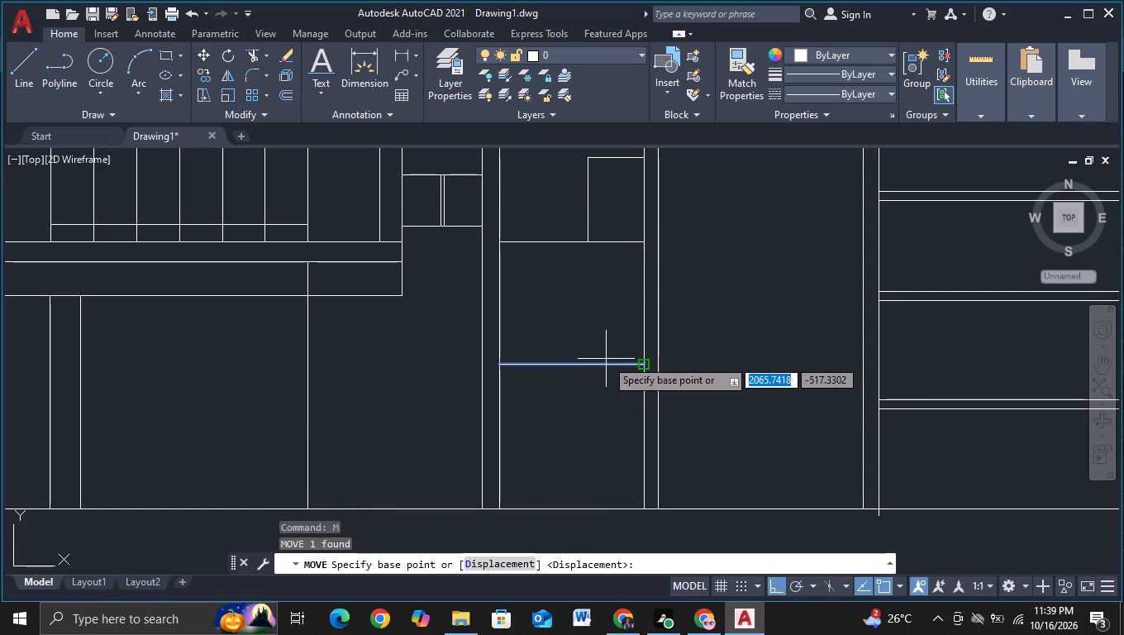
left_click(606, 363)
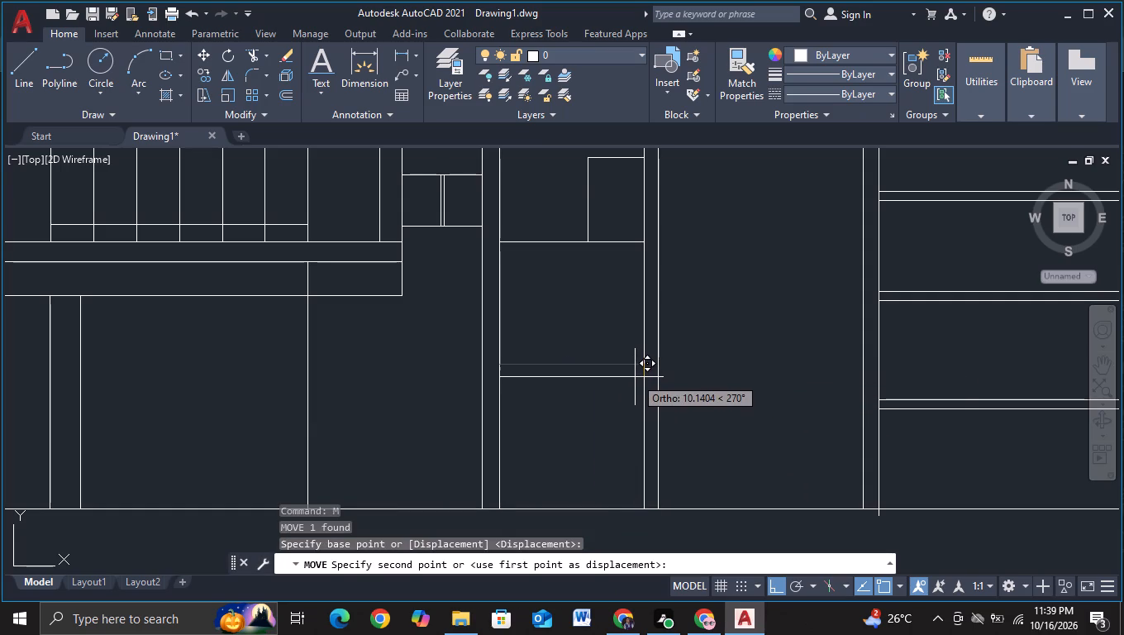
scroll(636, 375, "up", 2)
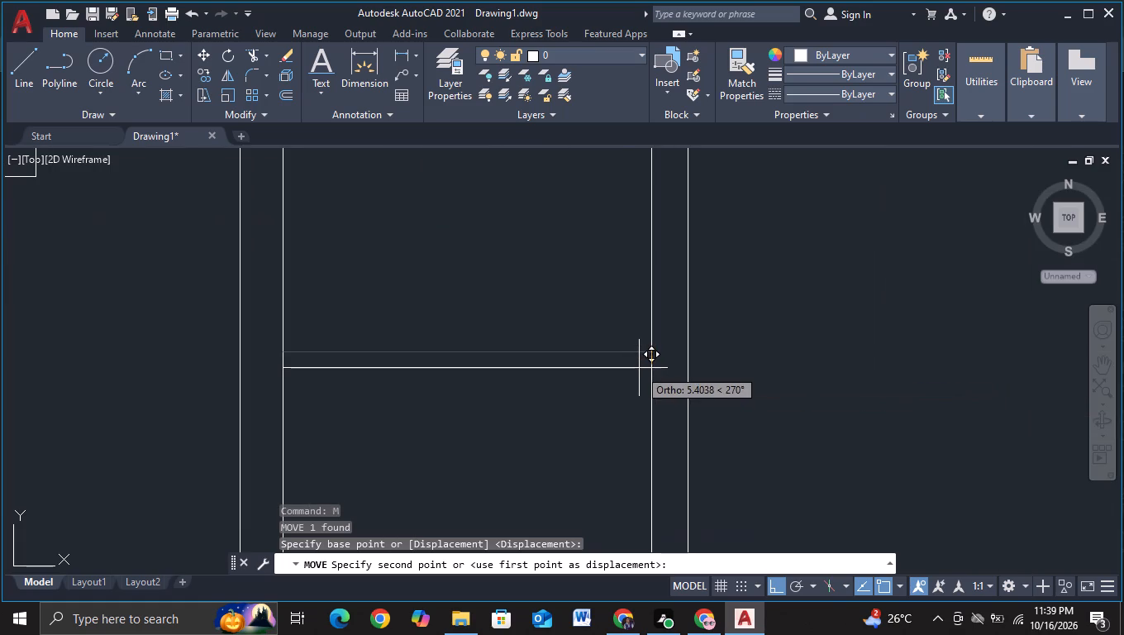
left_click(639, 368)
scroll(641, 365, "down", 3)
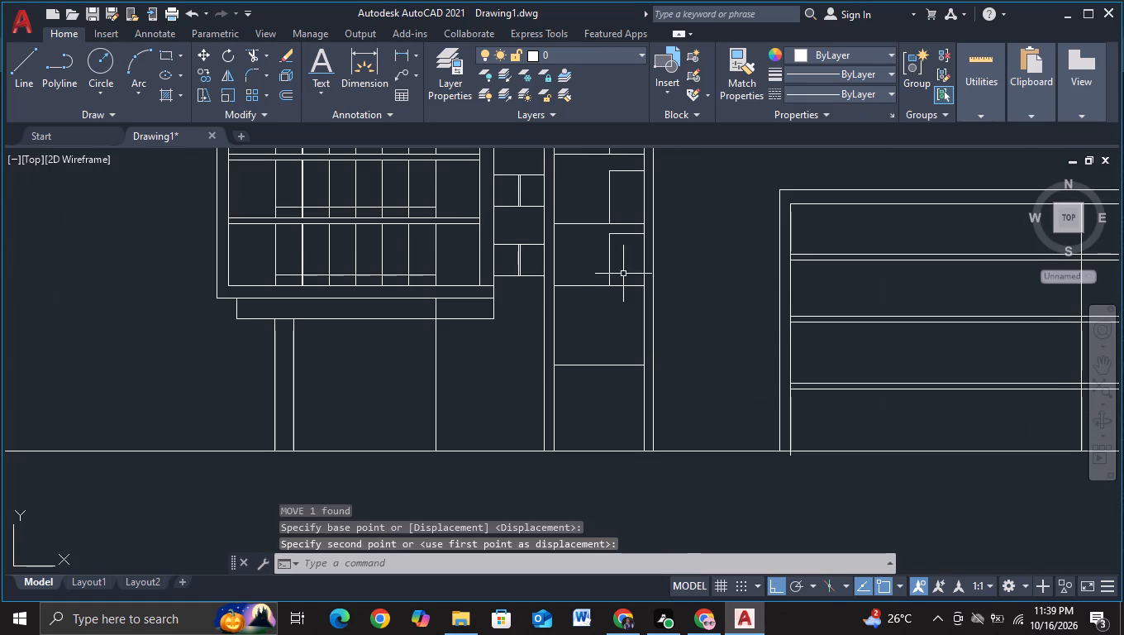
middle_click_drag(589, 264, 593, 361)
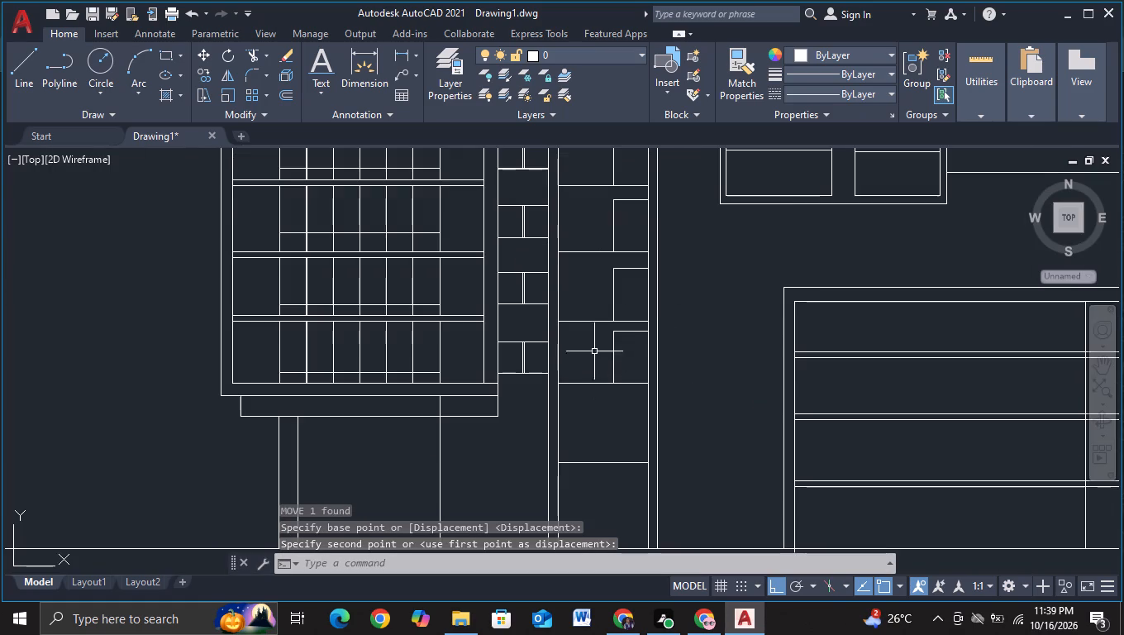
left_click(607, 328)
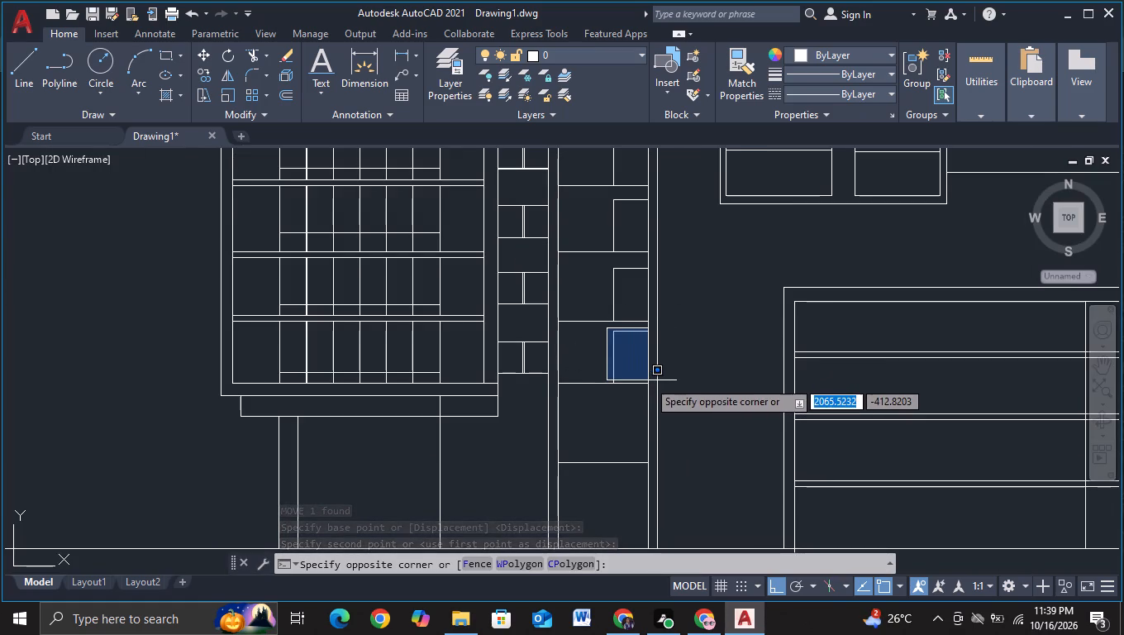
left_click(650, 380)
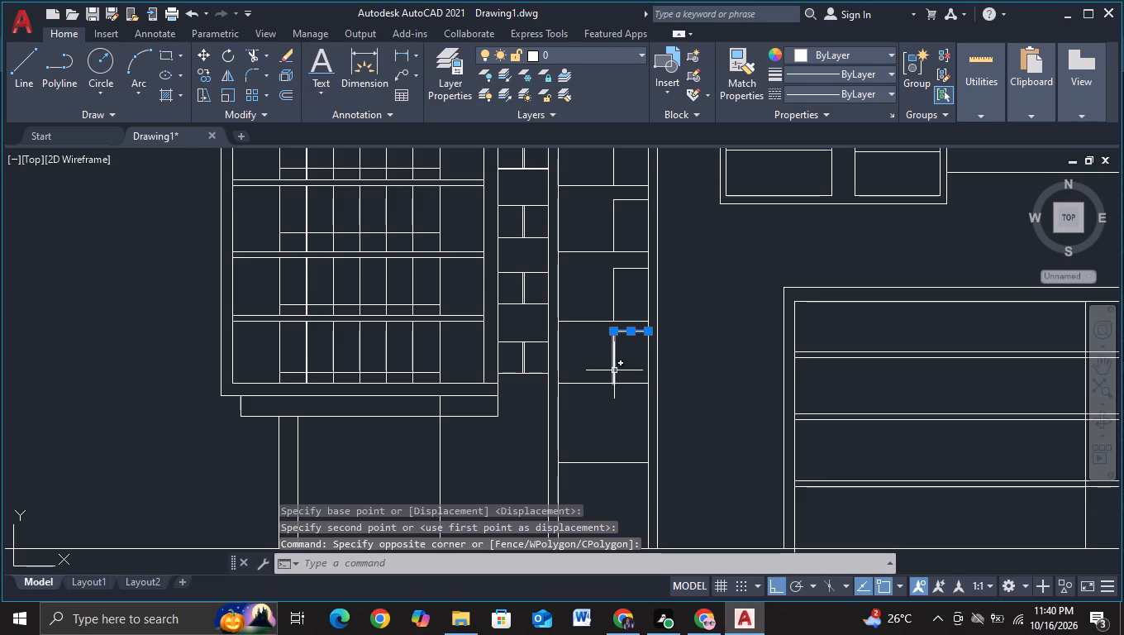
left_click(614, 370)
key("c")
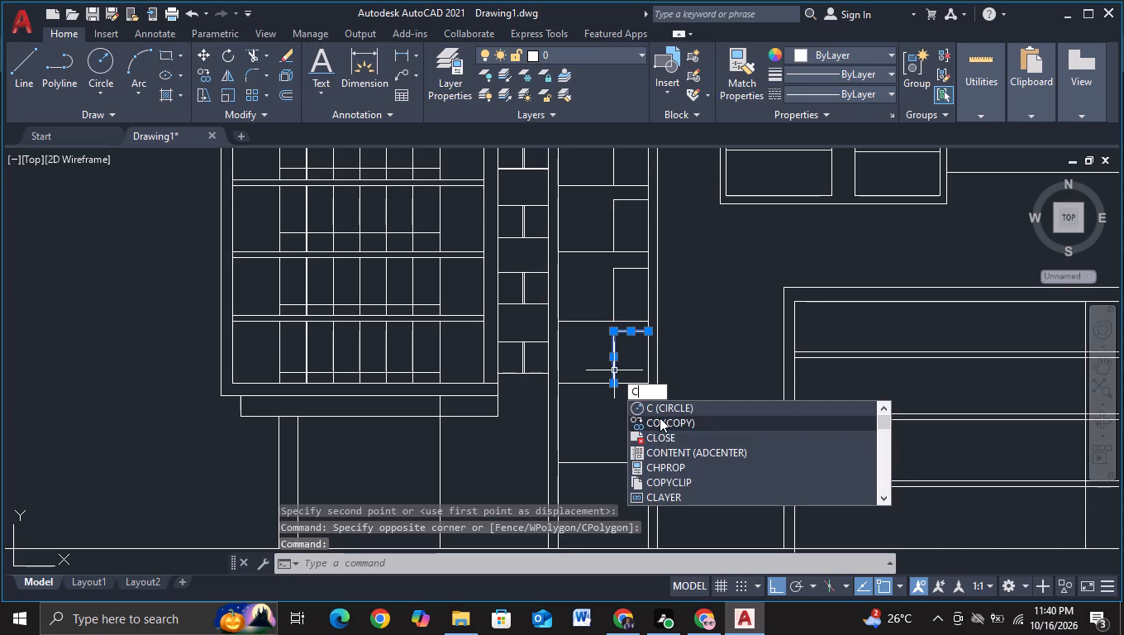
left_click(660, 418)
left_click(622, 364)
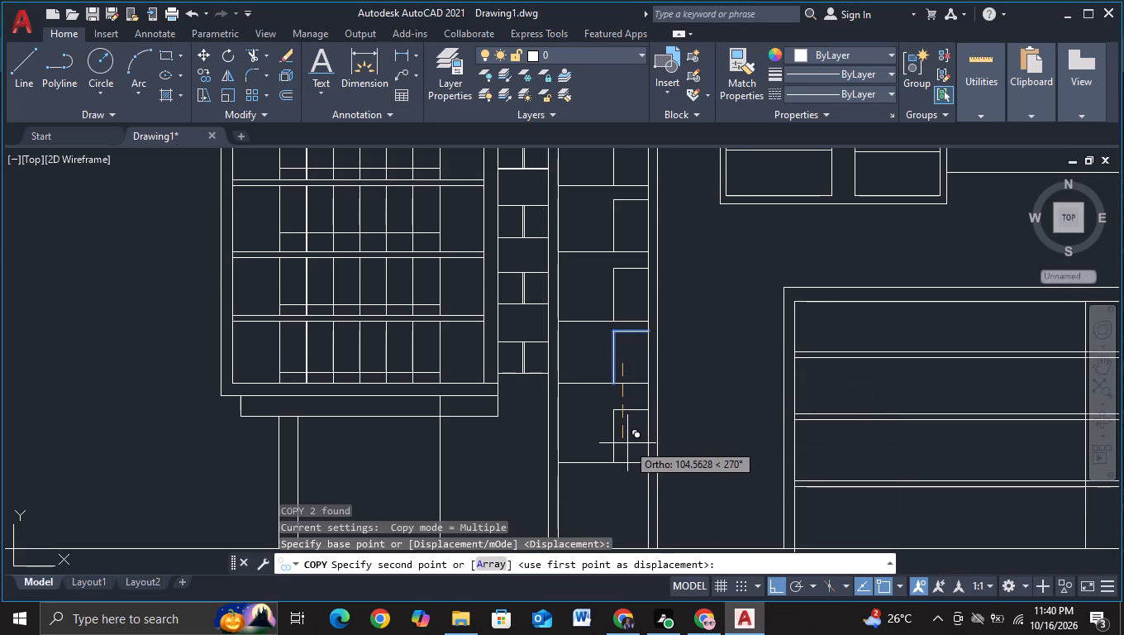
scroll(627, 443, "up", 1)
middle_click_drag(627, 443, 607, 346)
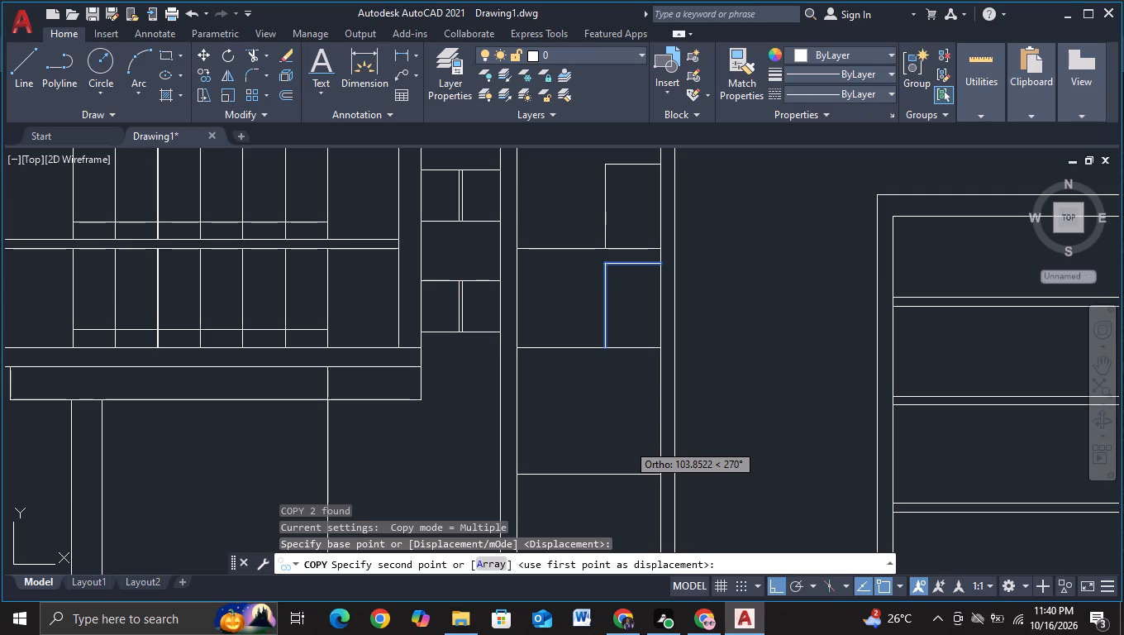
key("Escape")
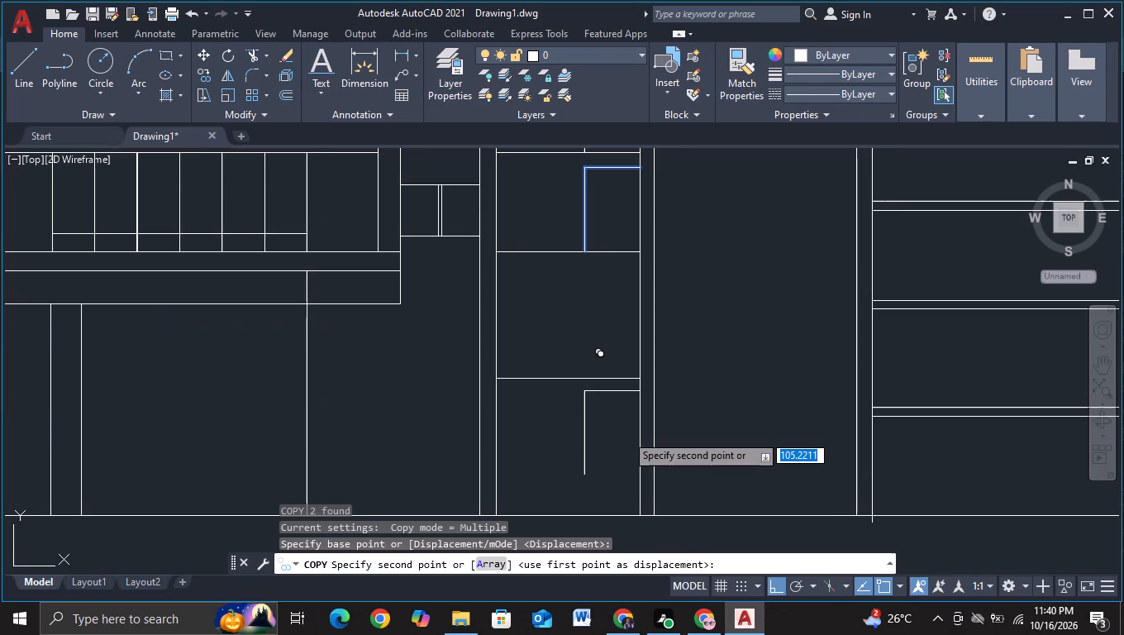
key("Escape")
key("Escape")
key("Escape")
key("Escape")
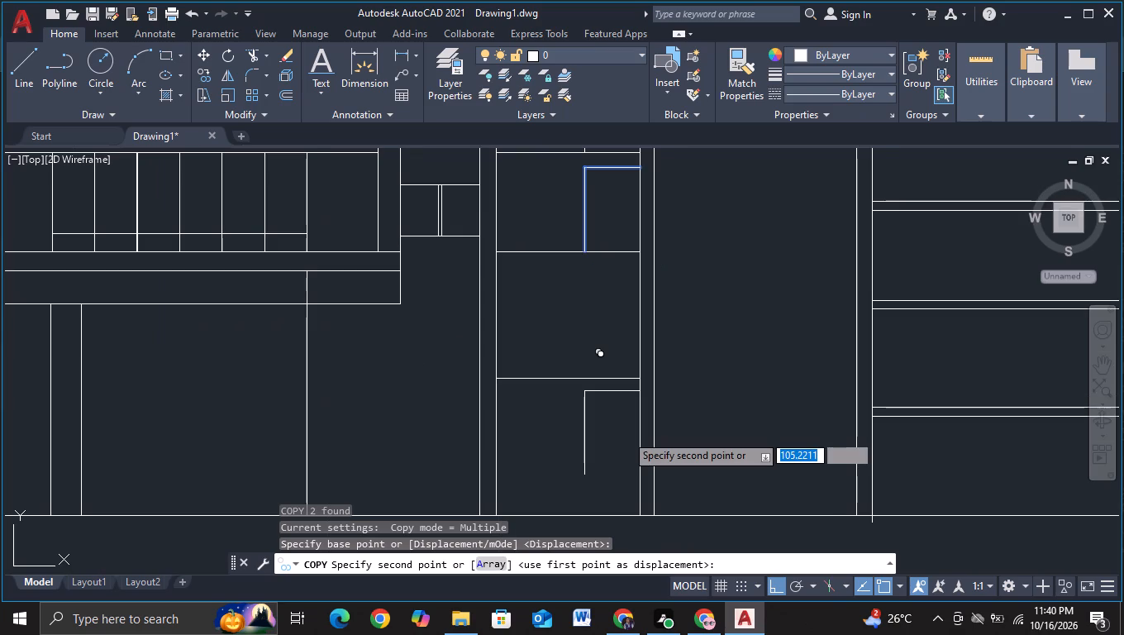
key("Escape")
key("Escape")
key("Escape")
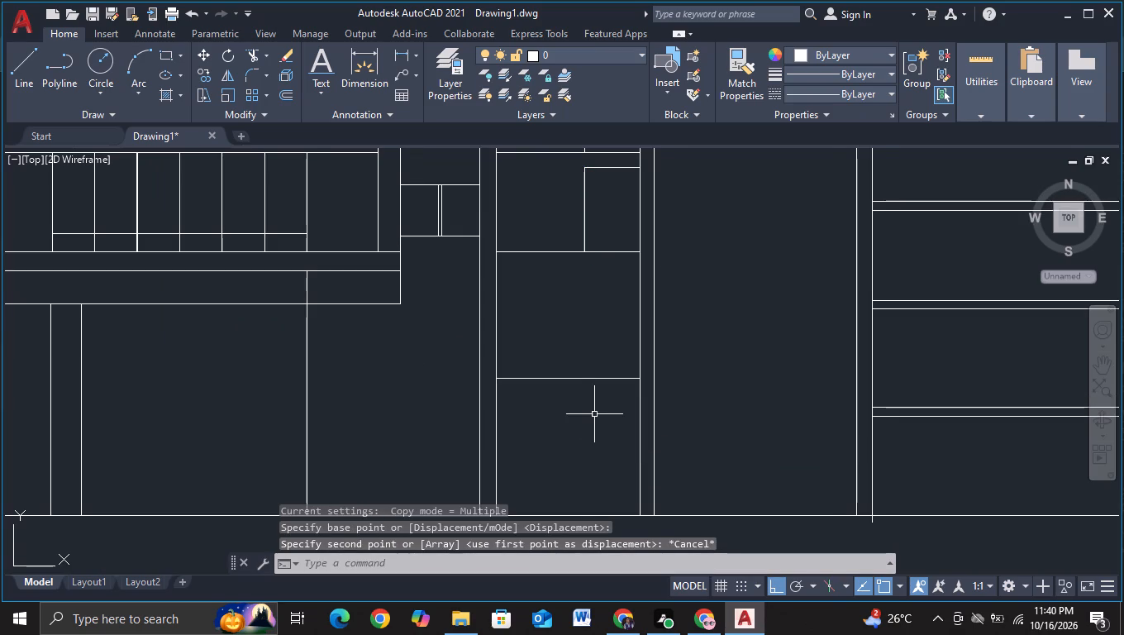
Copy the lowest two-line opening outline straight down about 105 and about 219 units into the tower's two bottom floors.
middle_click_drag(593, 418, 555, 461)
middle_click_drag(562, 341, 549, 432)
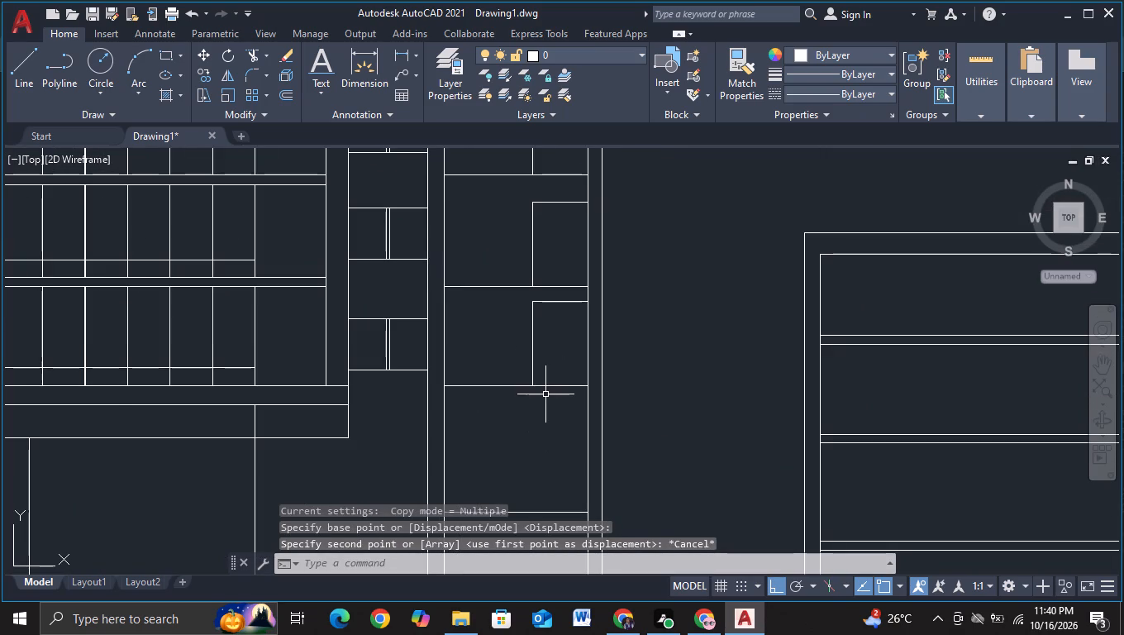
middle_click_drag(555, 364, 545, 380)
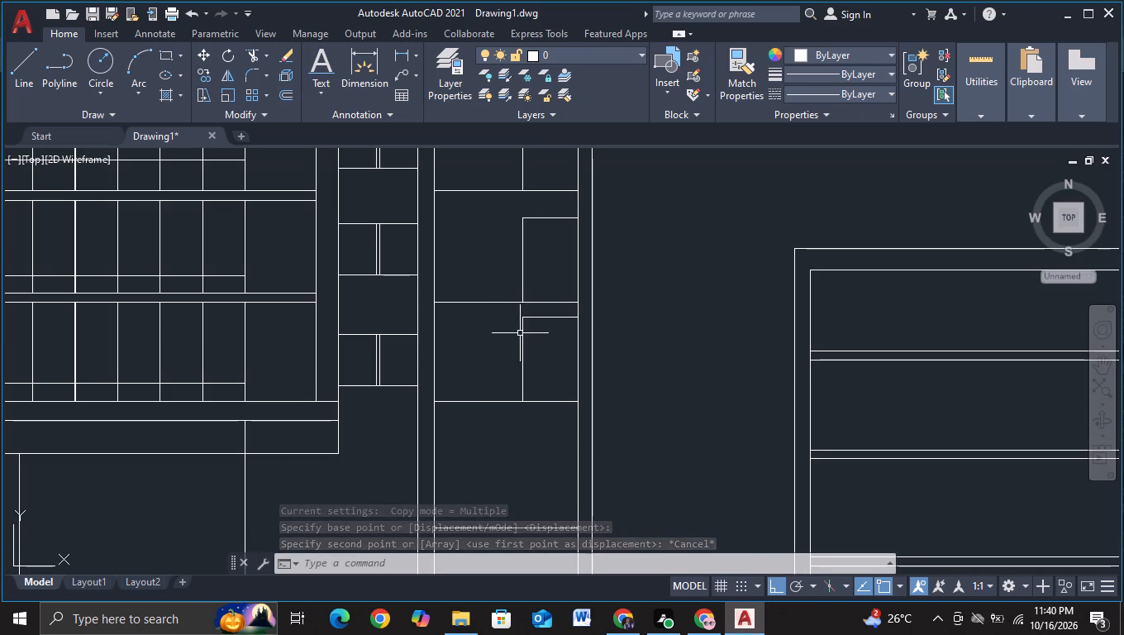
left_click(522, 336)
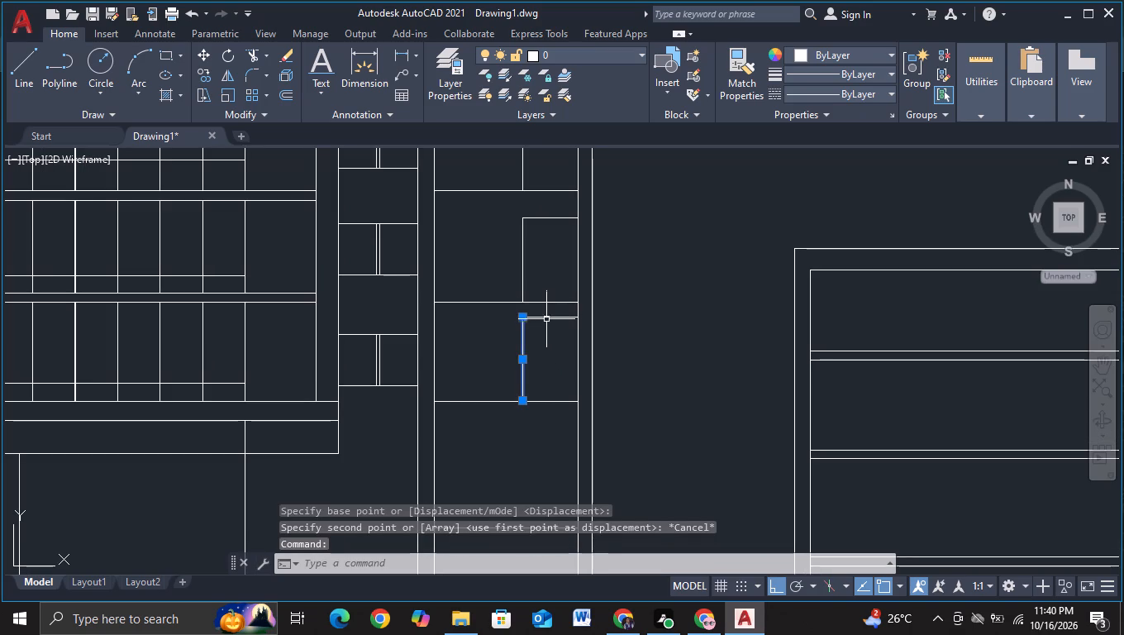
left_click(546, 317)
key("c")
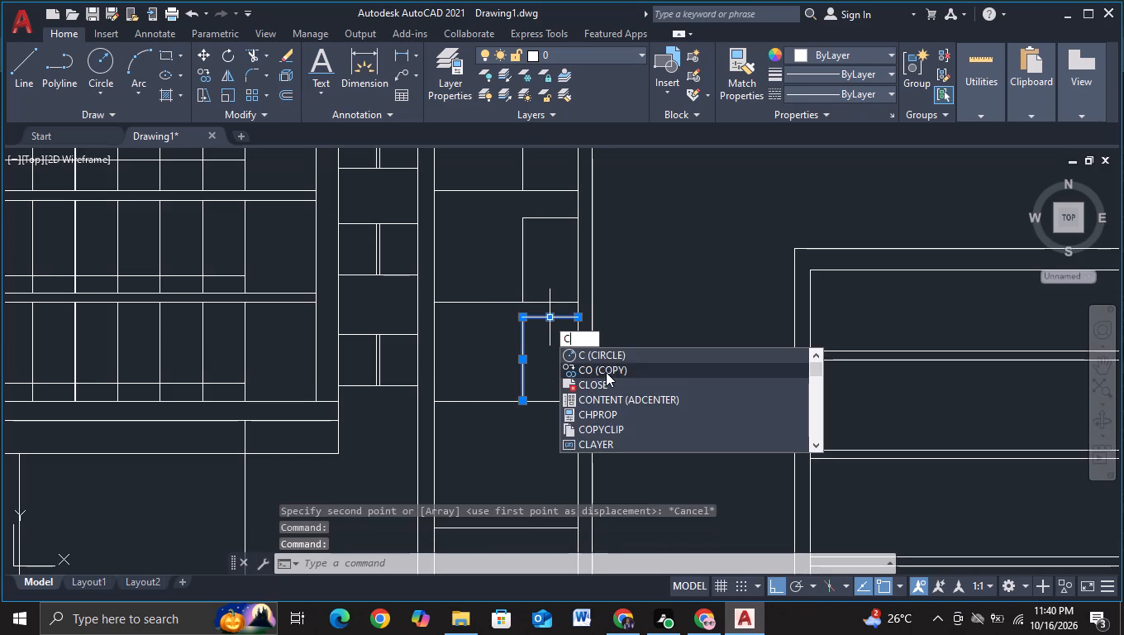
left_click(607, 369)
left_click(542, 331)
middle_click_drag(553, 423, 553, 416)
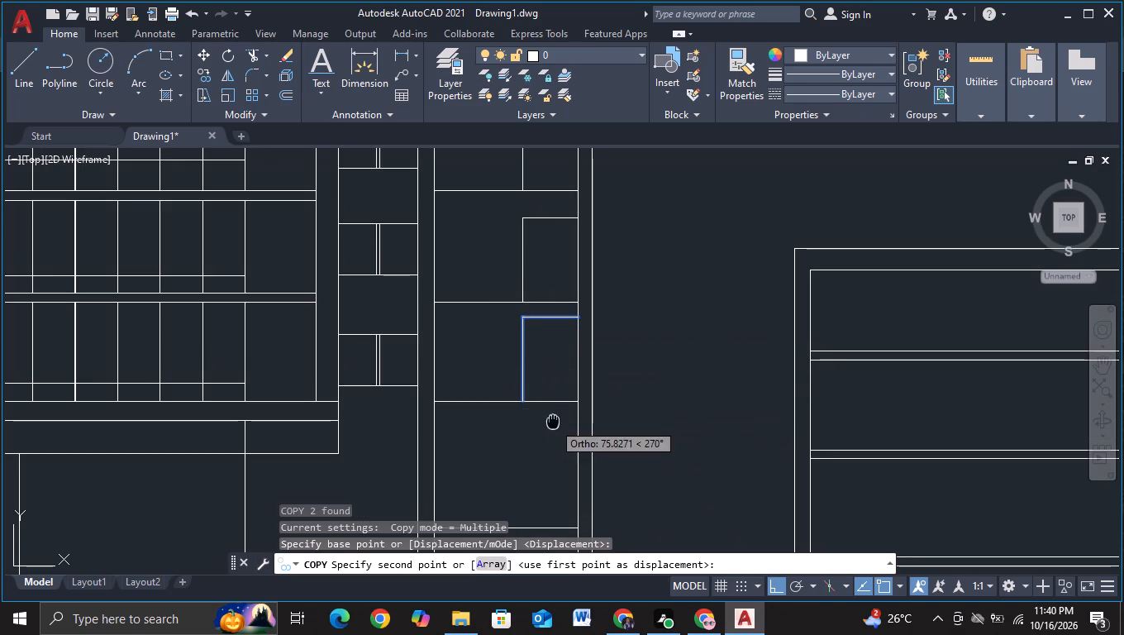
middle_click_drag(553, 416, 563, 279)
scroll(563, 314, "up", 1)
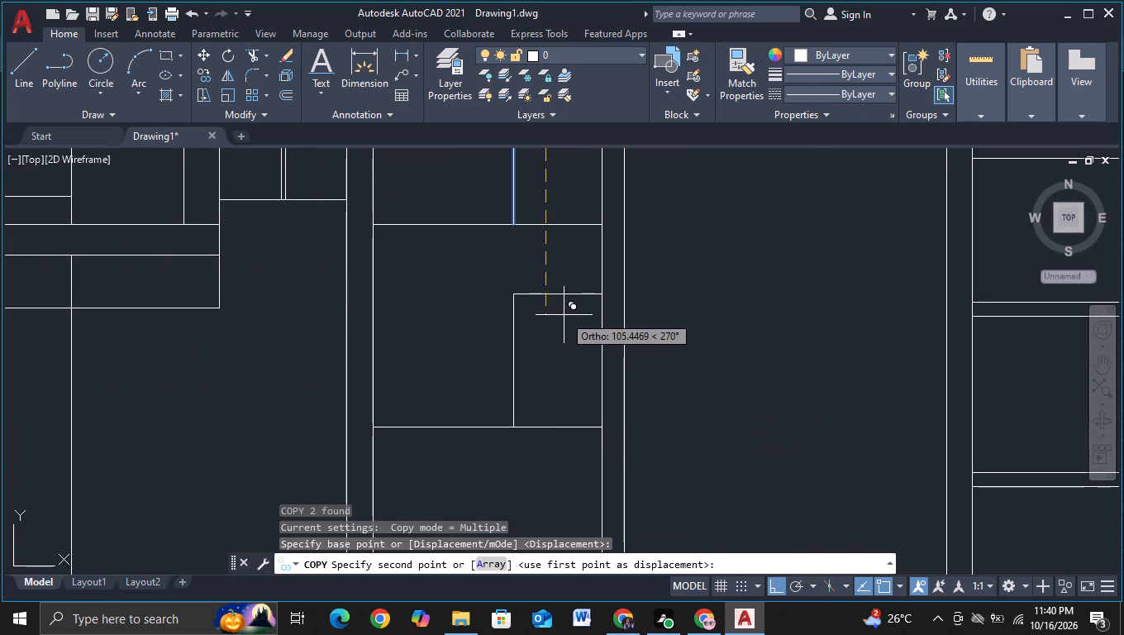
left_click(564, 315)
middle_click_drag(560, 389, 547, 216)
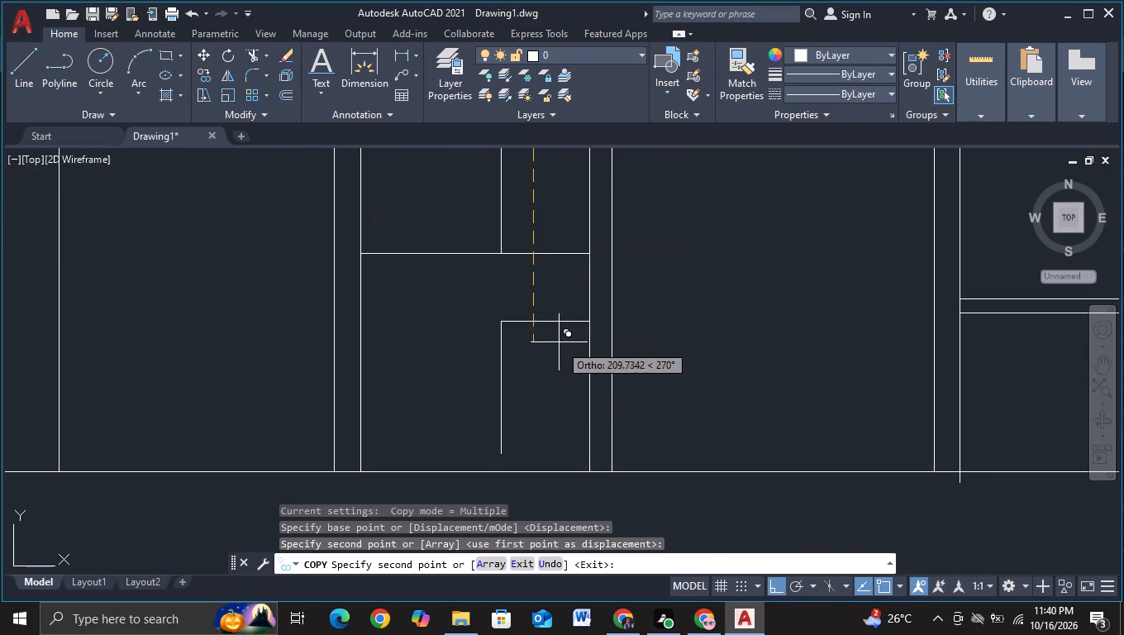
left_click(560, 360)
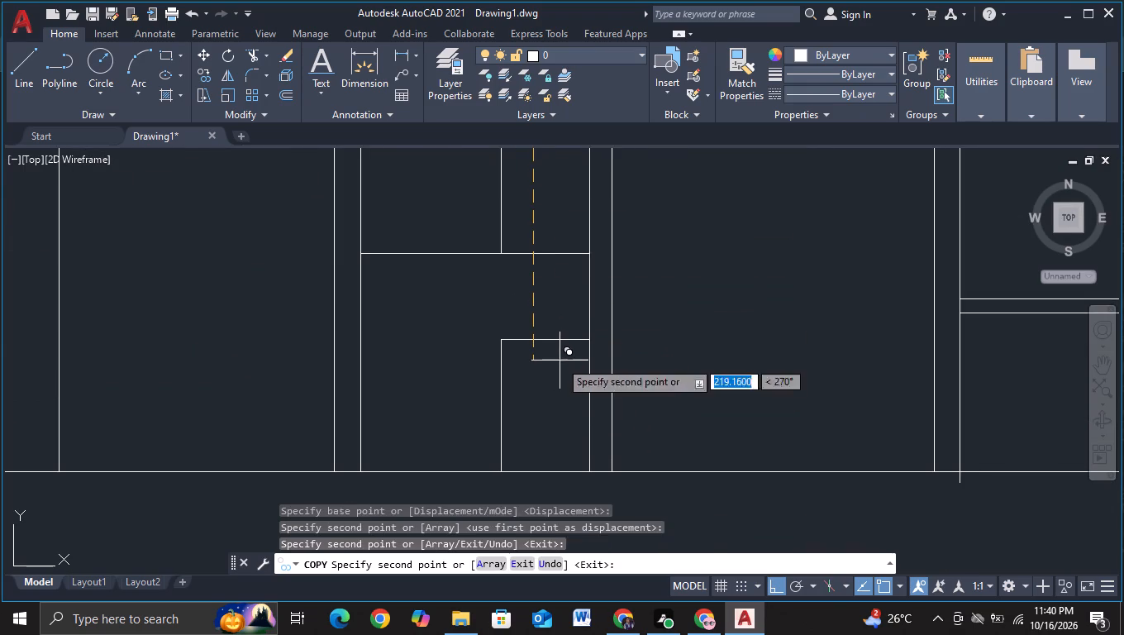
key("Escape")
Draw a vertical line through the raised block's left bay, from above its top edge to below its bottom edge.
scroll(564, 353, "down", 2)
scroll(645, 366, "down", 1)
middle_click_drag(648, 424, 642, 431)
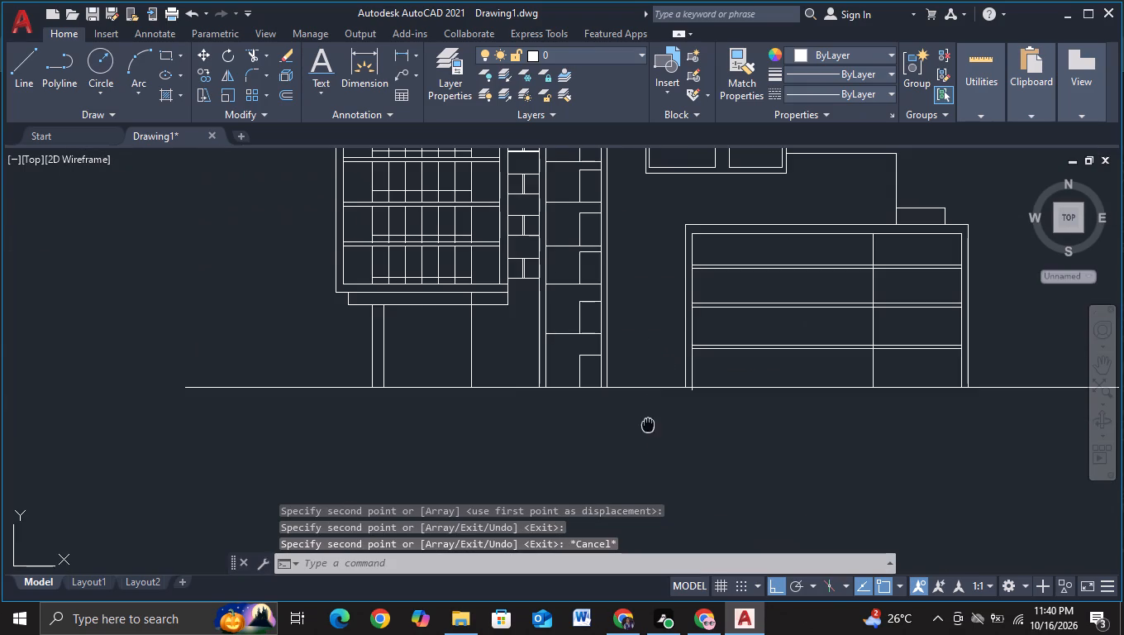
middle_click_drag(642, 431, 522, 478)
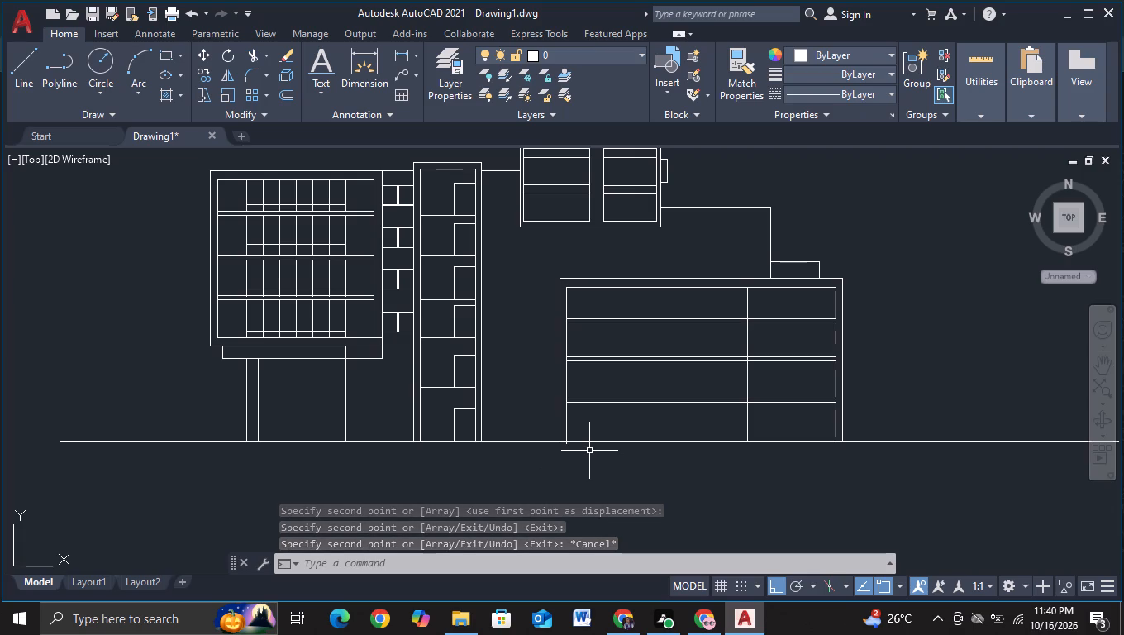
middle_click_drag(574, 454, 574, 451)
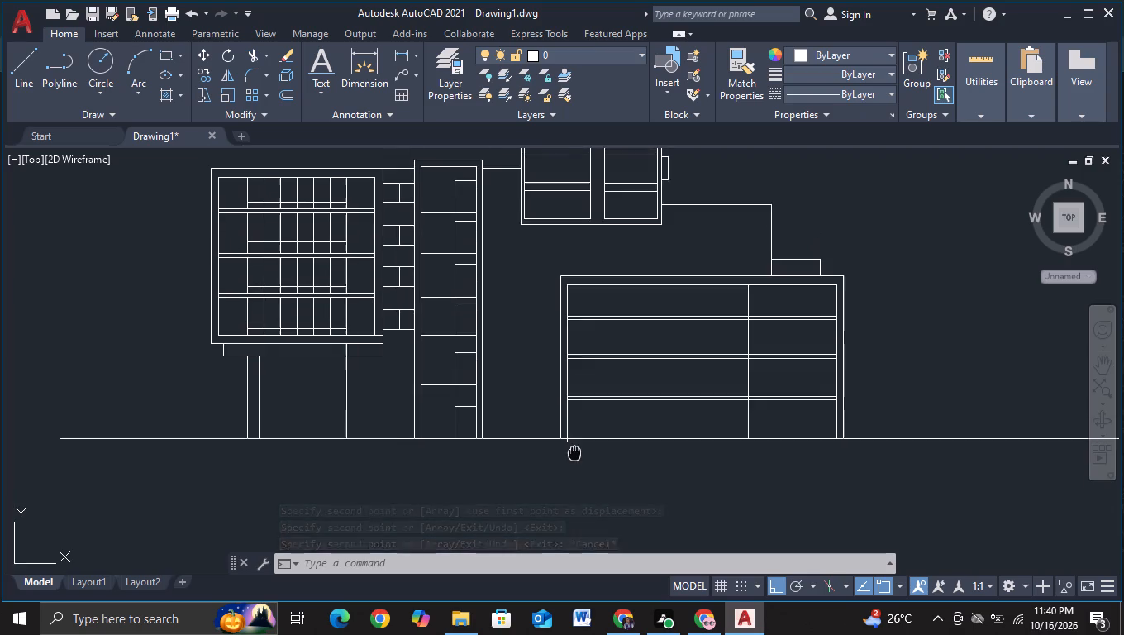
middle_click_drag(574, 451, 577, 474)
scroll(577, 474, "down", 1)
middle_click_drag(577, 474, 574, 452)
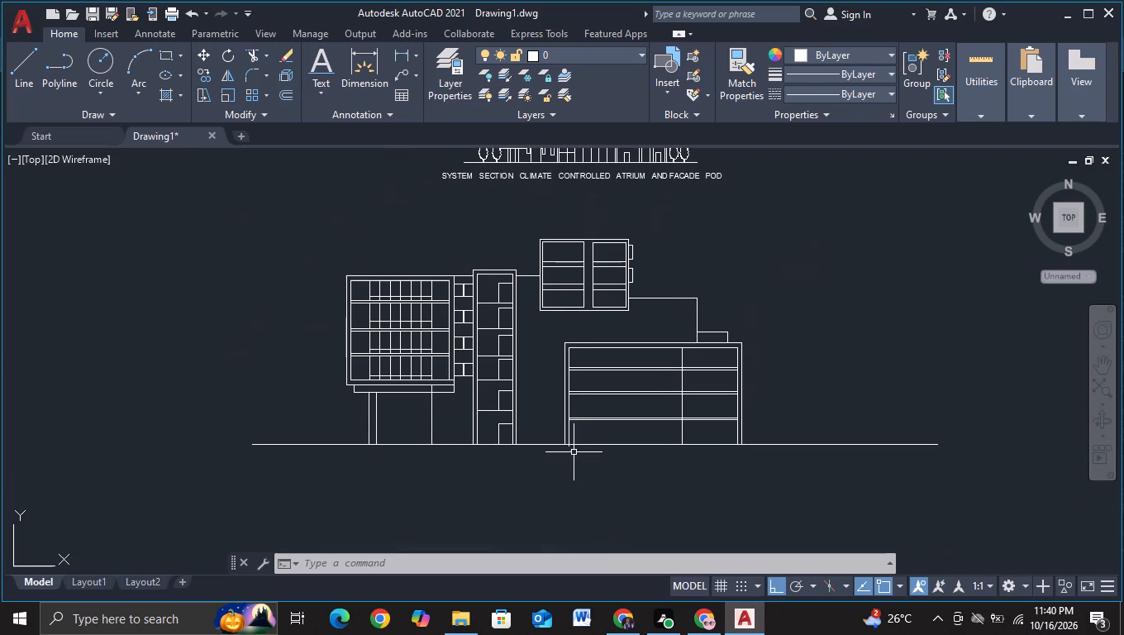
left_click(16, 86)
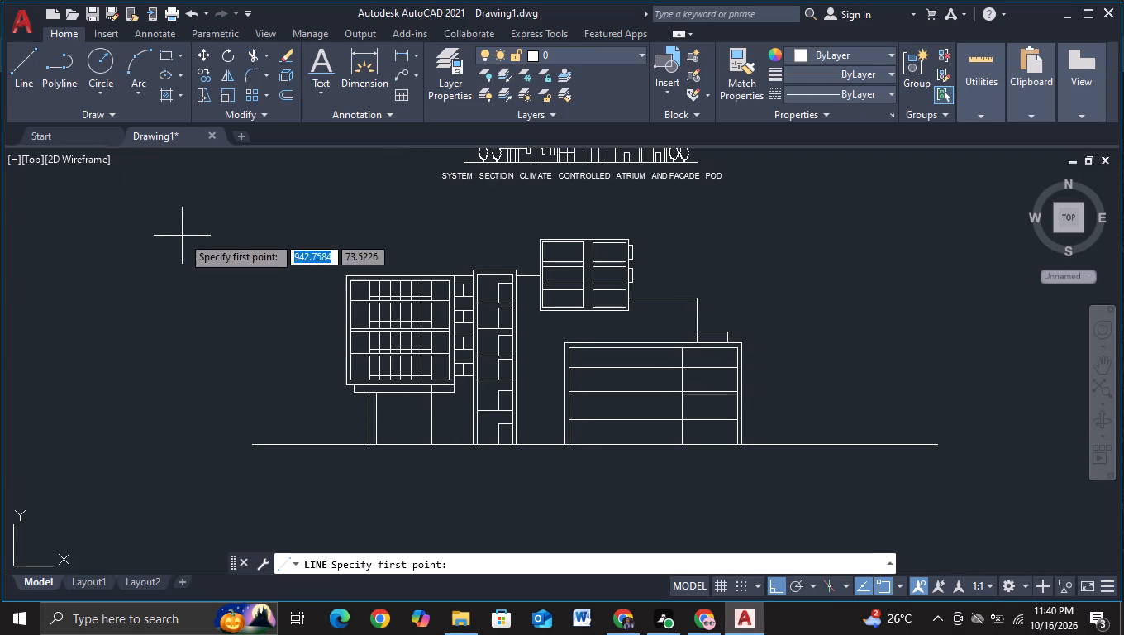
middle_click_drag(182, 236, 148, 328)
scroll(493, 329, "up", 2)
scroll(565, 369, "up", 1)
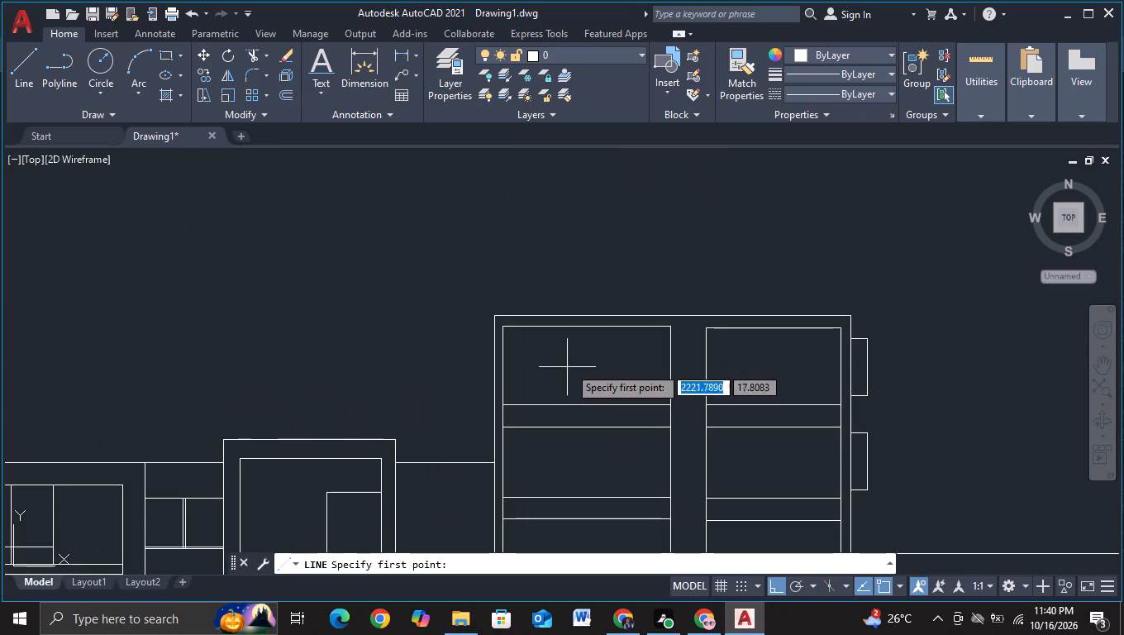
middle_click_drag(607, 364, 602, 288)
left_click(614, 204)
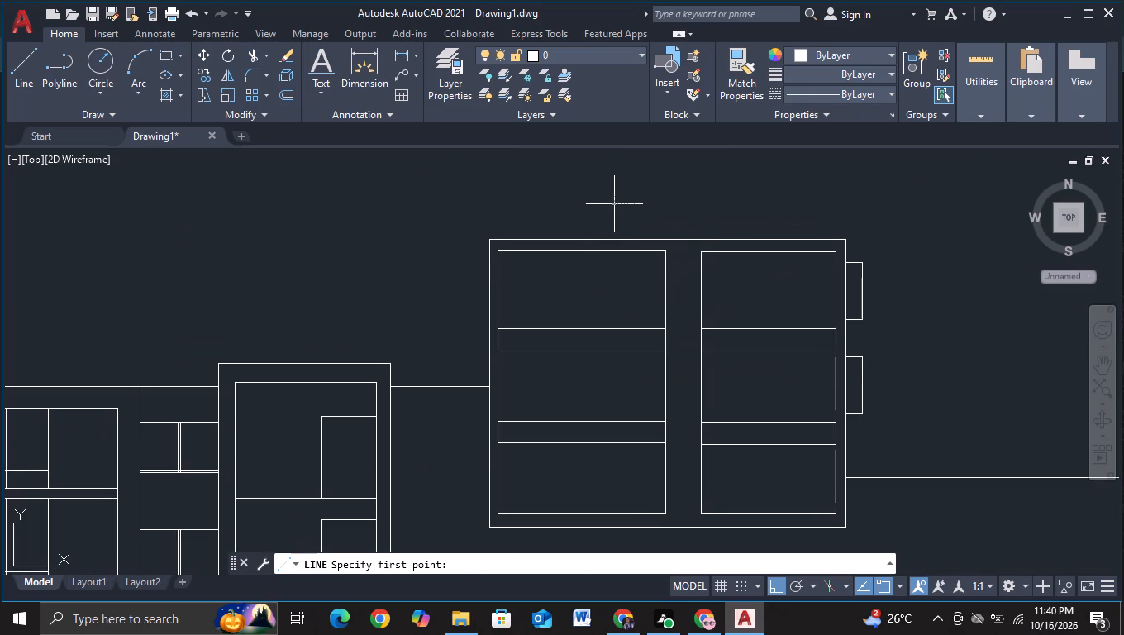
middle_click_drag(622, 510, 618, 409)
left_click(618, 472)
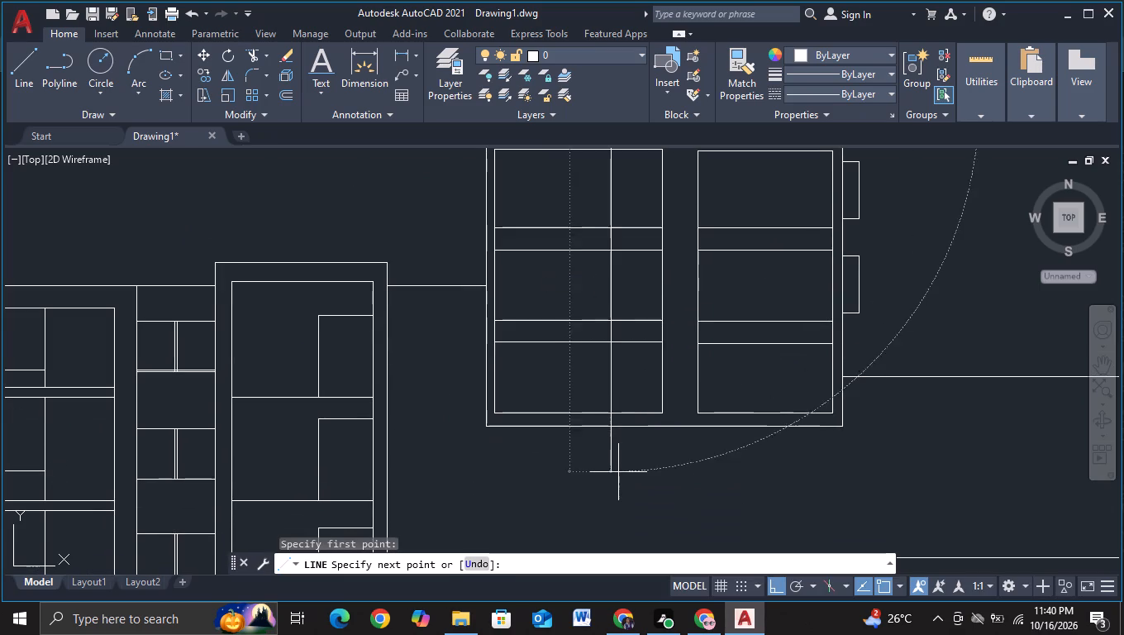
key("Escape")
Trim the raised block's left-bay vertical line back to the bay's inner top and bottom edges.
left_click(256, 62)
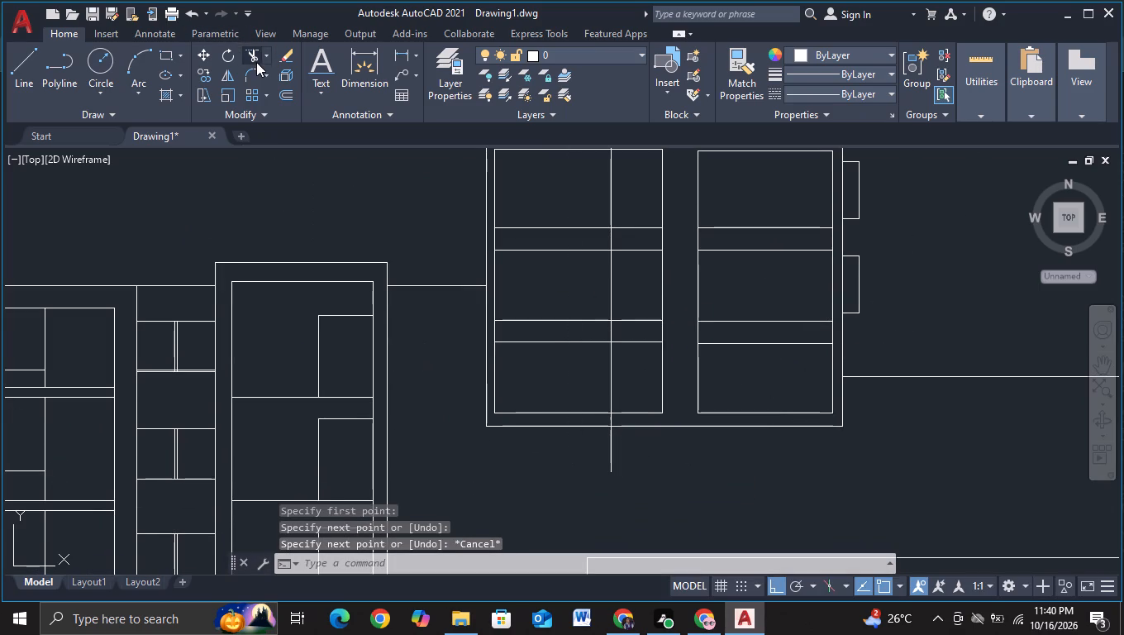
left_click_drag(602, 467, 657, 461)
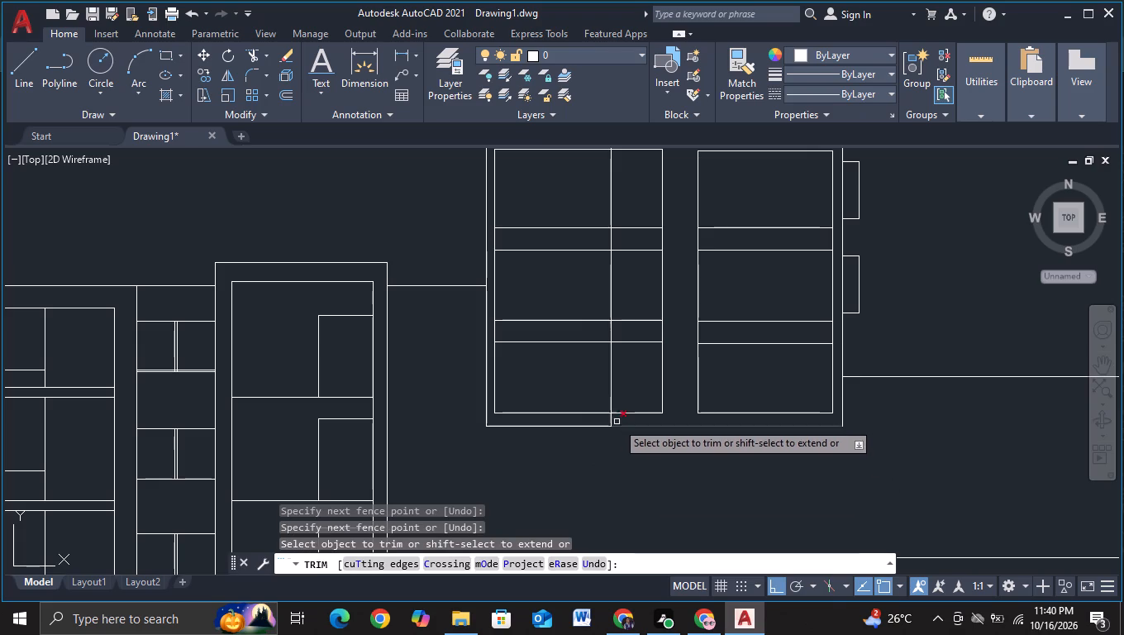
left_click(612, 421)
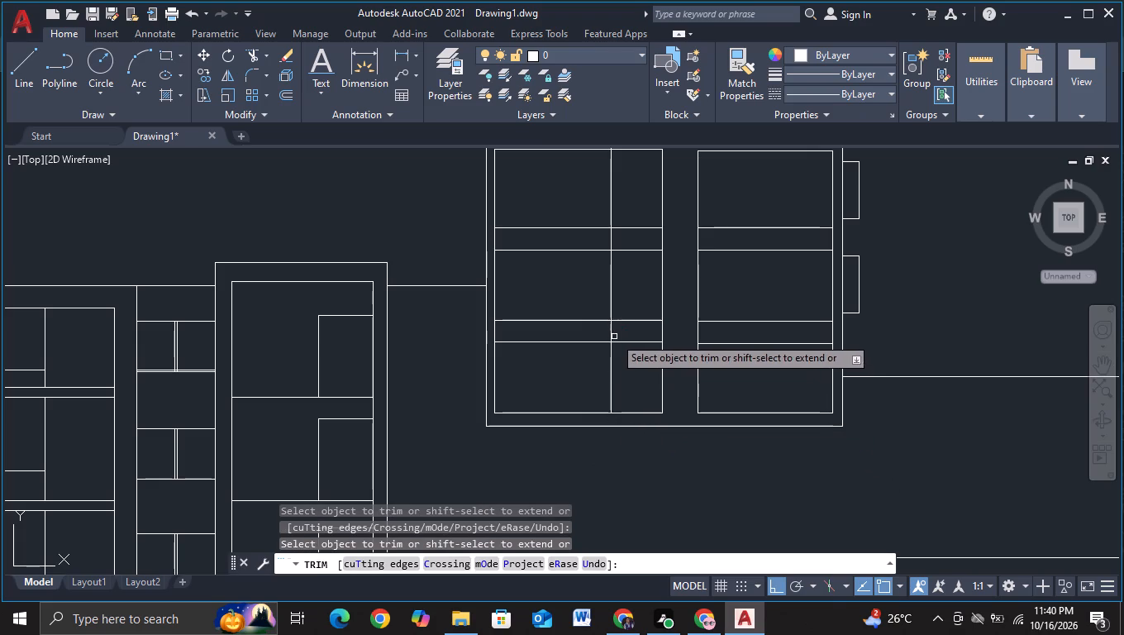
middle_click_drag(629, 192, 645, 326)
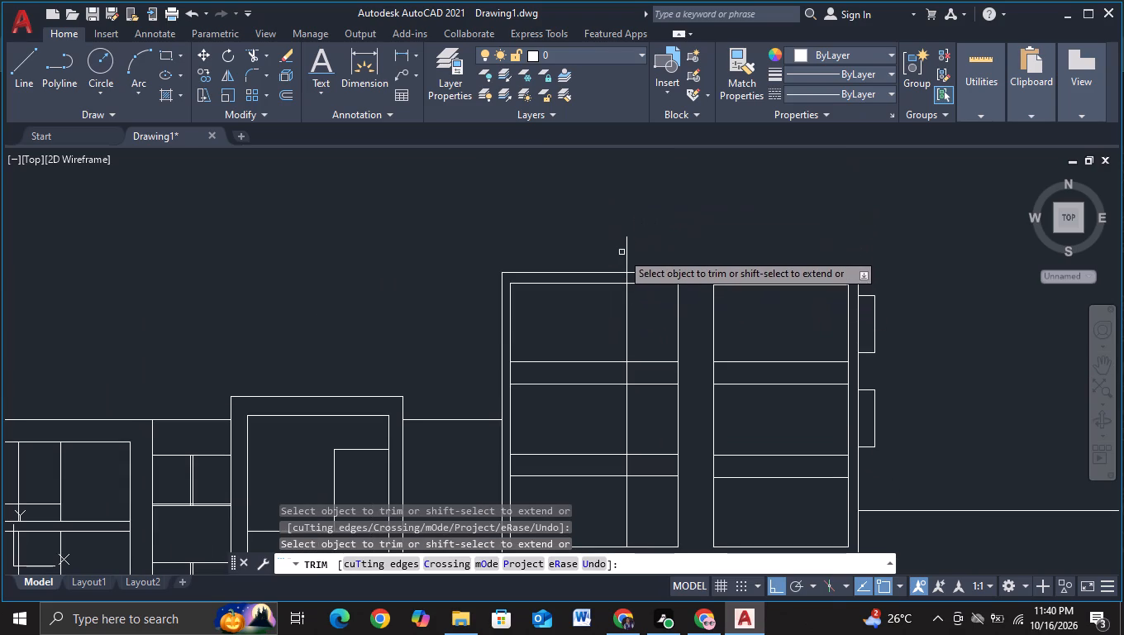
left_click(627, 251)
left_click(625, 280)
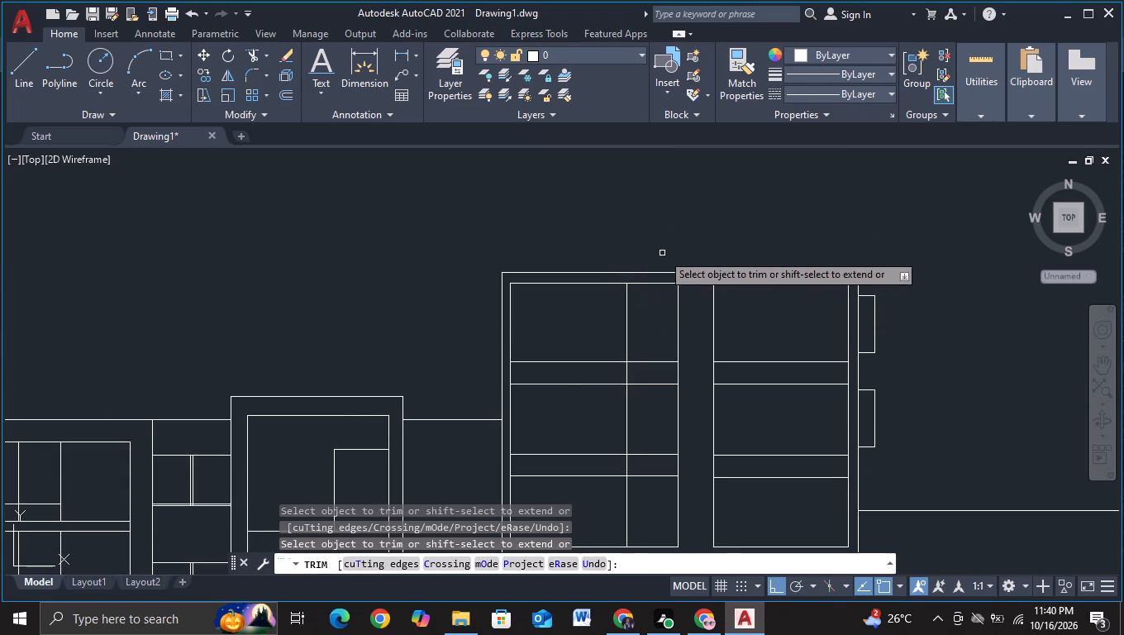
scroll(664, 251, "down", 2)
key("Escape")
Draw a vertical line through the raised block's right bay, from inside its top floor to below the block's bottom edge.
middle_click_drag(812, 307, 811, 303)
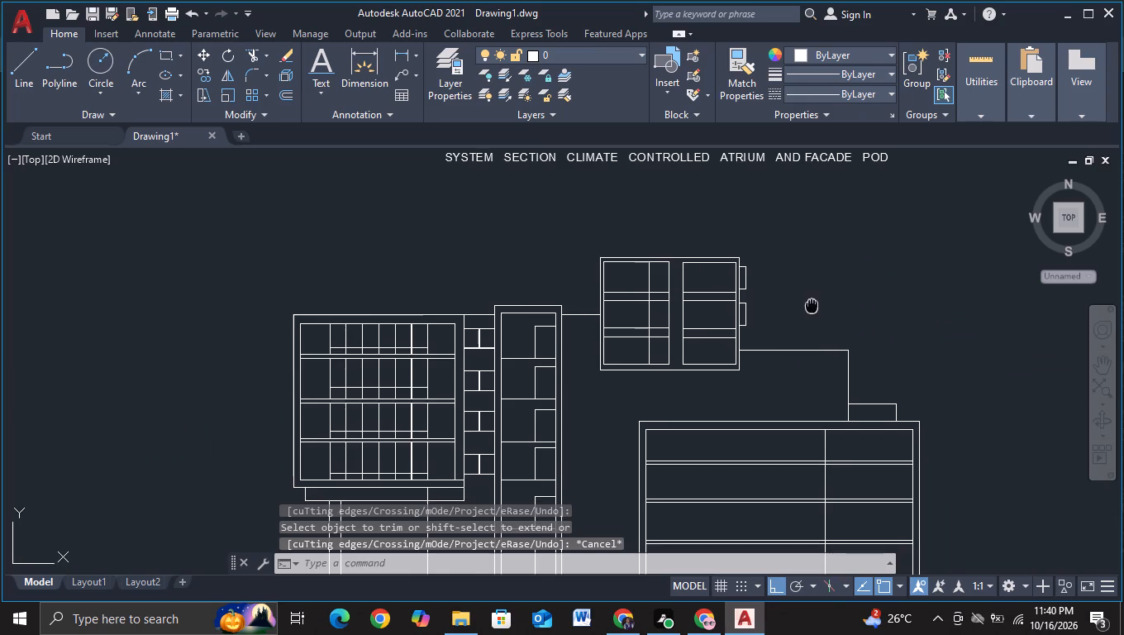
middle_click_drag(811, 303, 802, 286)
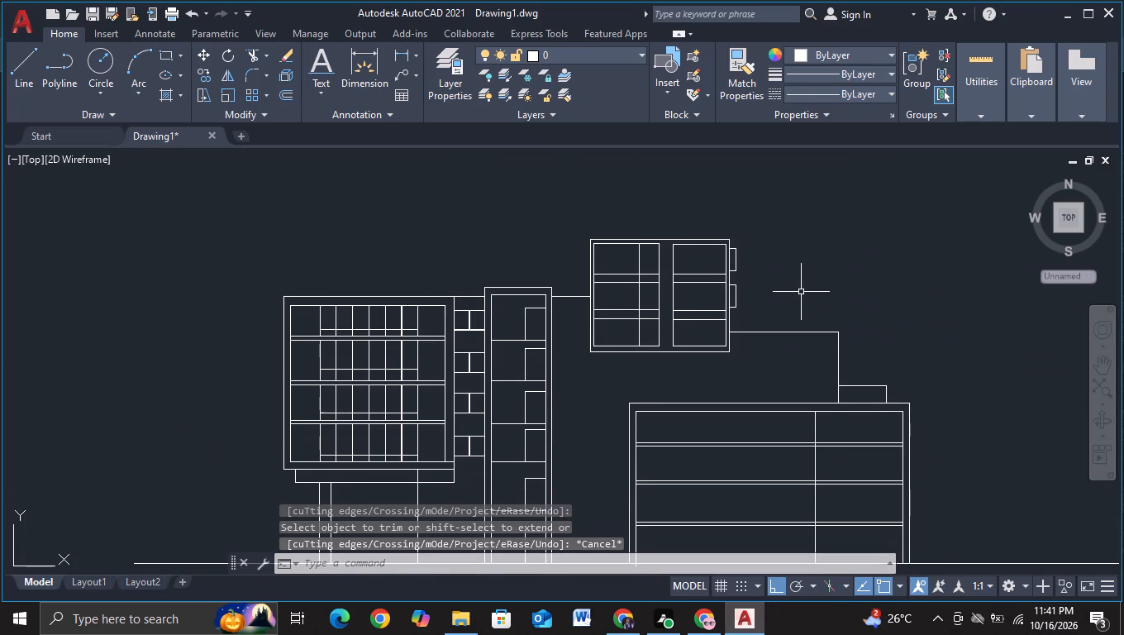
left_click(24, 85)
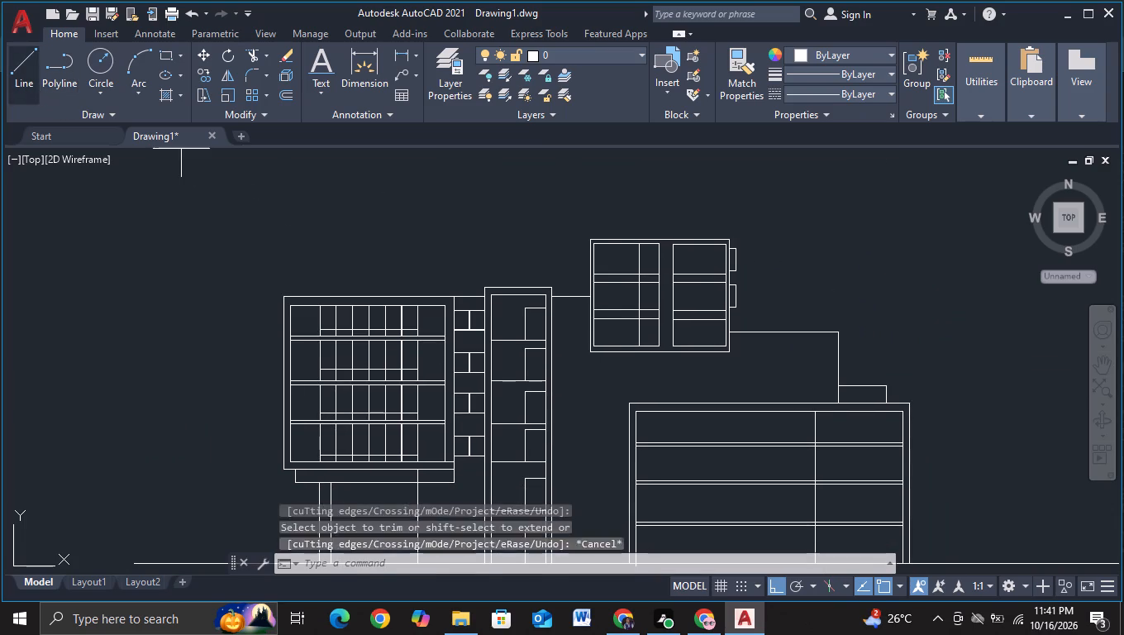
scroll(807, 298, "up", 1)
scroll(645, 282, "up", 2)
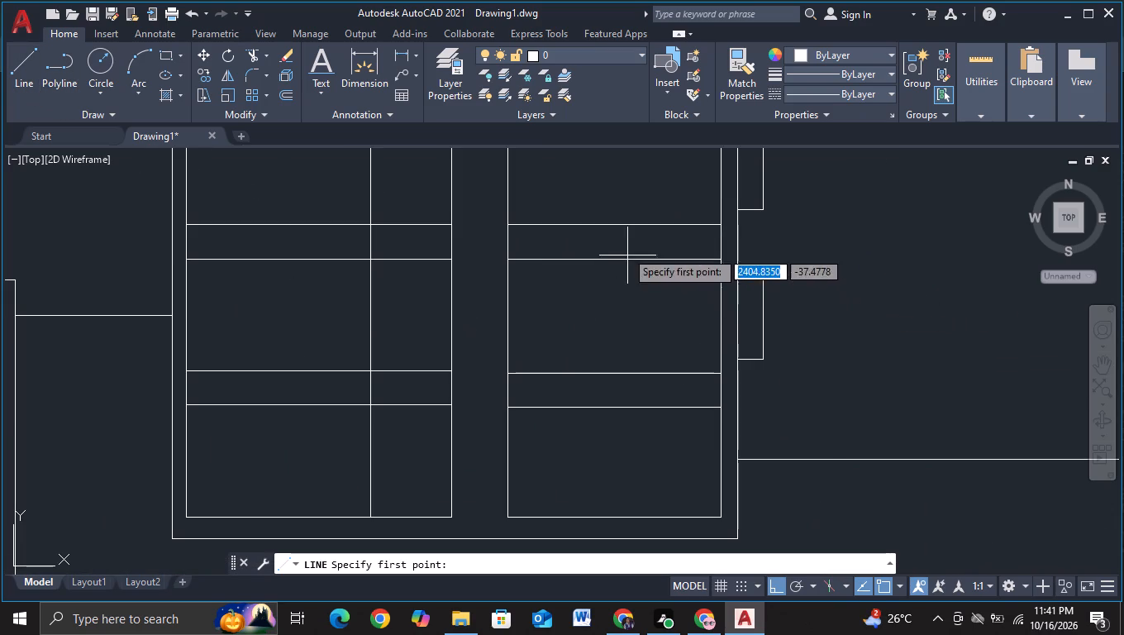
left_click(618, 198)
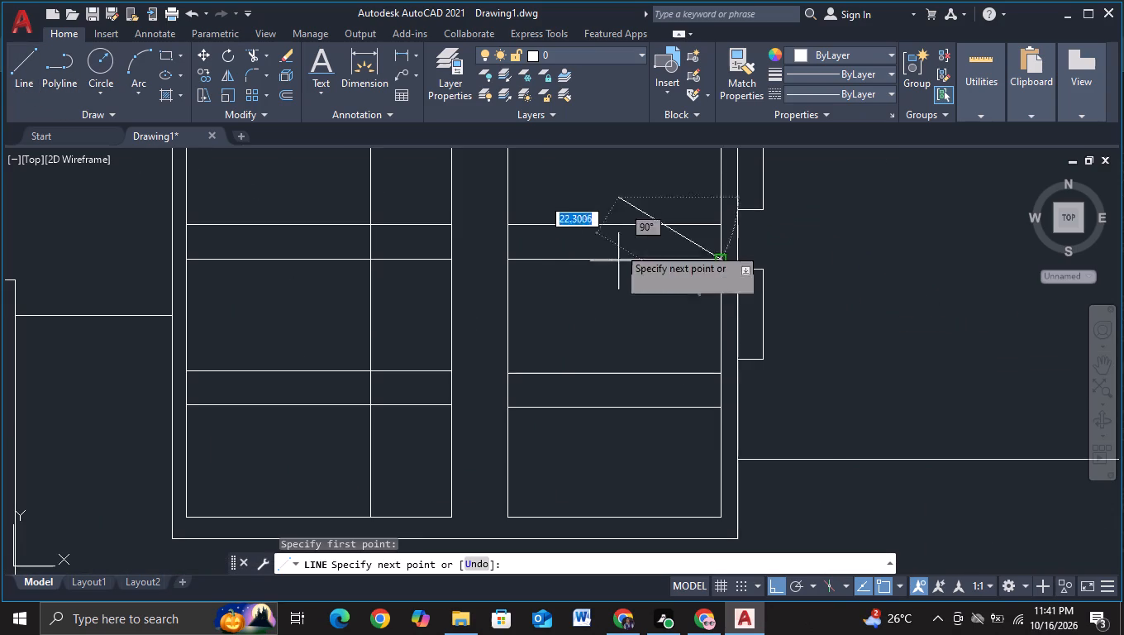
middle_click_drag(599, 523, 613, 391)
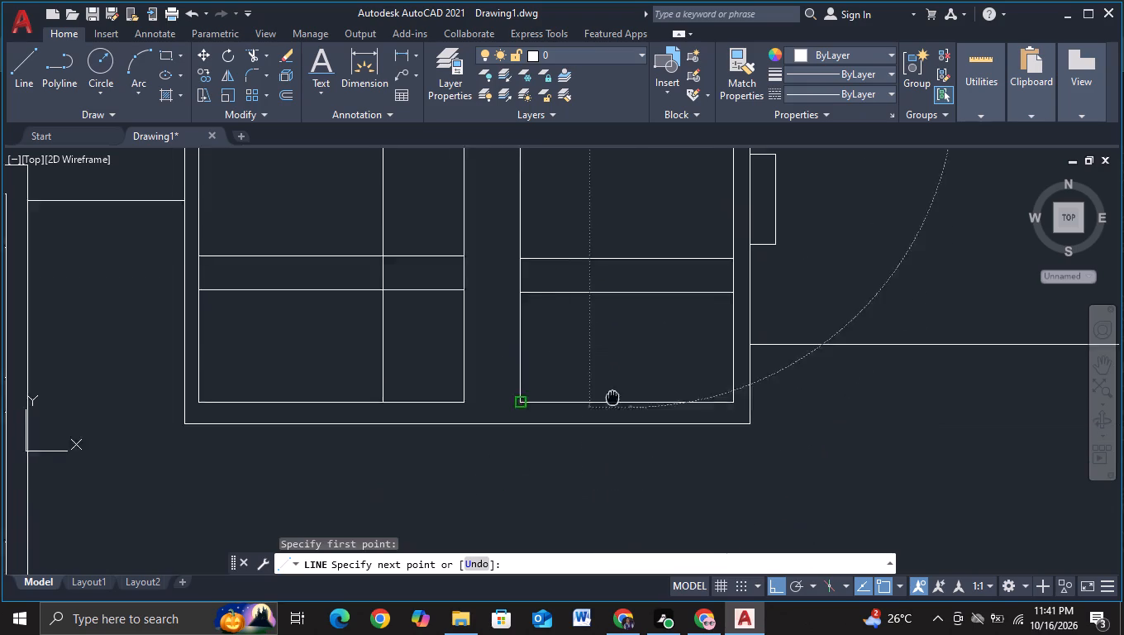
middle_click_drag(613, 391, 614, 389)
left_click(656, 450)
key("Escape")
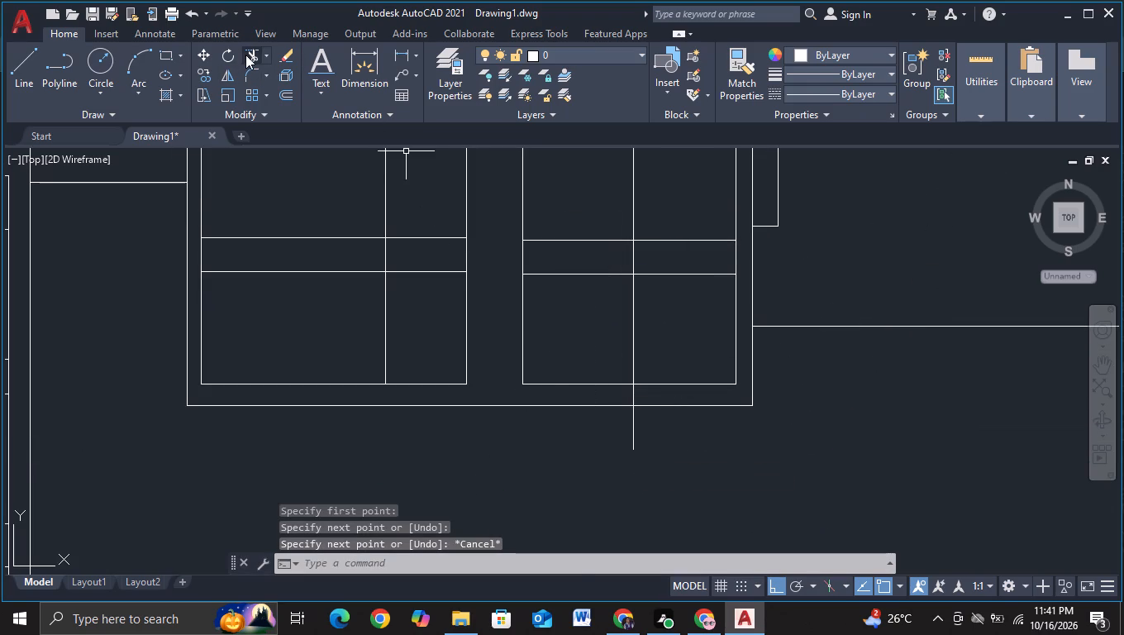
Trim the right-bay vertical line to run from the upper floor band's lower line to the bay's inner bottom edge.
left_click(245, 55)
left_click_drag(576, 442, 720, 451)
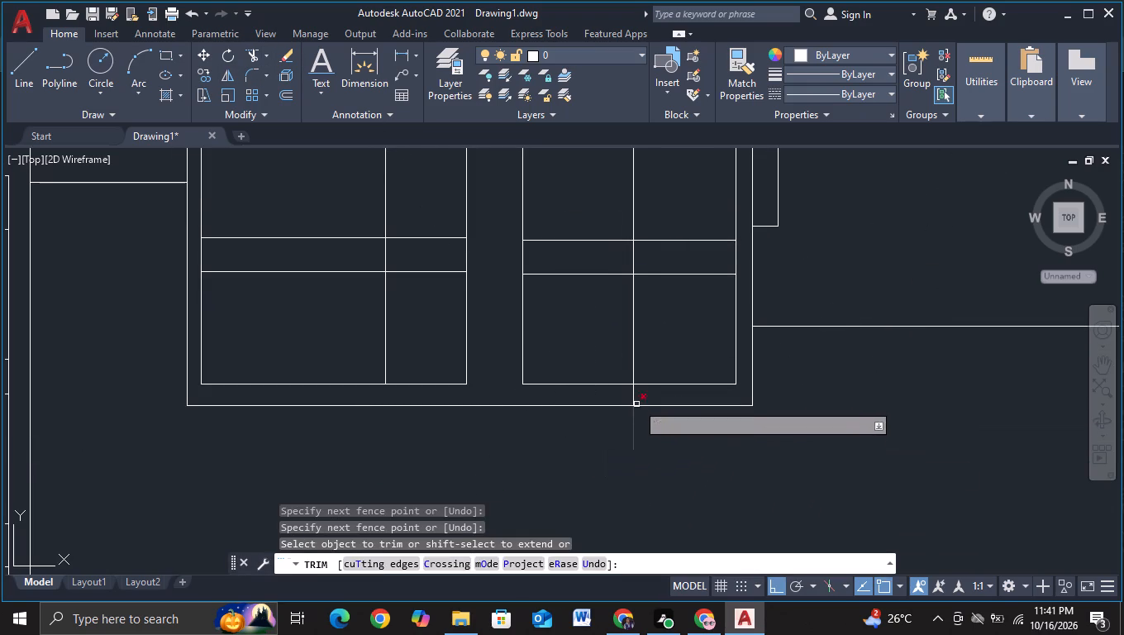
left_click(636, 401)
left_click(621, 393)
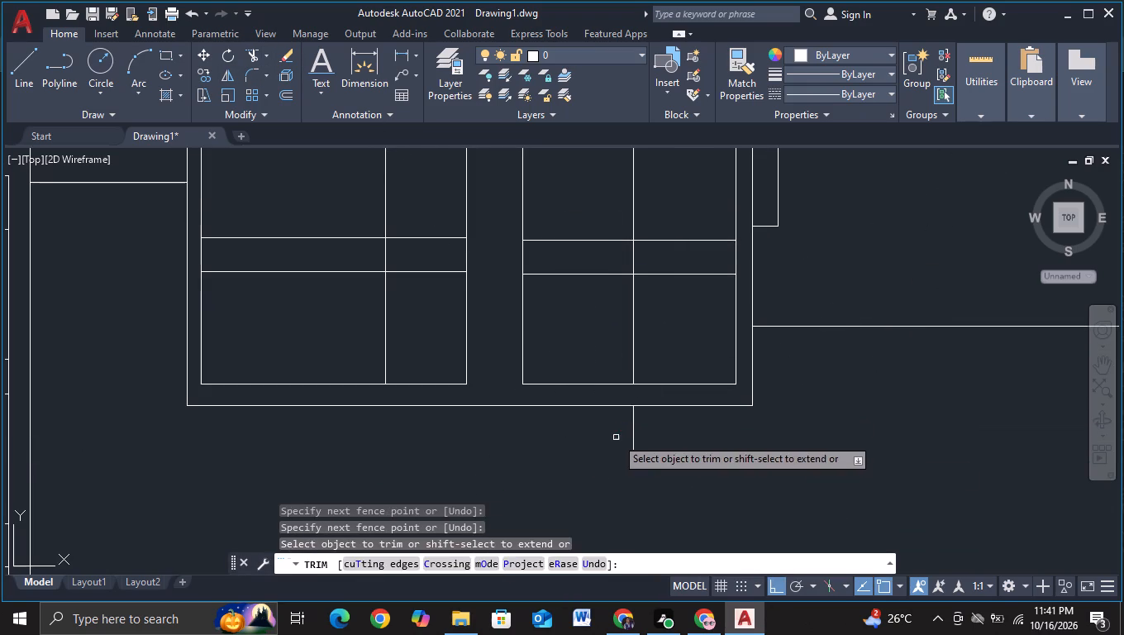
left_click_drag(616, 437, 684, 441)
scroll(683, 441, "down", 2)
scroll(677, 306, "up", 1)
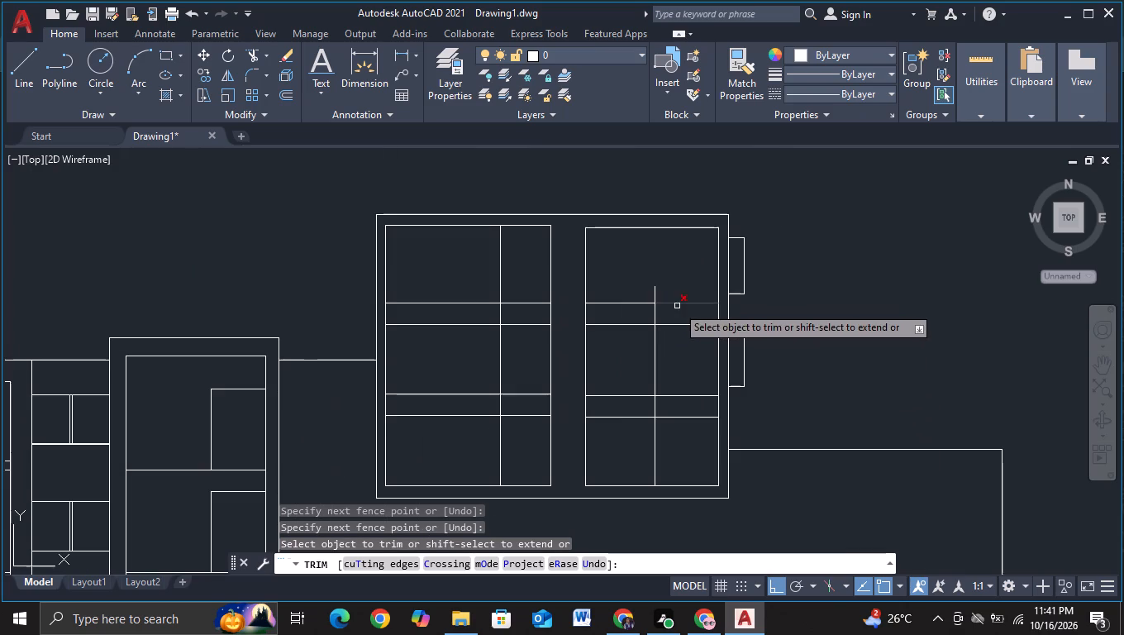
left_click(655, 293)
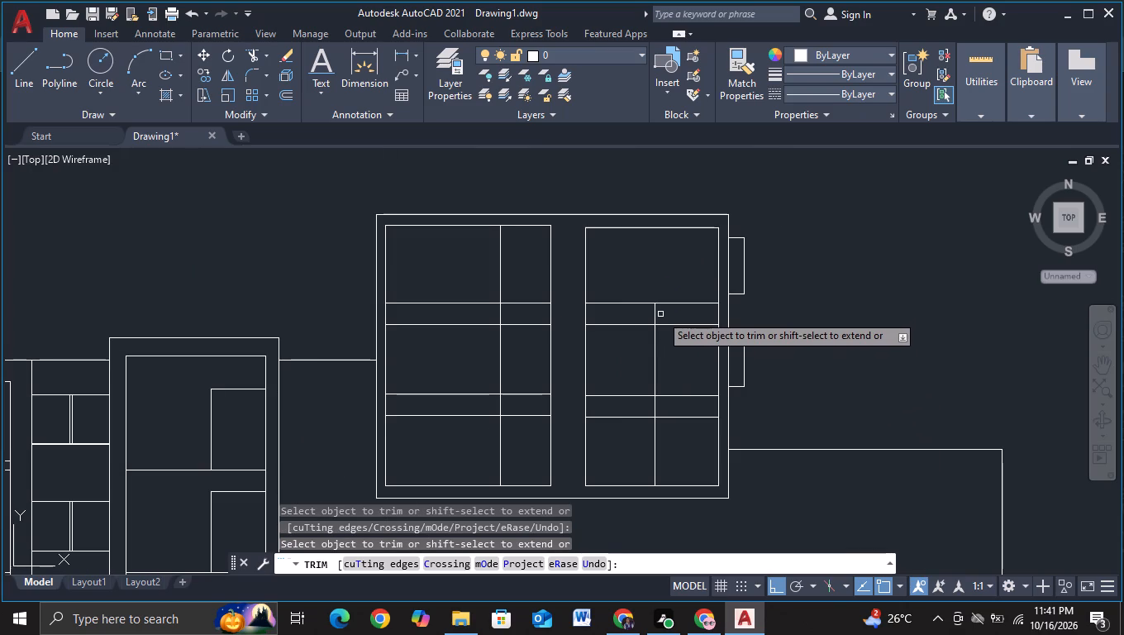
left_click(654, 317)
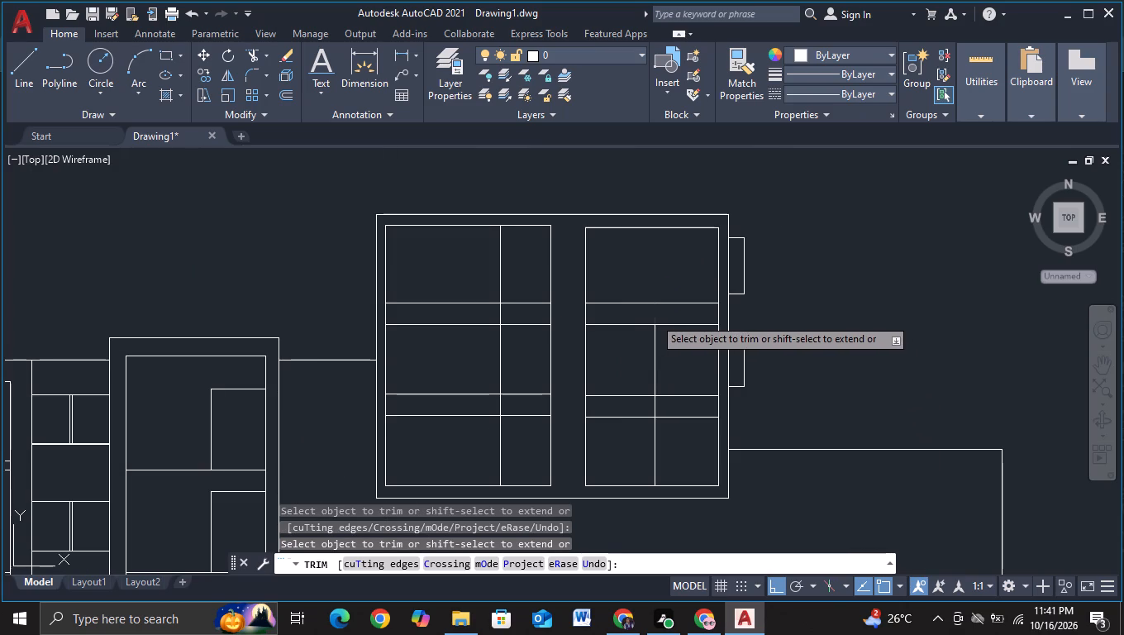
key("Escape")
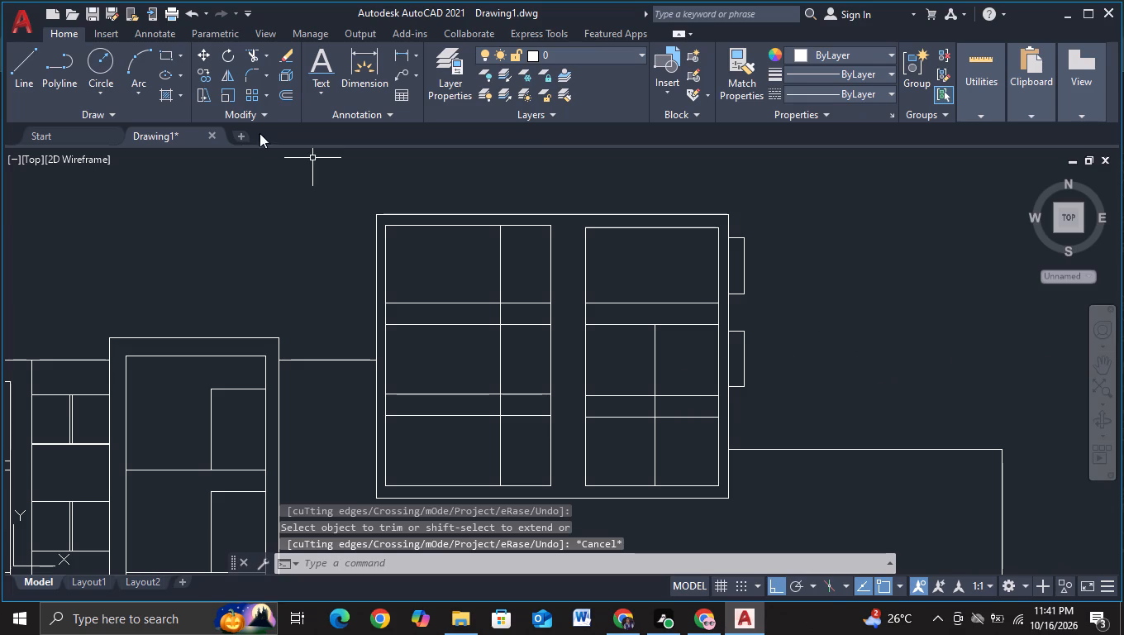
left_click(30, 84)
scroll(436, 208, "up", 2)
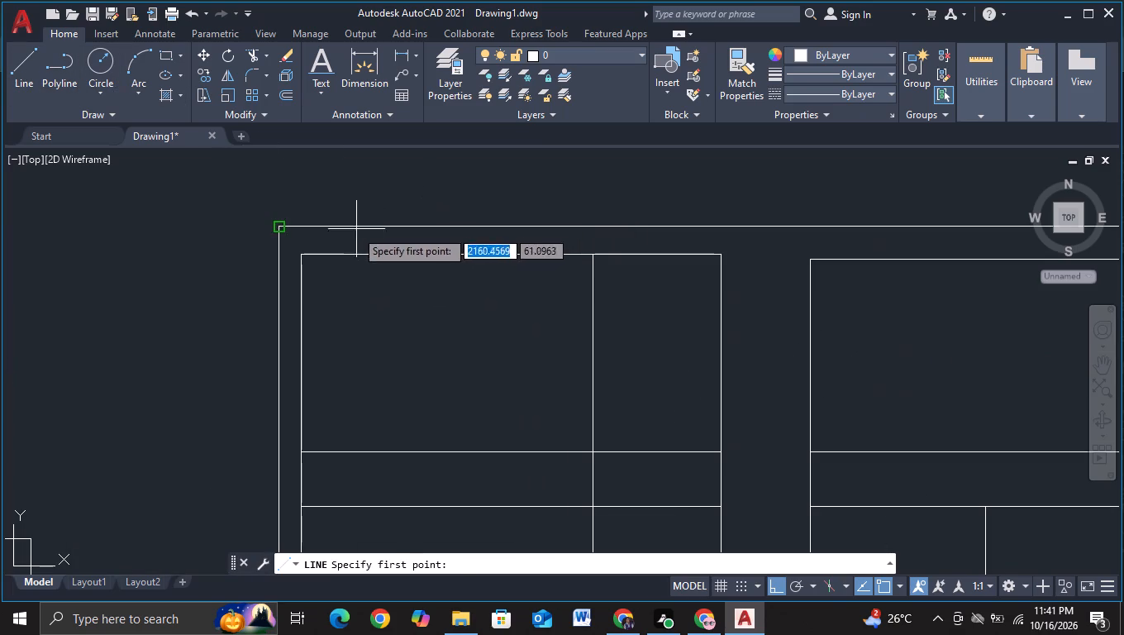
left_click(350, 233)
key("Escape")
Draw a vertical line about 30 units up from just below the raised block's top edge, near its left corner, and back down about 11 units.
left_click(26, 77)
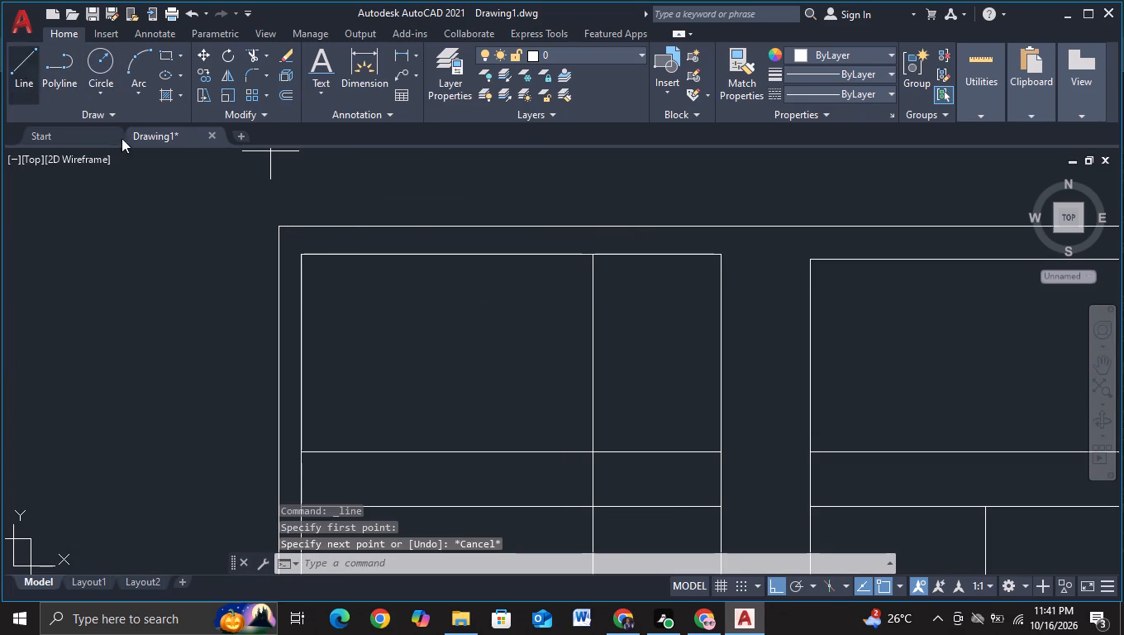
left_click(336, 238)
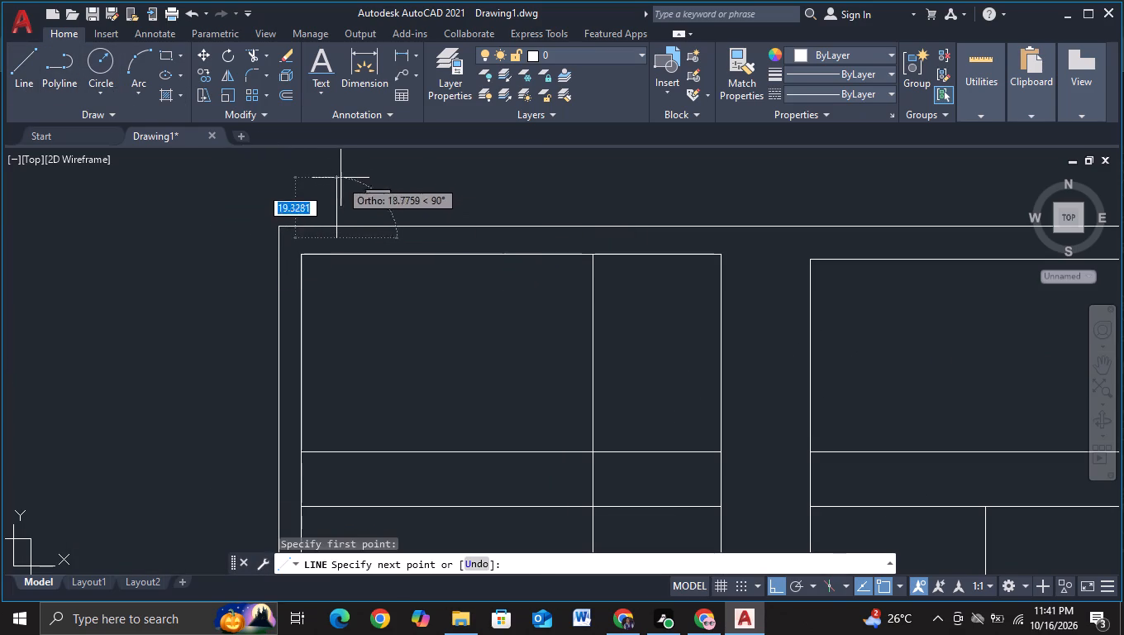
scroll(341, 172, "down", 2)
middle_click_drag(343, 176, 369, 287)
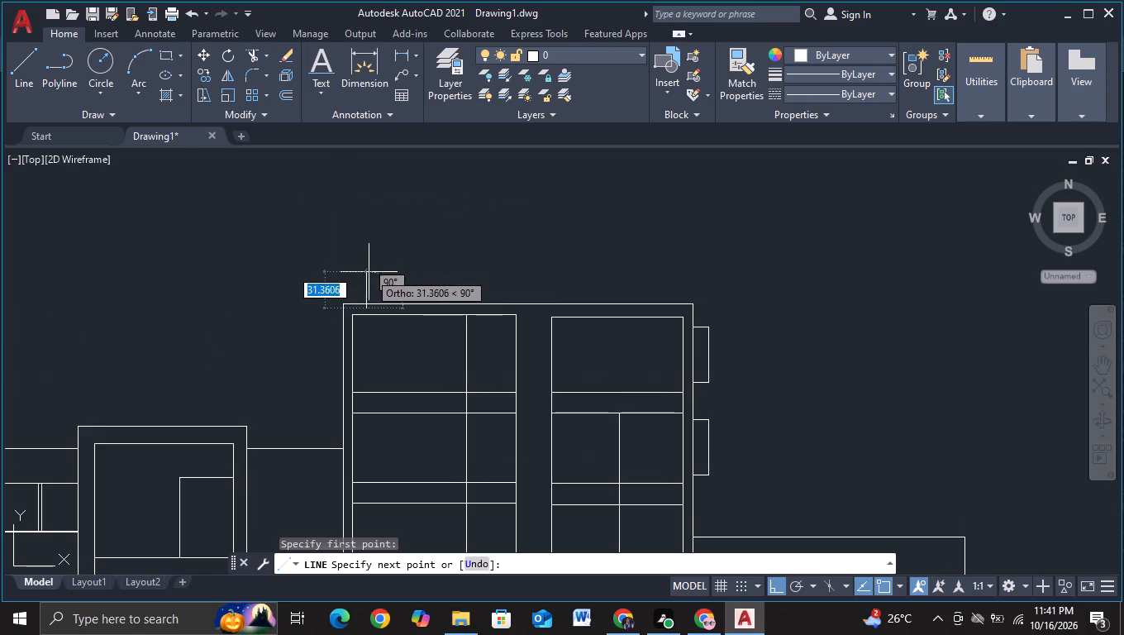
left_click(369, 275)
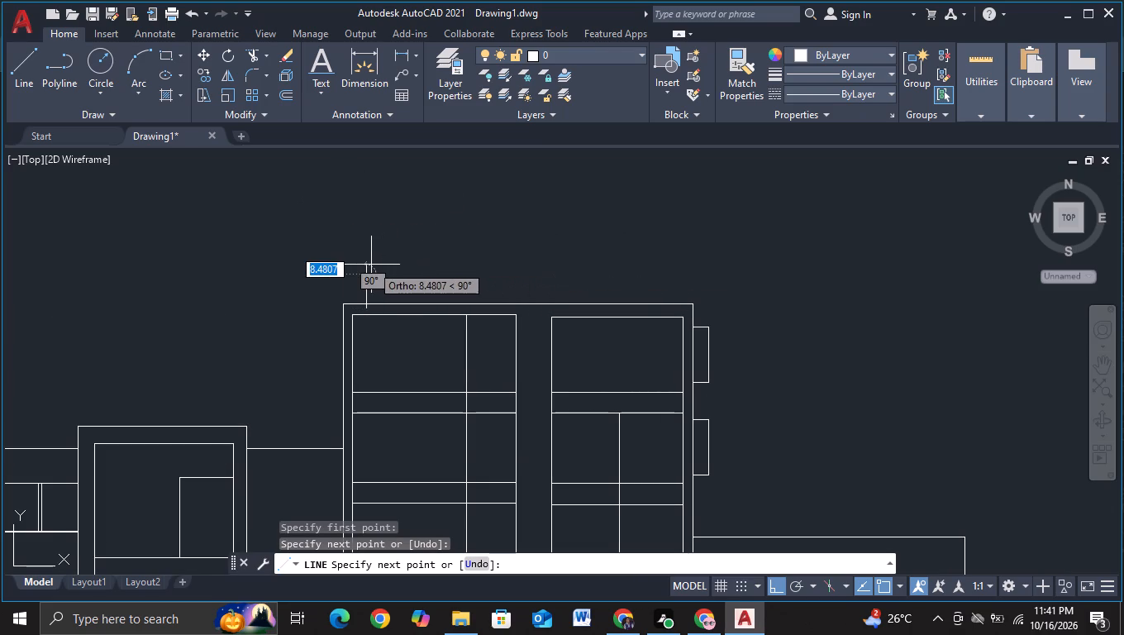
scroll(369, 276, "up", 2)
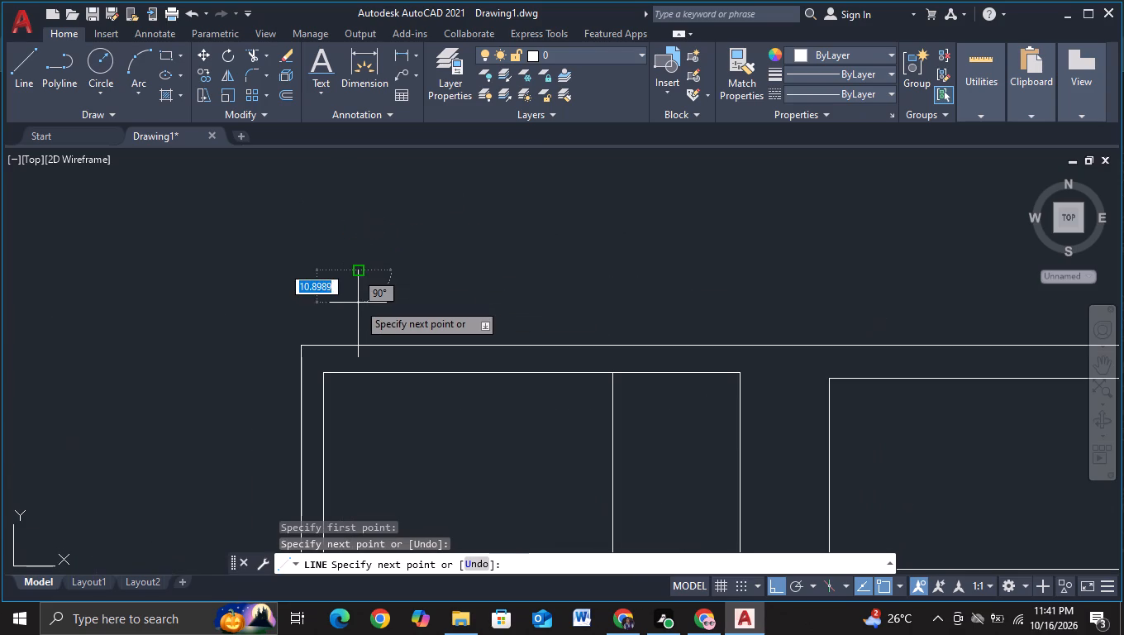
left_click(358, 303)
key("Escape")
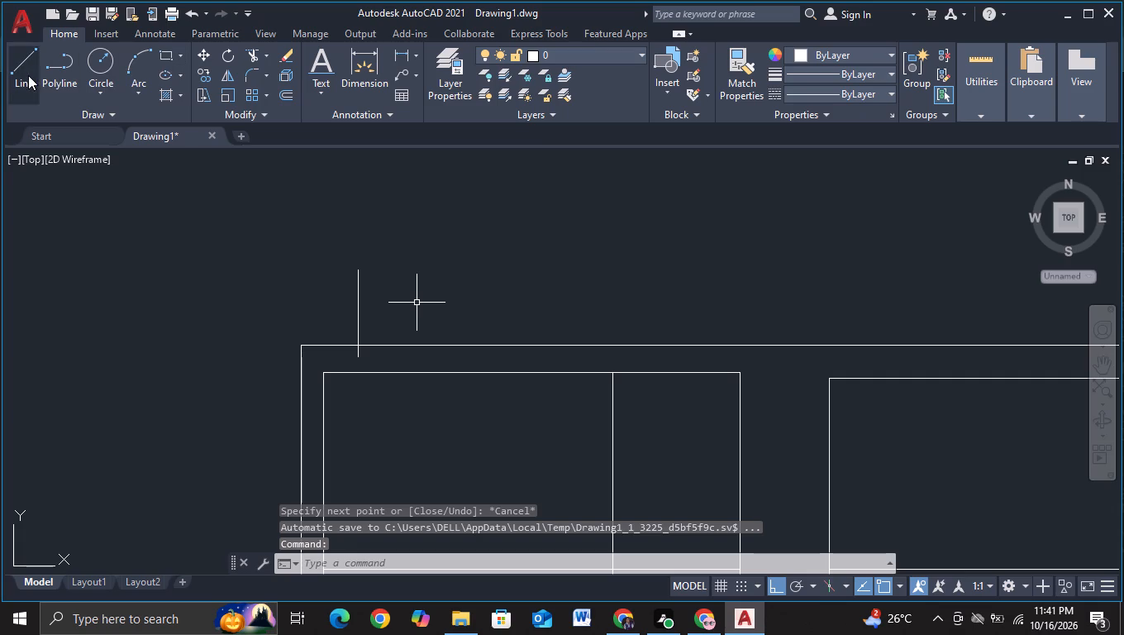
Draw the parapet's horizontal top line about 262 units rightward across the new vertical, and its right side about 21 units down past the roof edge.
left_click(27, 75)
left_click_drag(343, 294, 407, 304)
middle_click_drag(697, 304, 0, 310)
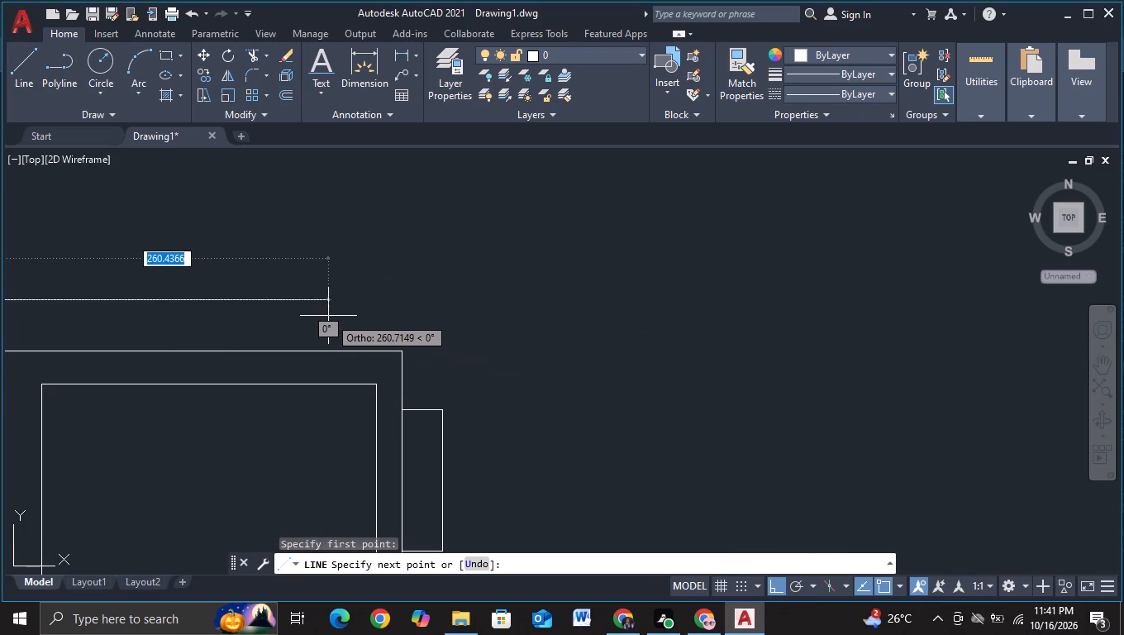
left_click(334, 310)
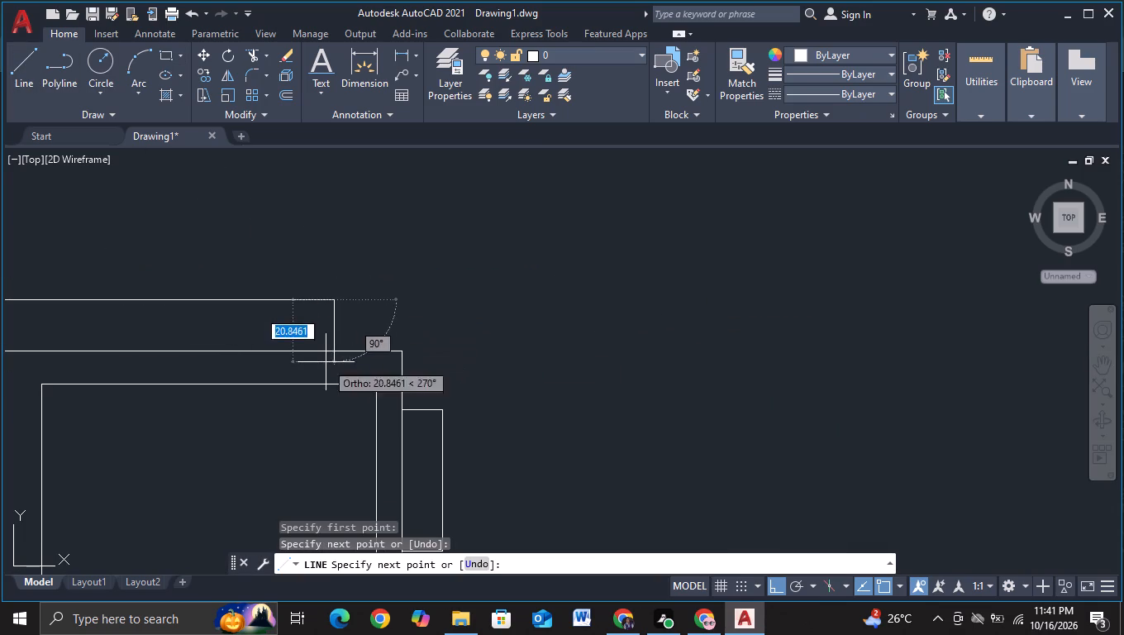
left_click(326, 362)
key("Escape")
Trim the parapet outline's overhanging ends at the roof edge and at its upper left corner.
left_click(255, 60)
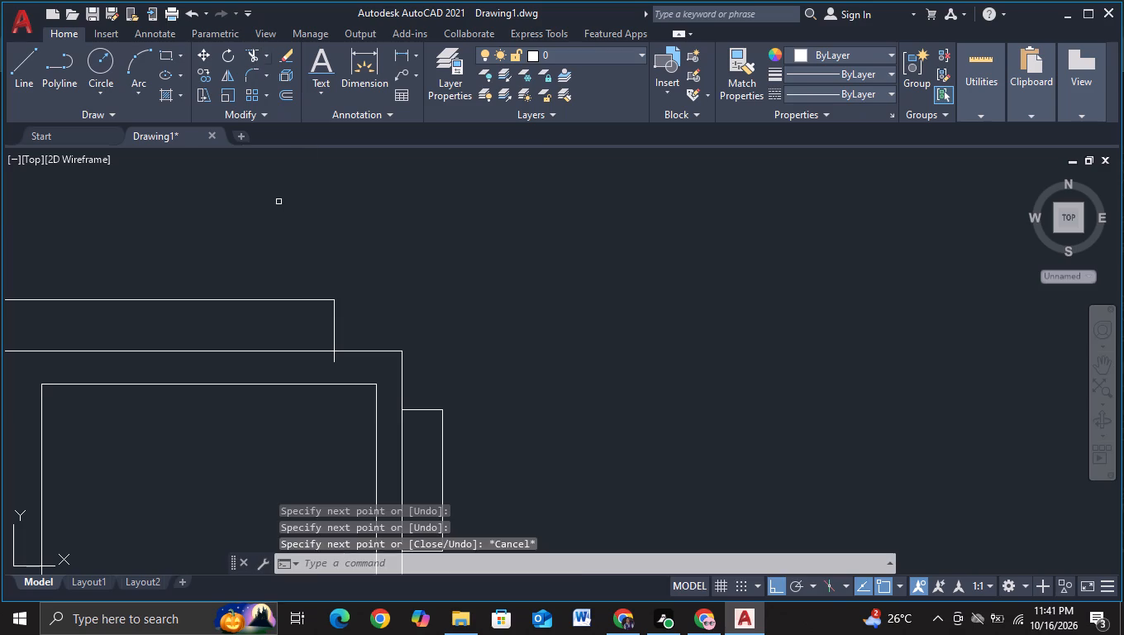
left_click(334, 364)
middle_click_drag(231, 326, 401, 328)
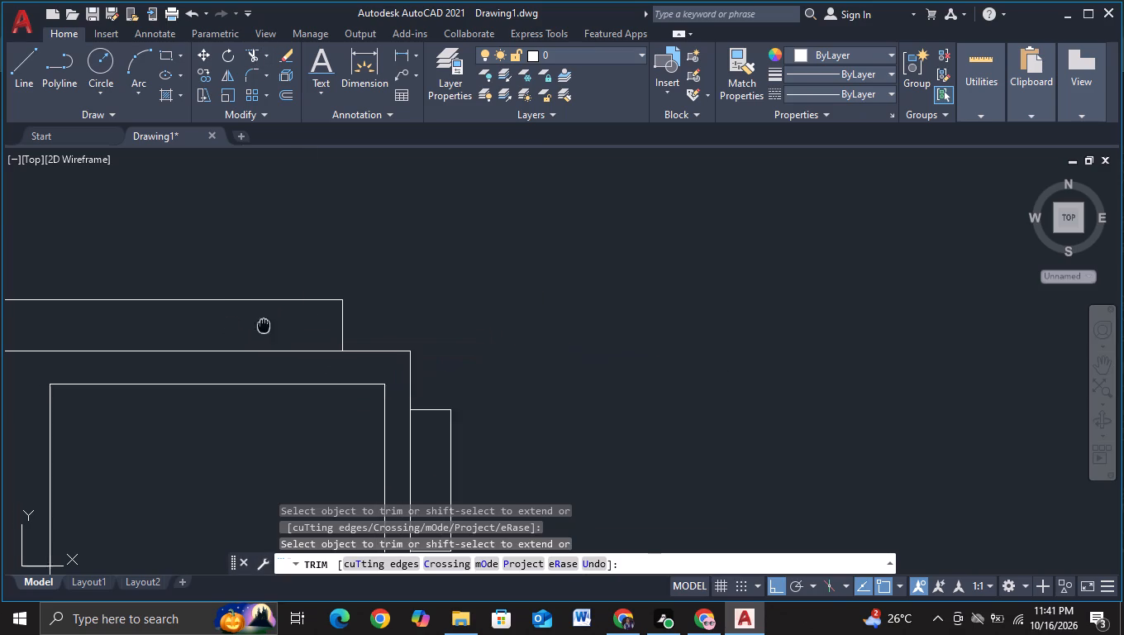
middle_click_drag(401, 328, 925, 362)
left_click(263, 397)
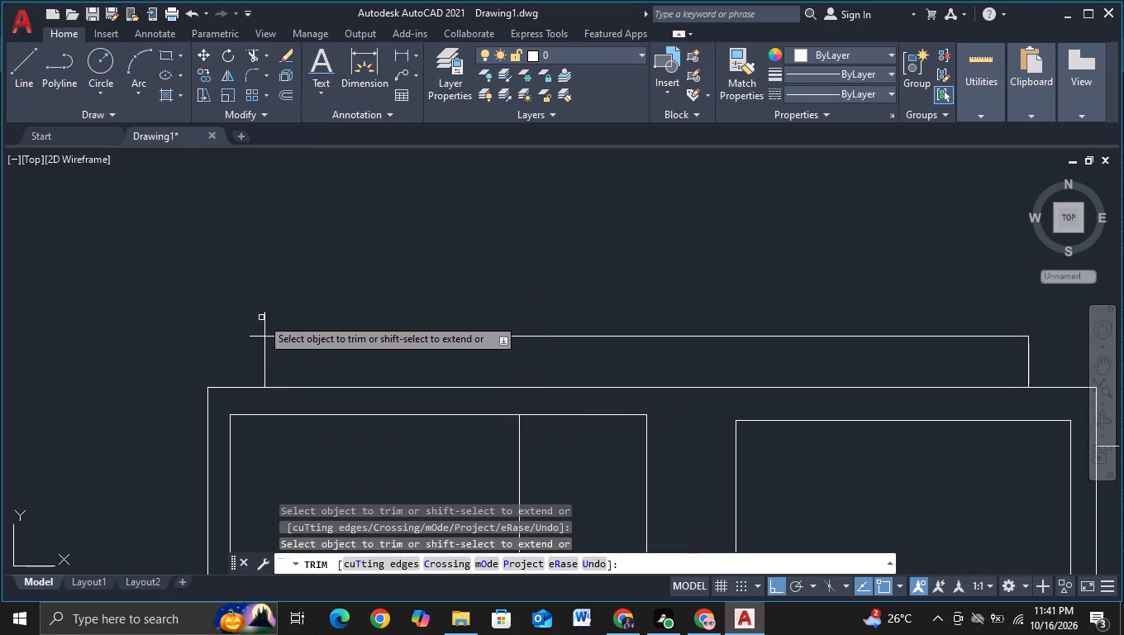
left_click_drag(284, 317, 250, 342)
scroll(269, 330, "down", 3)
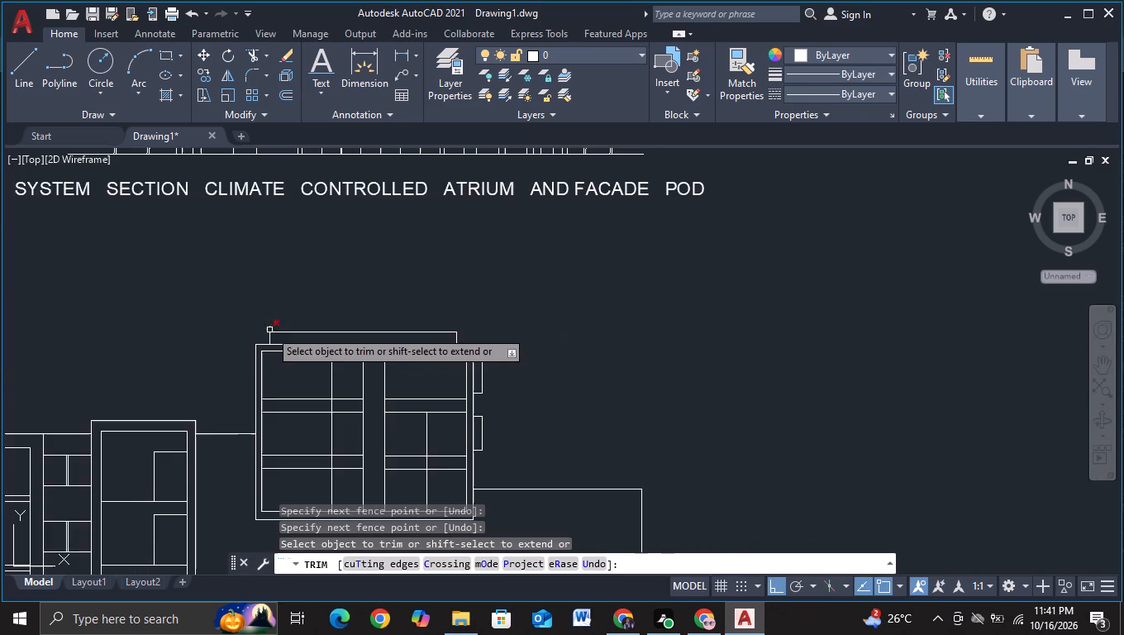
scroll(274, 327, "up", 3)
left_click(251, 317)
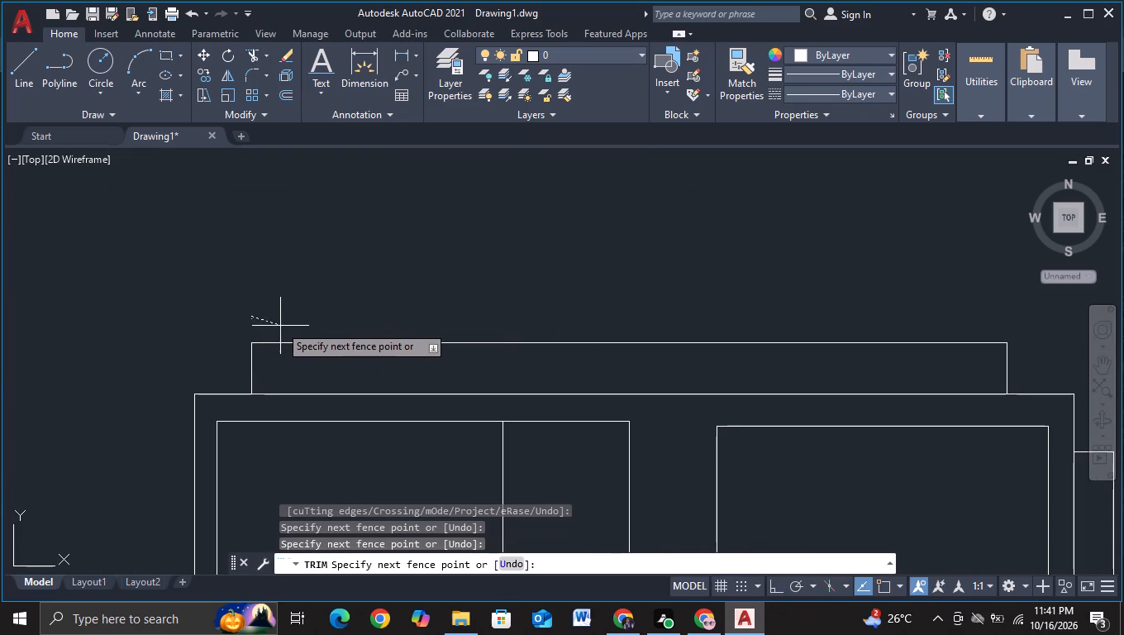
scroll(275, 322, "up", 2)
key("Escape")
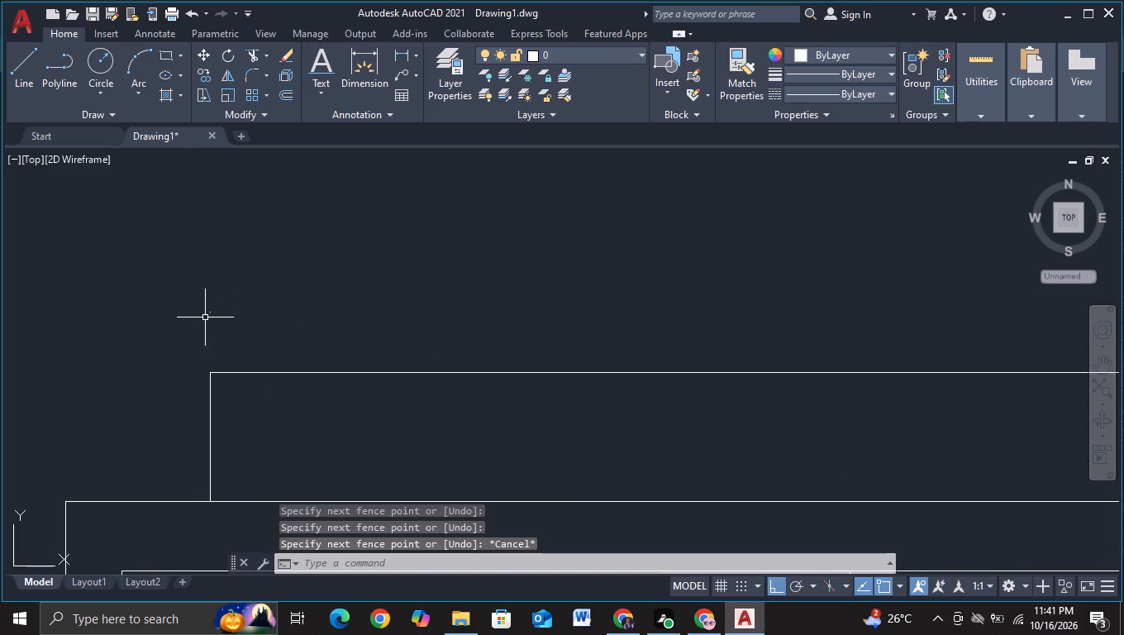
Delete the leftover line fragment above the parapet's upper left corner.
scroll(205, 317, "up", 2)
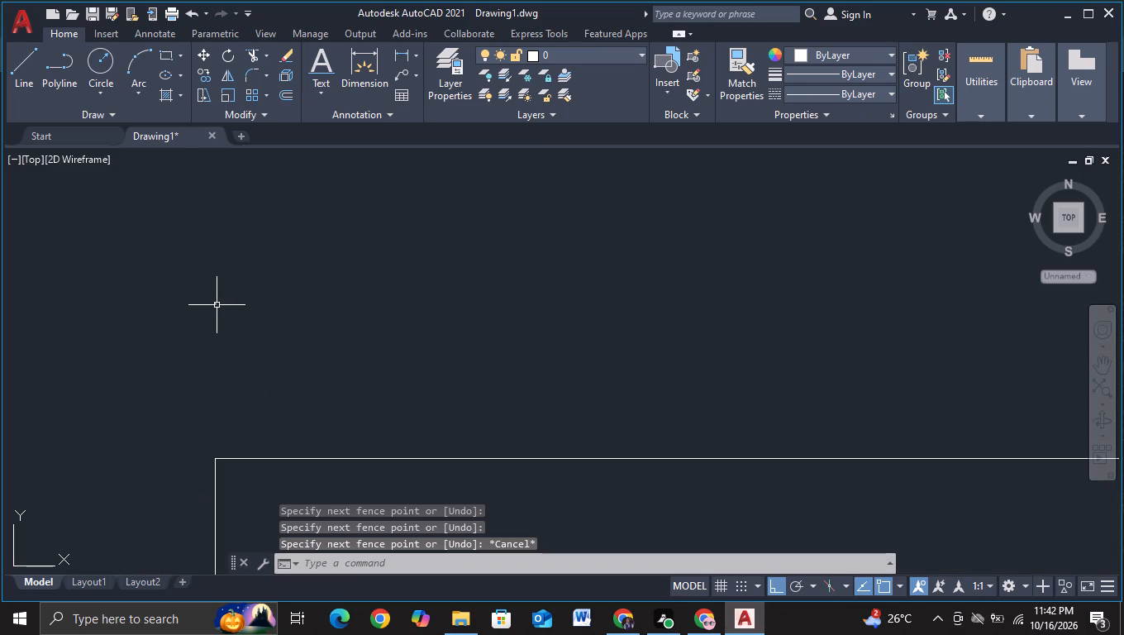
left_click(216, 305)
key("Delete")
scroll(216, 305, "down", 3)
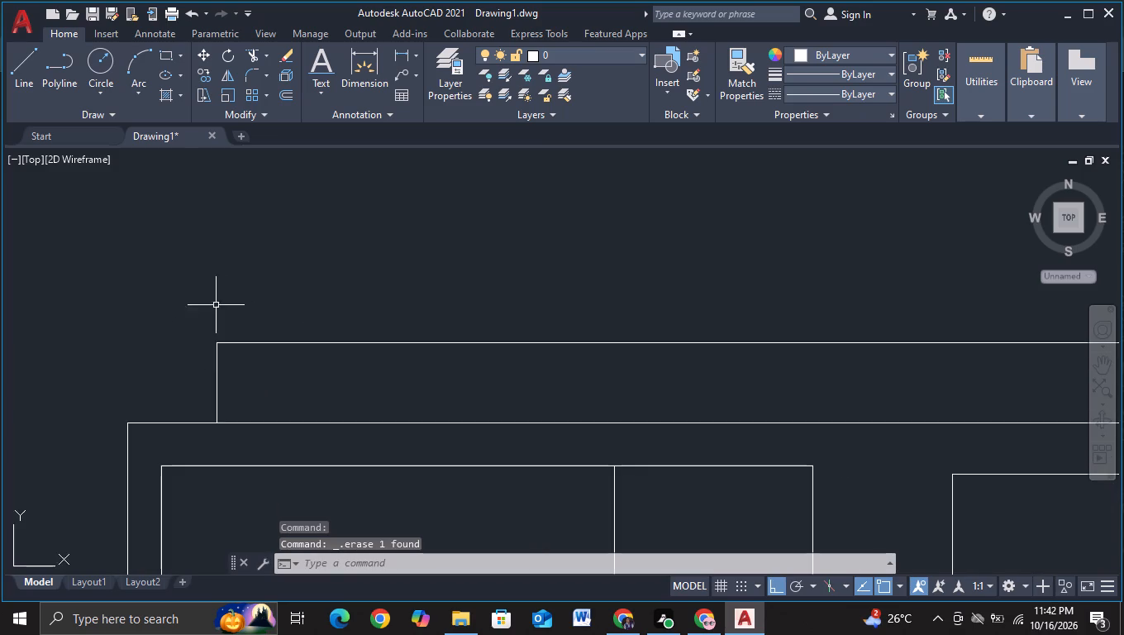
Copy the topmost connector opening between the left block and tower about 219 units rightward into the gap before the raised block.
scroll(240, 312, "down", 4)
scroll(507, 324, "down", 3)
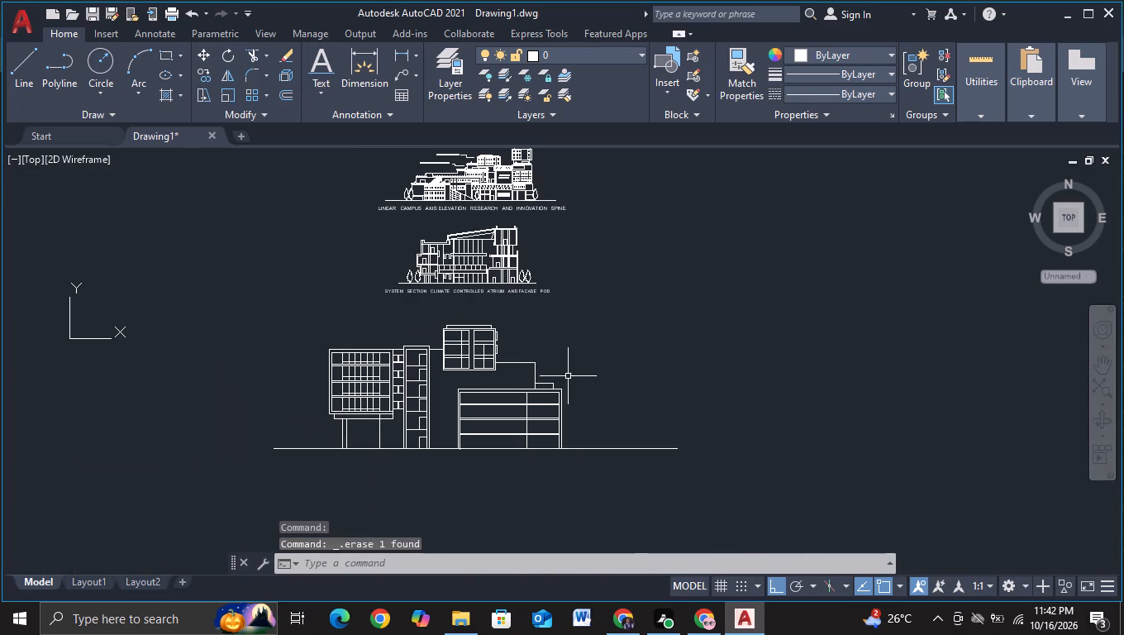
middle_click_drag(588, 375, 600, 346)
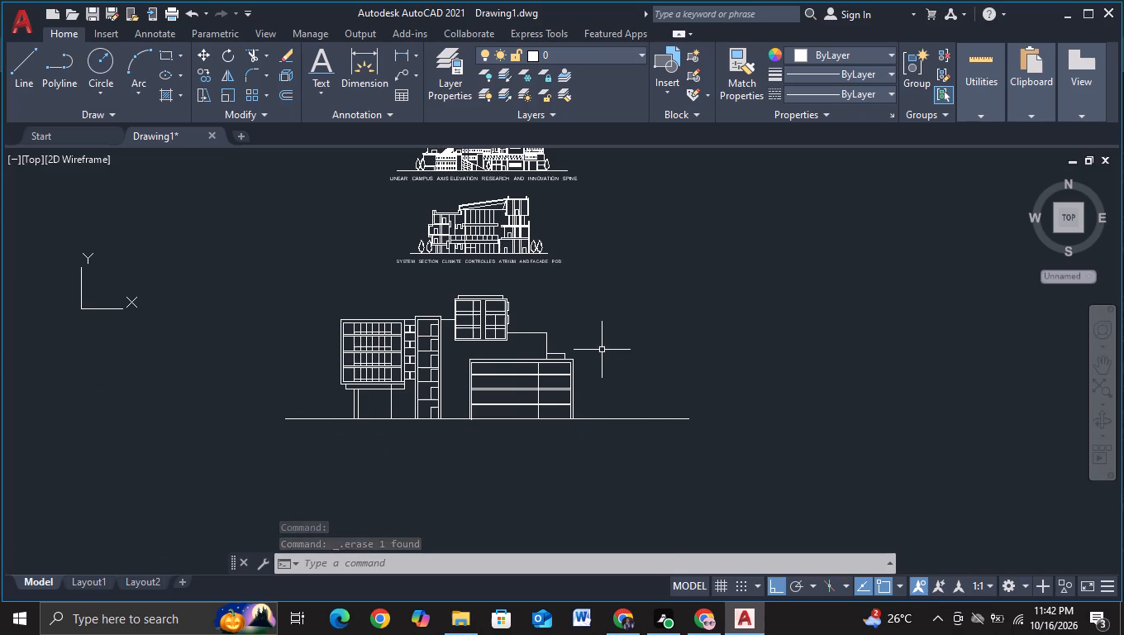
scroll(602, 349, "up", 1)
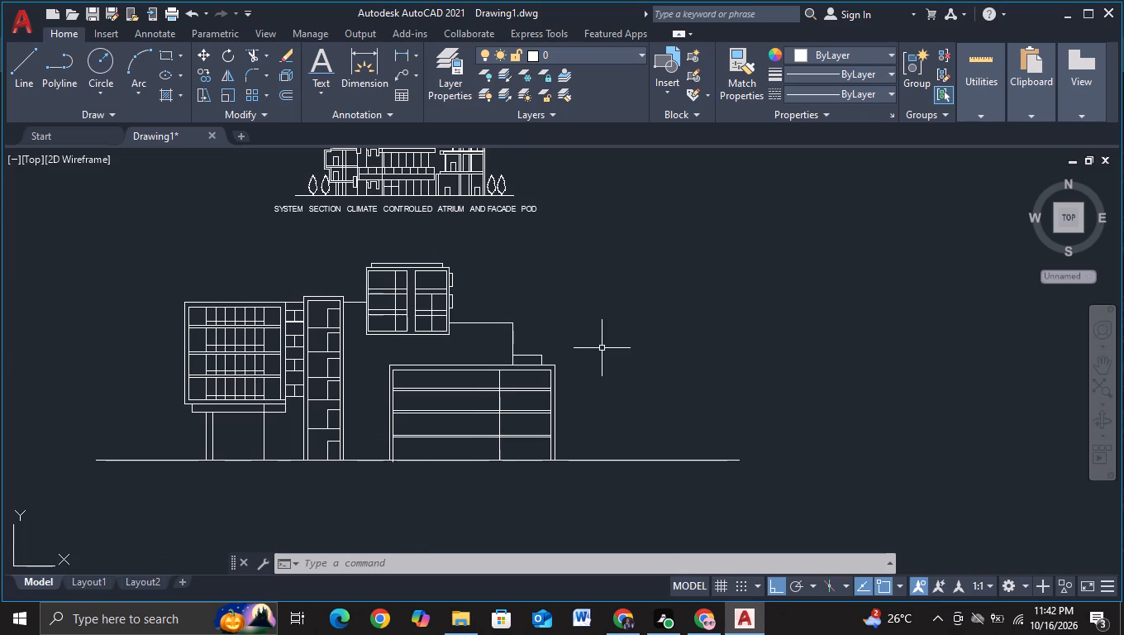
scroll(421, 374, "up", 2)
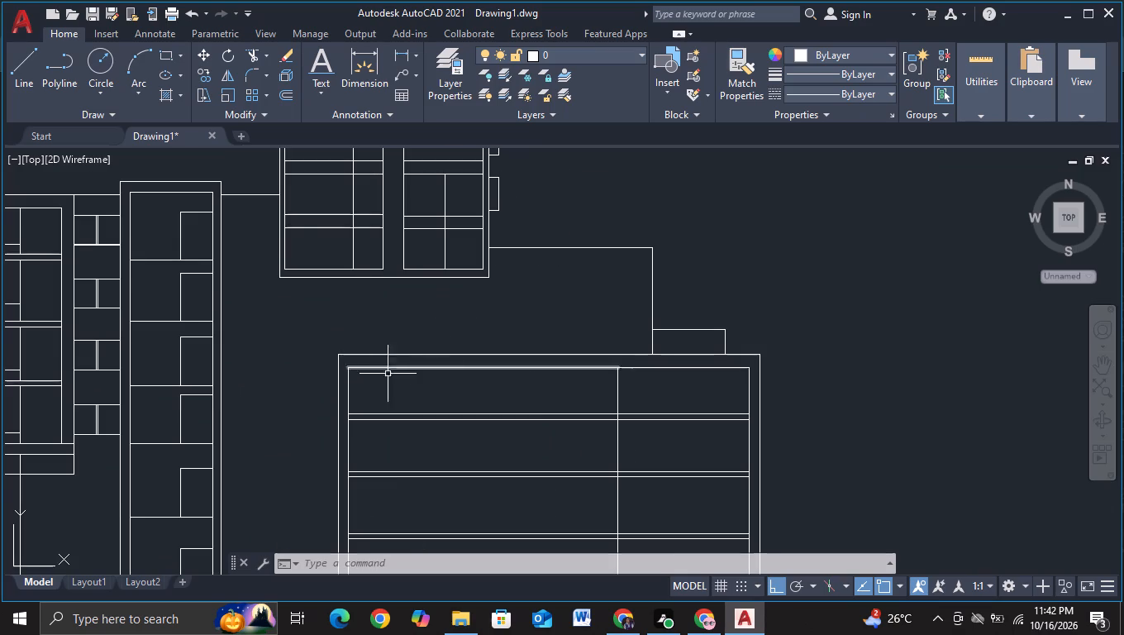
middle_click_drag(290, 347, 464, 376)
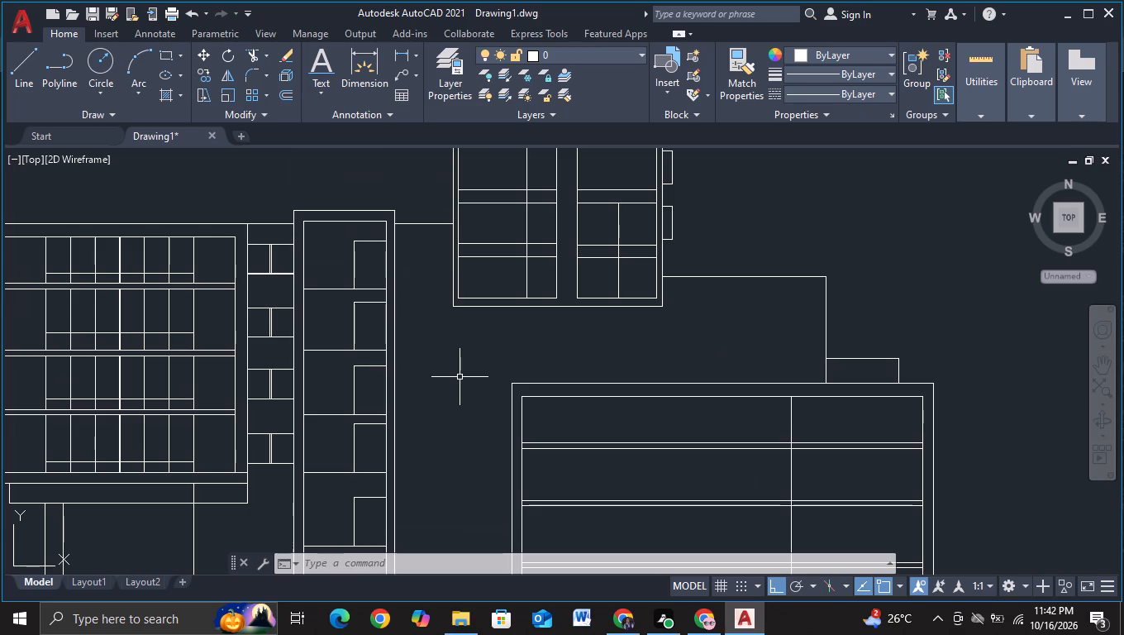
scroll(280, 302, "up", 2)
middle_click_drag(255, 286, 255, 287)
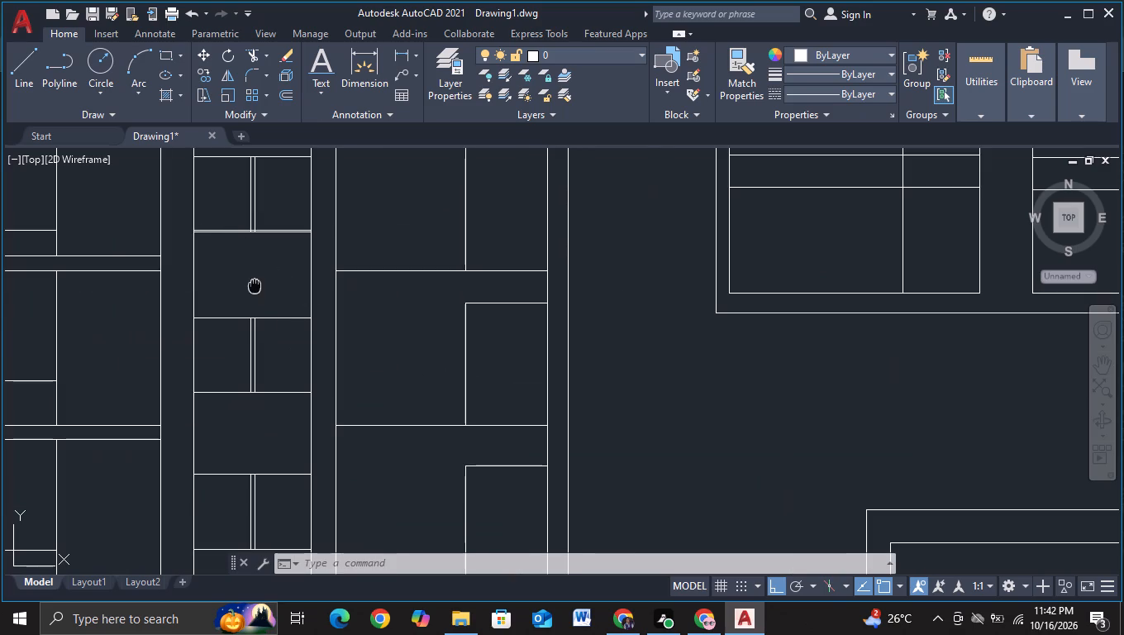
middle_click_drag(255, 287, 335, 373)
left_click(254, 227)
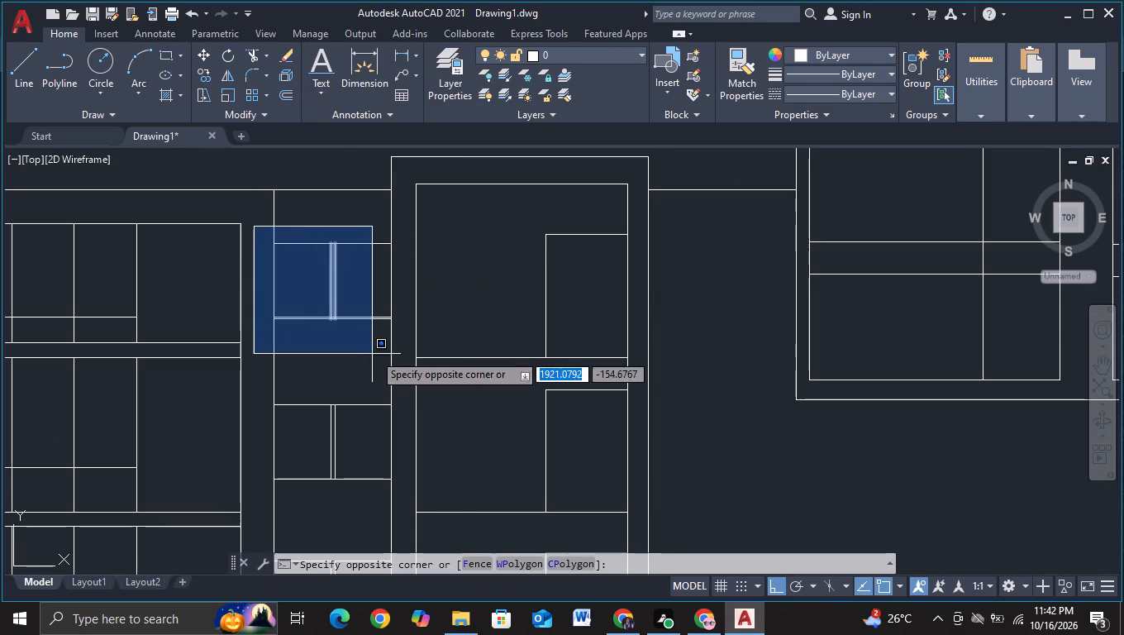
left_click(400, 346)
key("c")
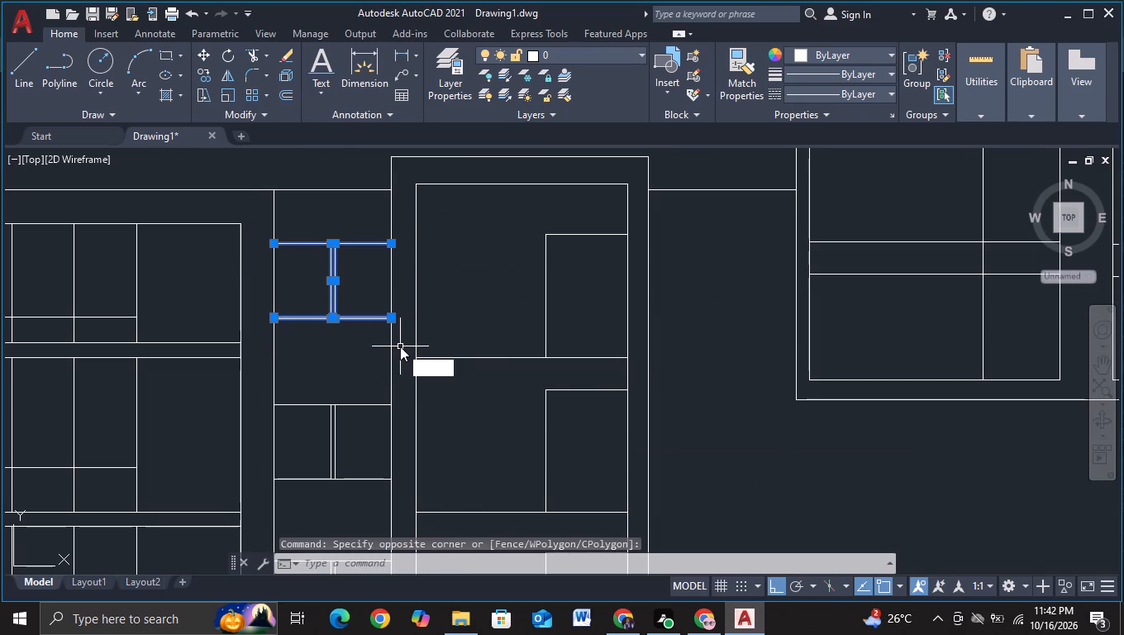
left_click(478, 399)
left_click_drag(328, 279, 336, 279)
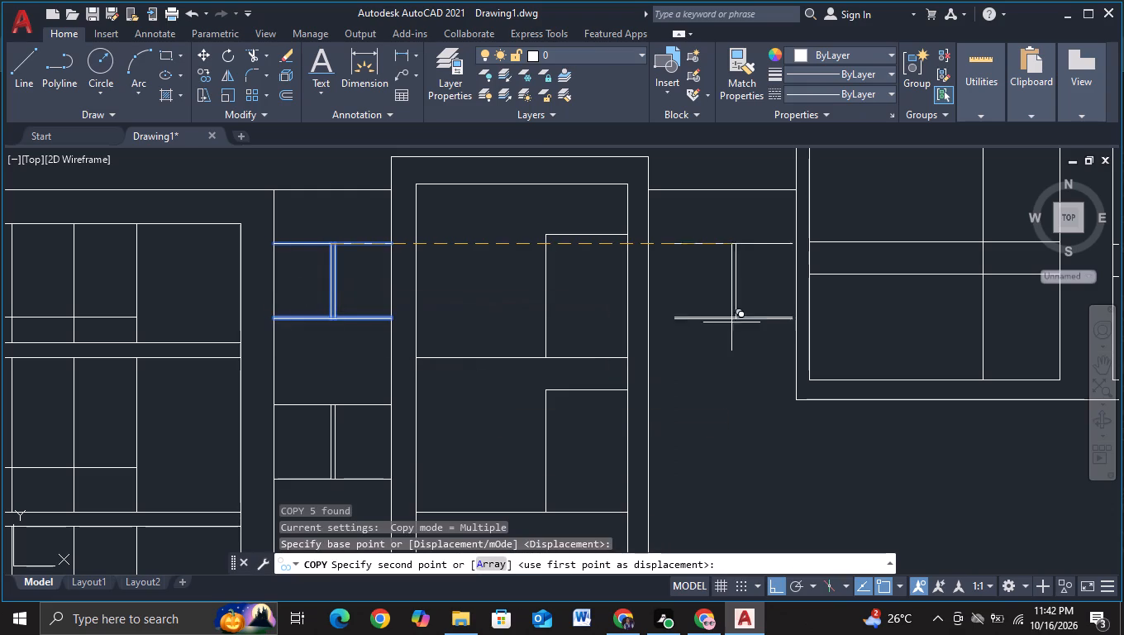
scroll(718, 317, "up", 2)
scroll(721, 314, "down", 2)
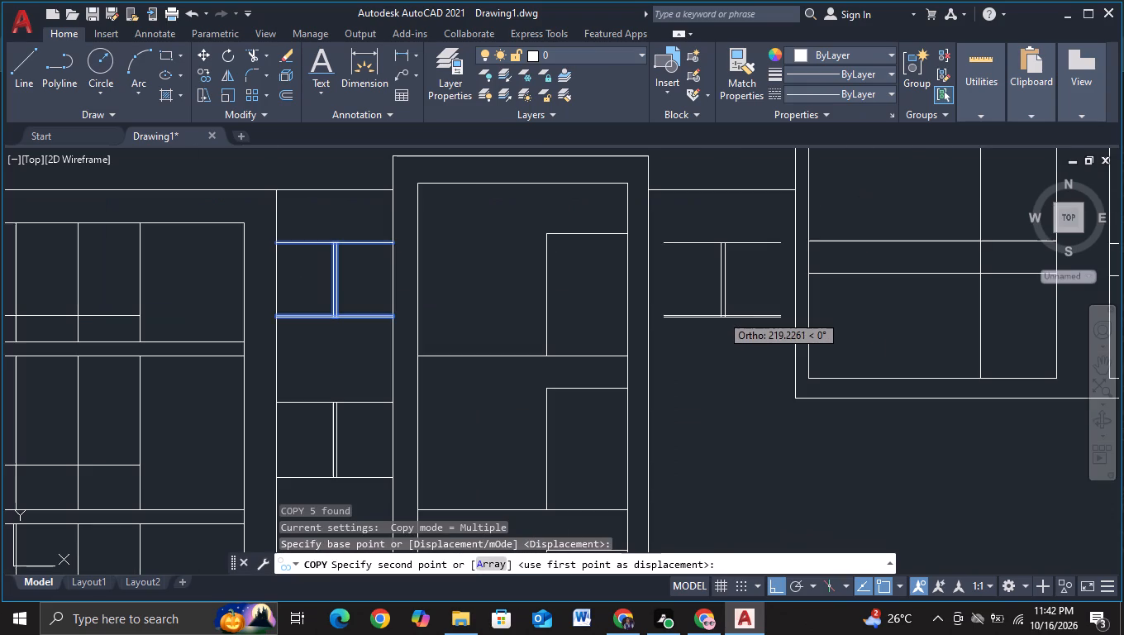
left_click(721, 314)
key("Escape")
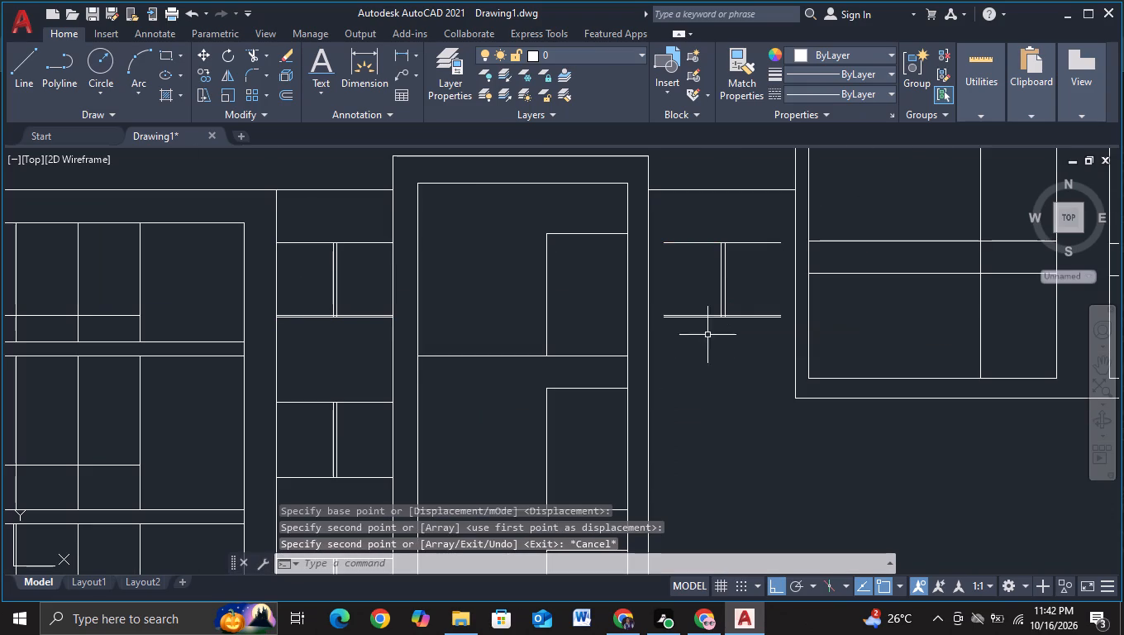
Extend the copied opening's horizontal lines to meet the tower's right edge and the raised block's left edge.
key("e")
left_click(737, 423)
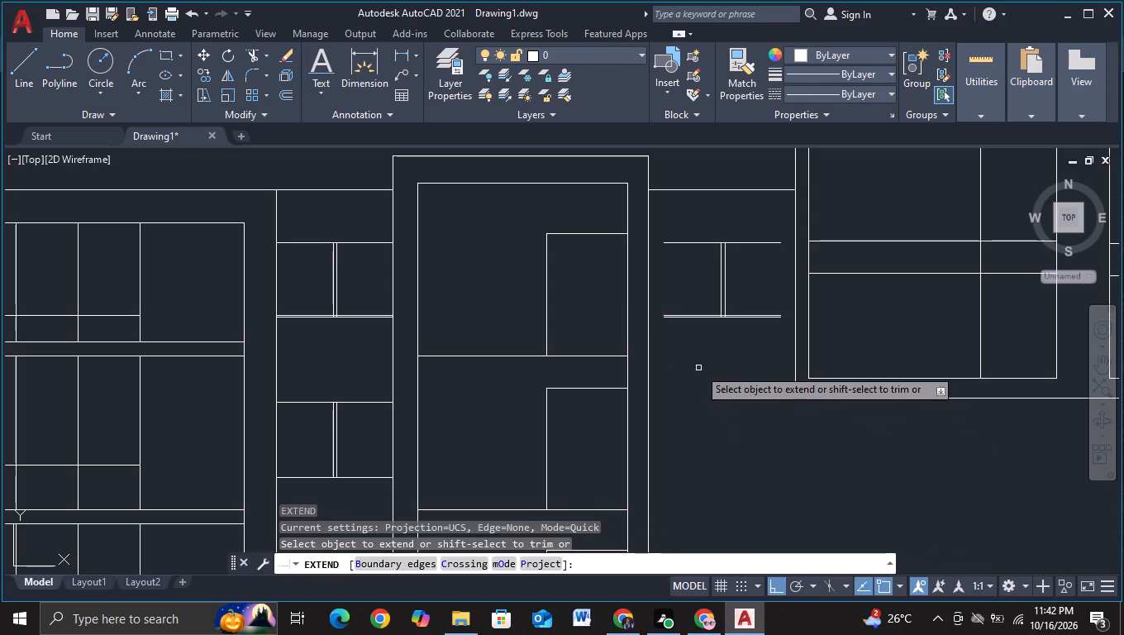
left_click_drag(698, 368, 758, 351)
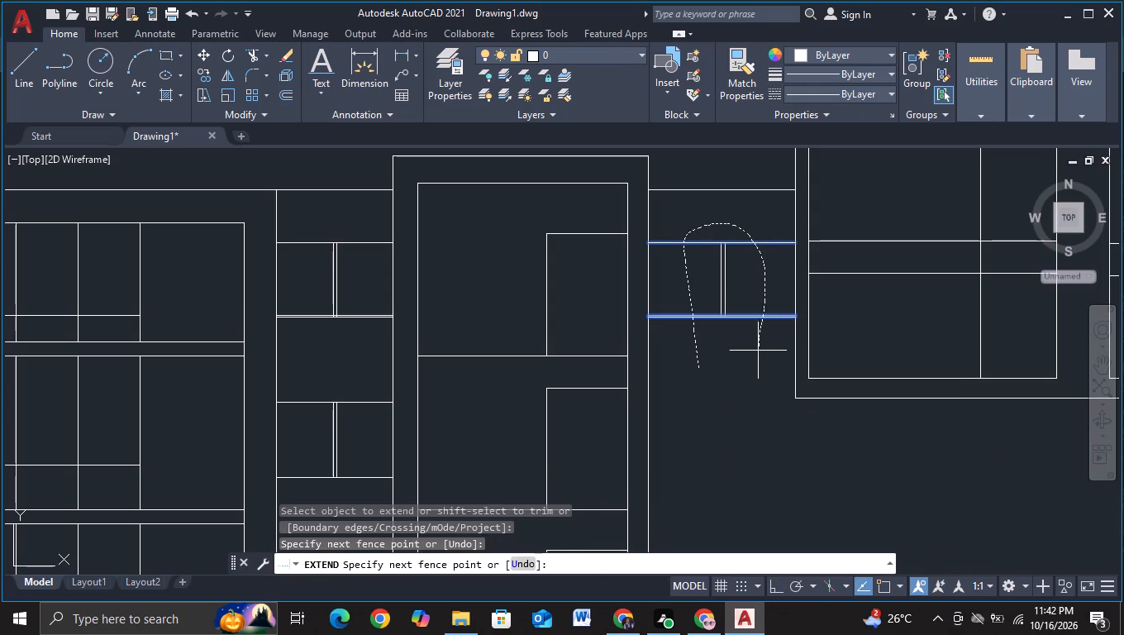
scroll(747, 385, "down", 1)
middle_click_drag(748, 447, 717, 352)
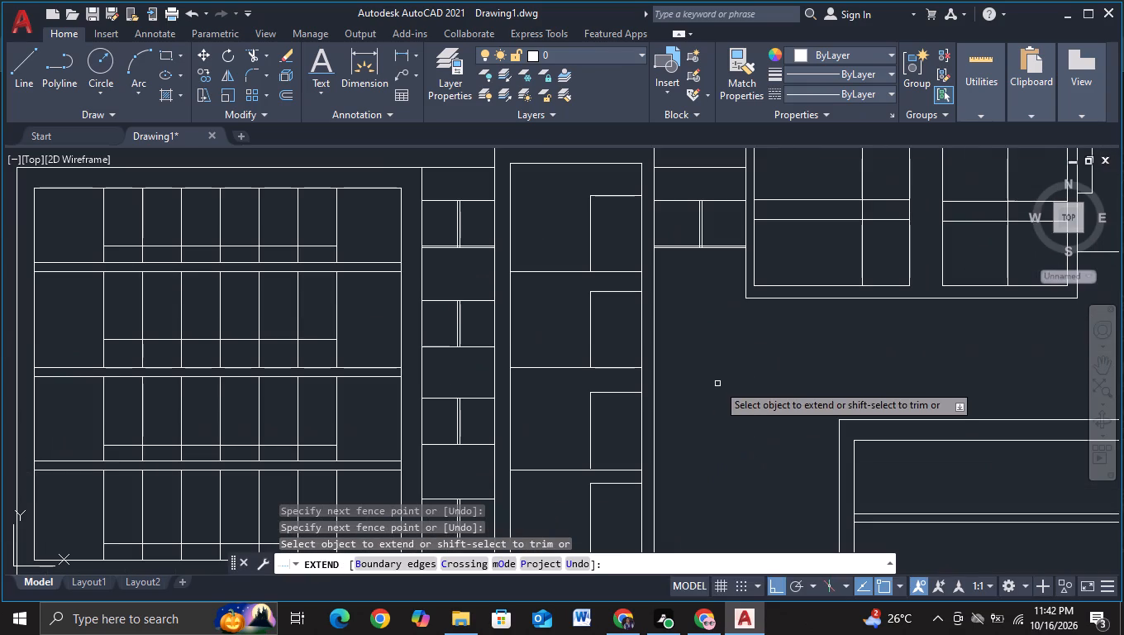
middle_click_drag(724, 433, 707, 384)
scroll(714, 417, "down", 1)
middle_click_drag(712, 419, 702, 365)
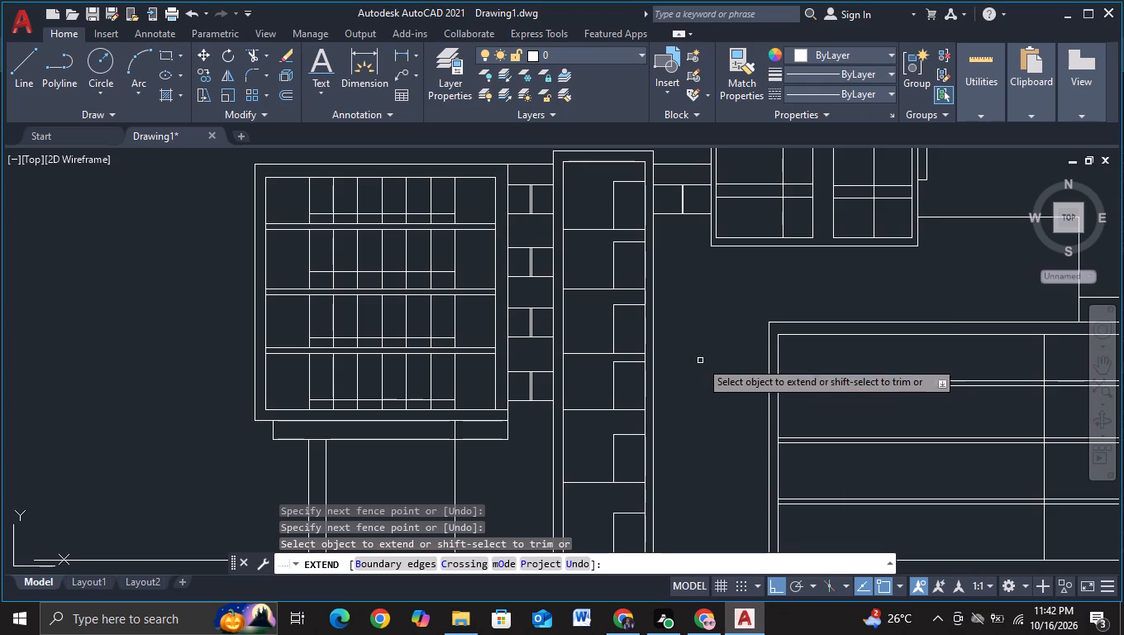
middle_click_drag(686, 275, 688, 332)
key("Escape")
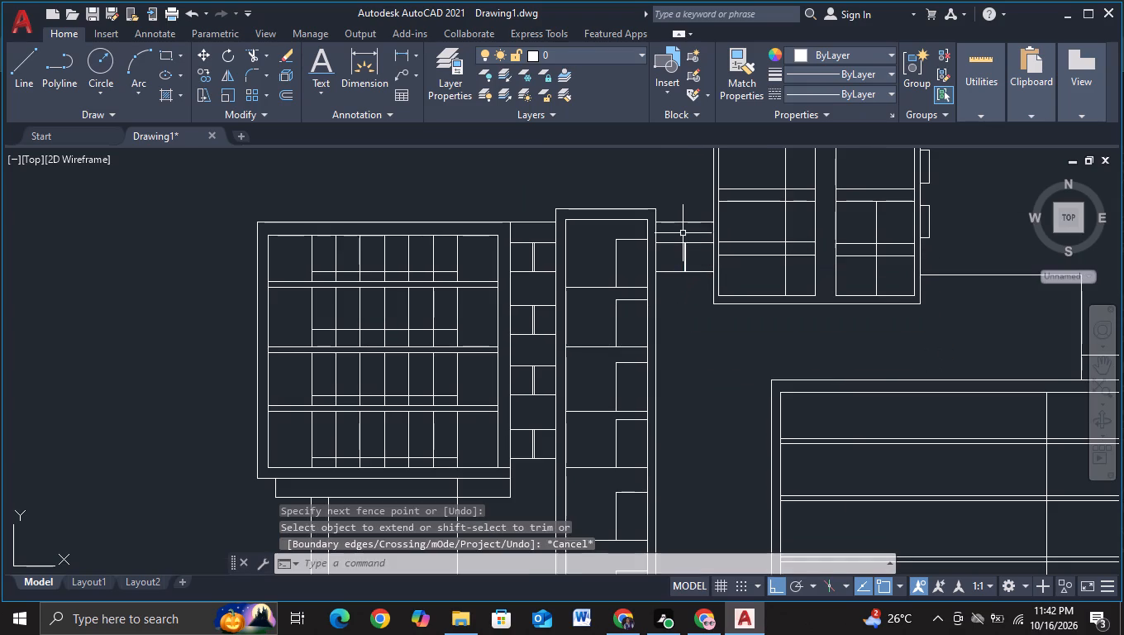
Copy the extended connector opening, including its double divider, about 254 units straight down along the tower's right edge.
left_click_drag(679, 234, 679, 300)
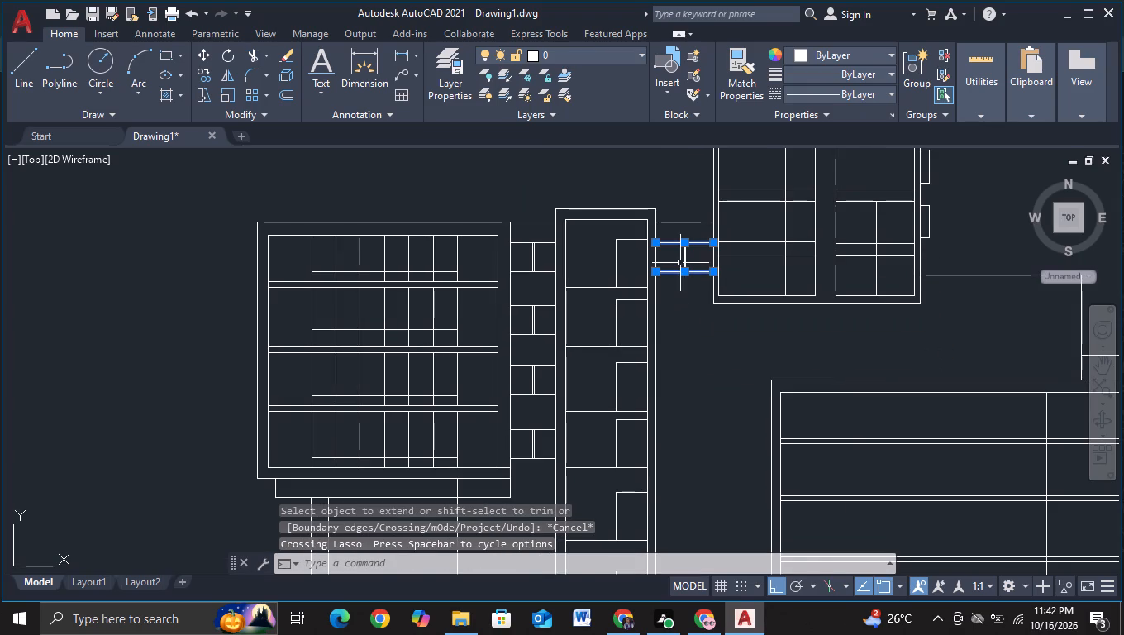
left_click_drag(680, 262, 702, 260)
scroll(700, 266, "up", 2)
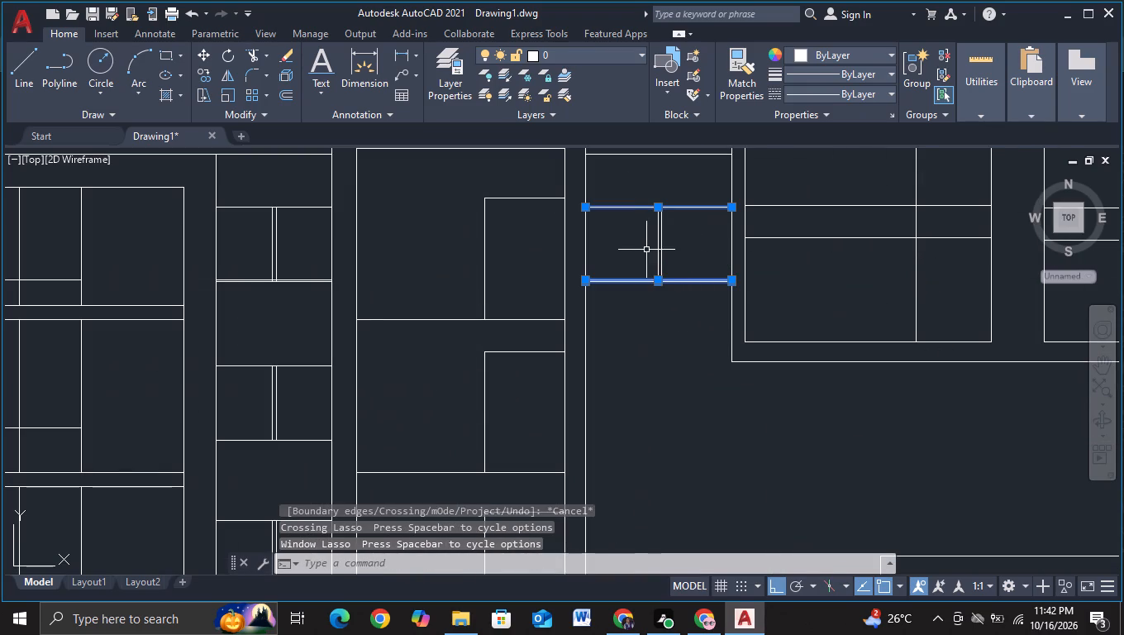
left_click_drag(646, 250, 724, 252)
left_click_drag(679, 224, 595, 284)
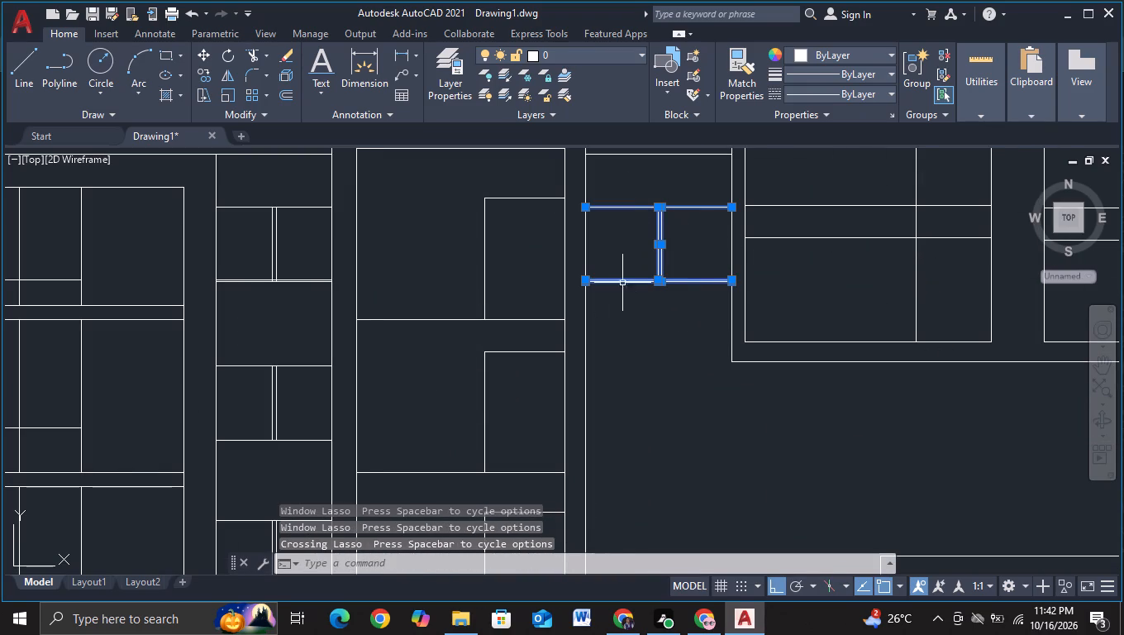
key("c")
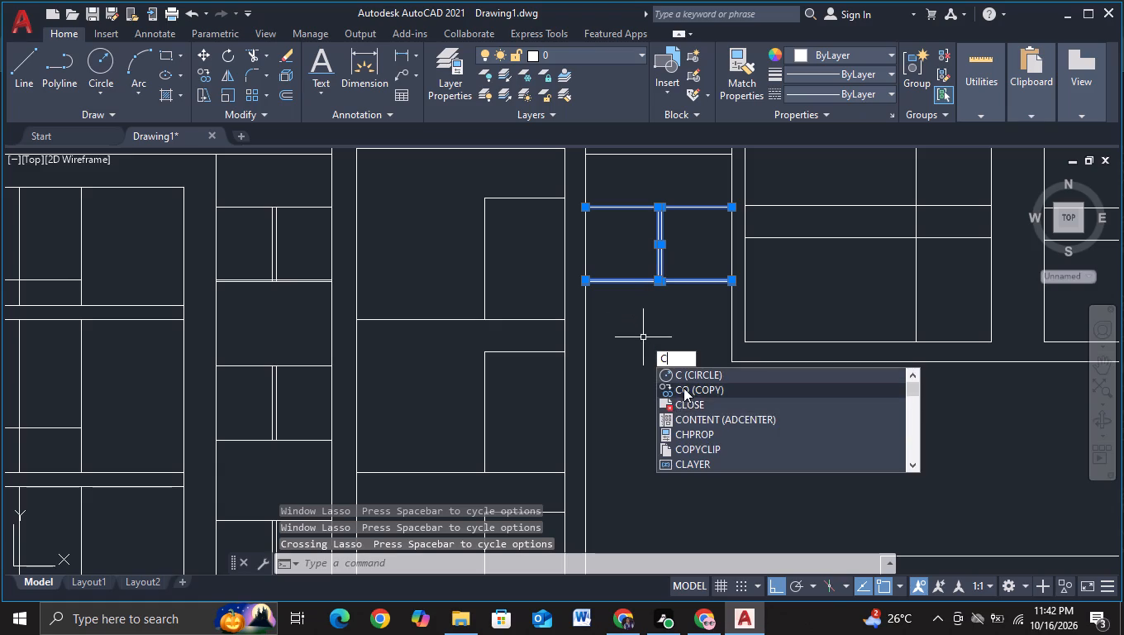
left_click(685, 388)
left_click_drag(678, 258, 702, 356)
middle_click_drag(698, 443, 674, 272)
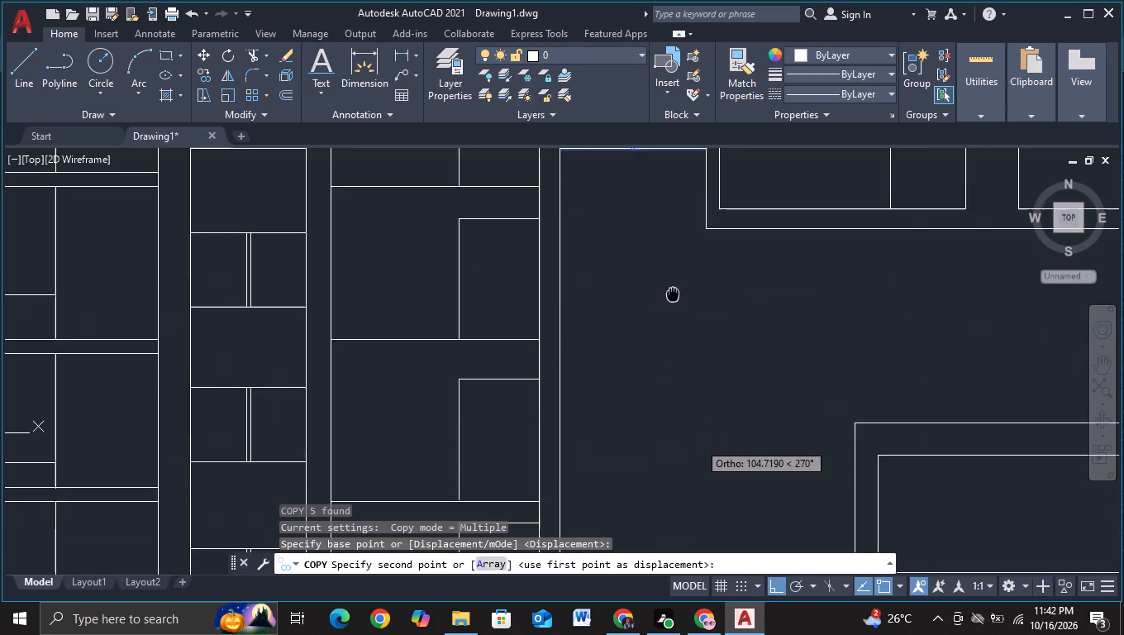
middle_click_drag(674, 272, 678, 238)
middle_click_drag(694, 464, 696, 341)
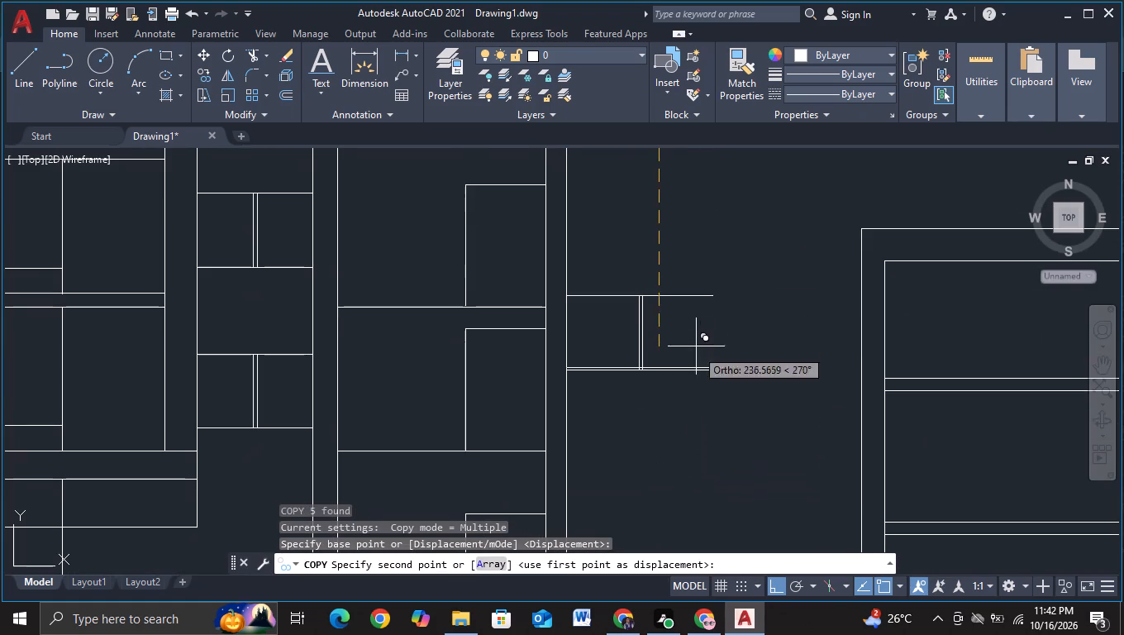
left_click(698, 378)
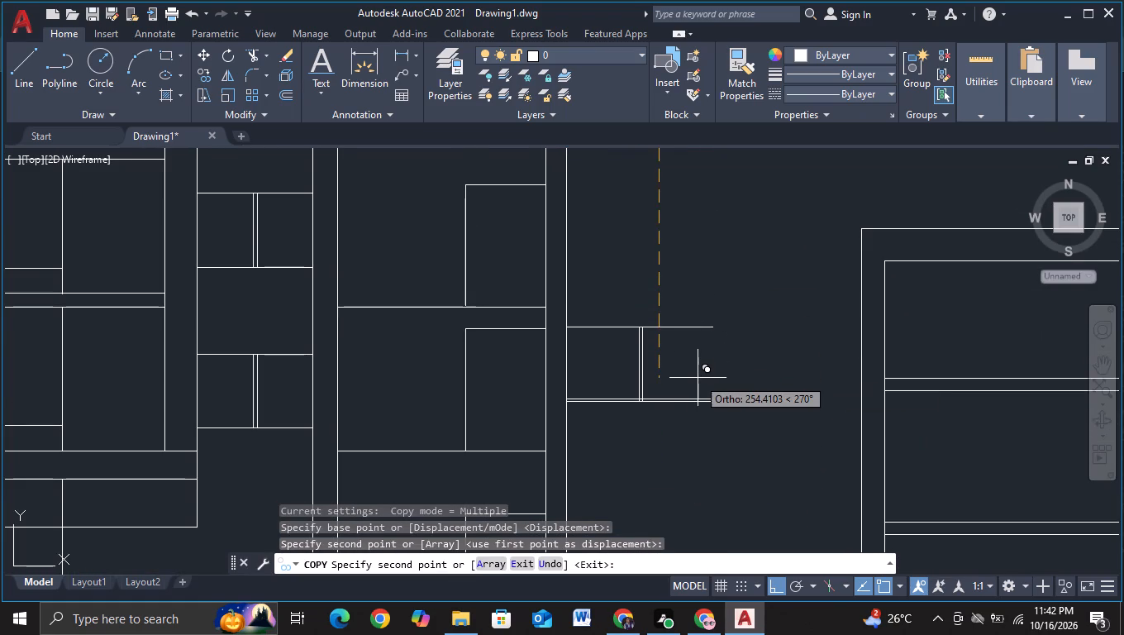
key("Escape")
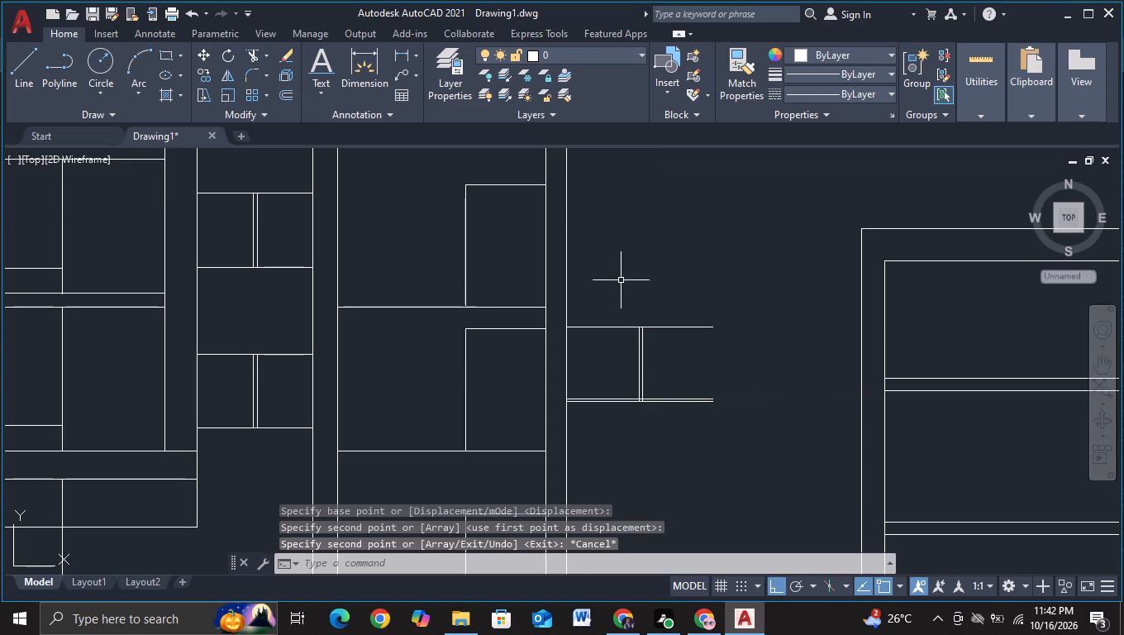
Copy the lower connector opening about 68 units rightward, toward the lower block, to add a second double divider.
left_click_drag(624, 268, 697, 399)
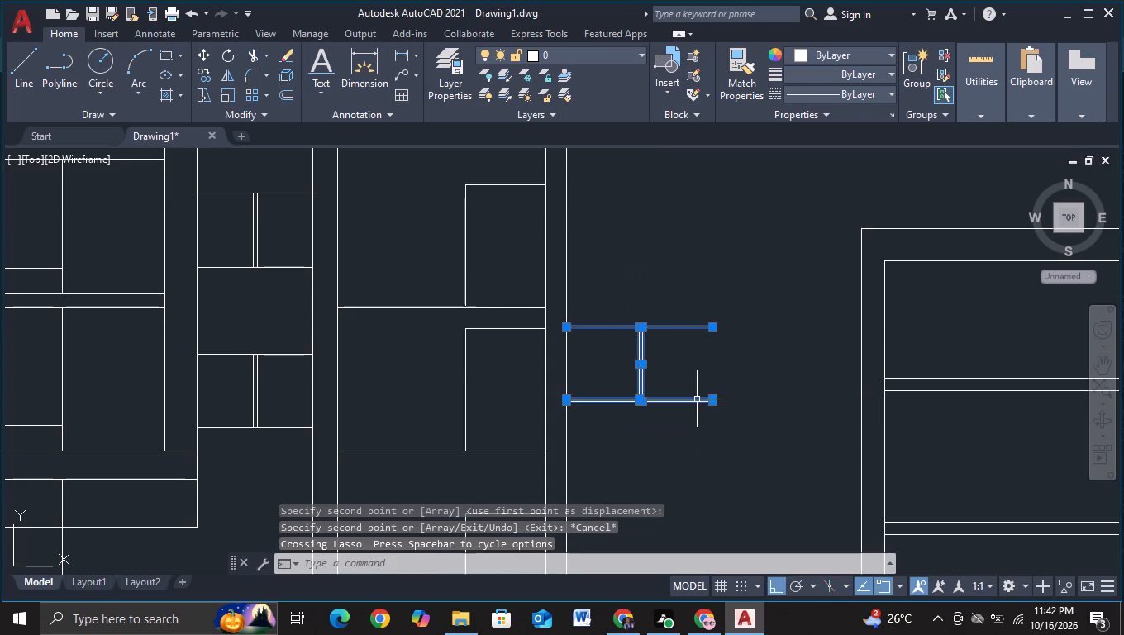
key("c")
left_click(746, 451)
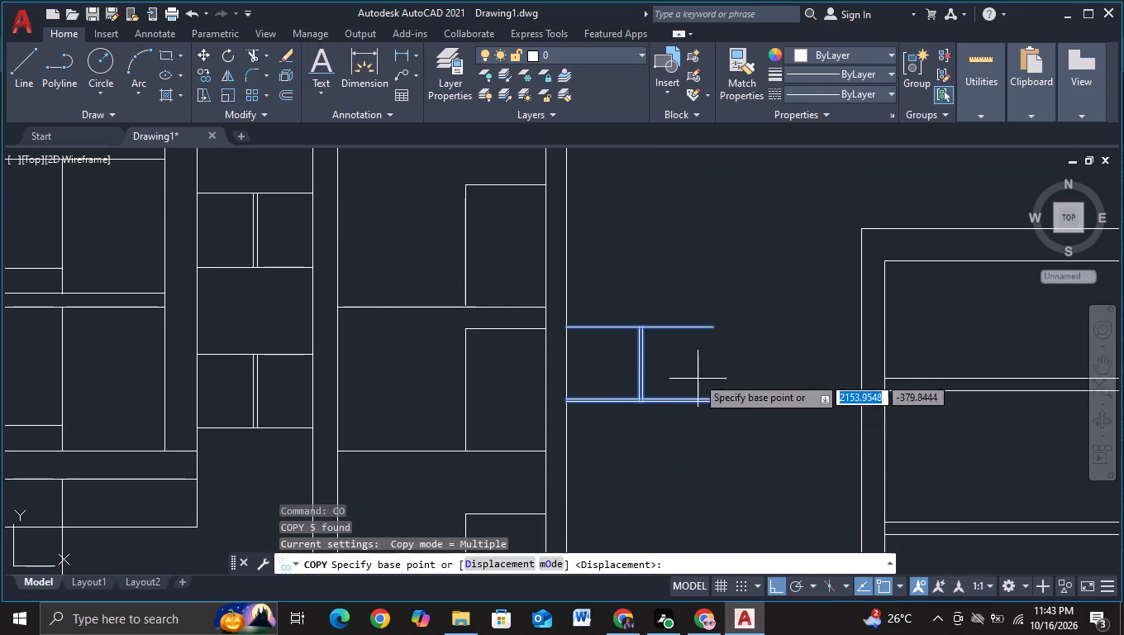
left_click(652, 349)
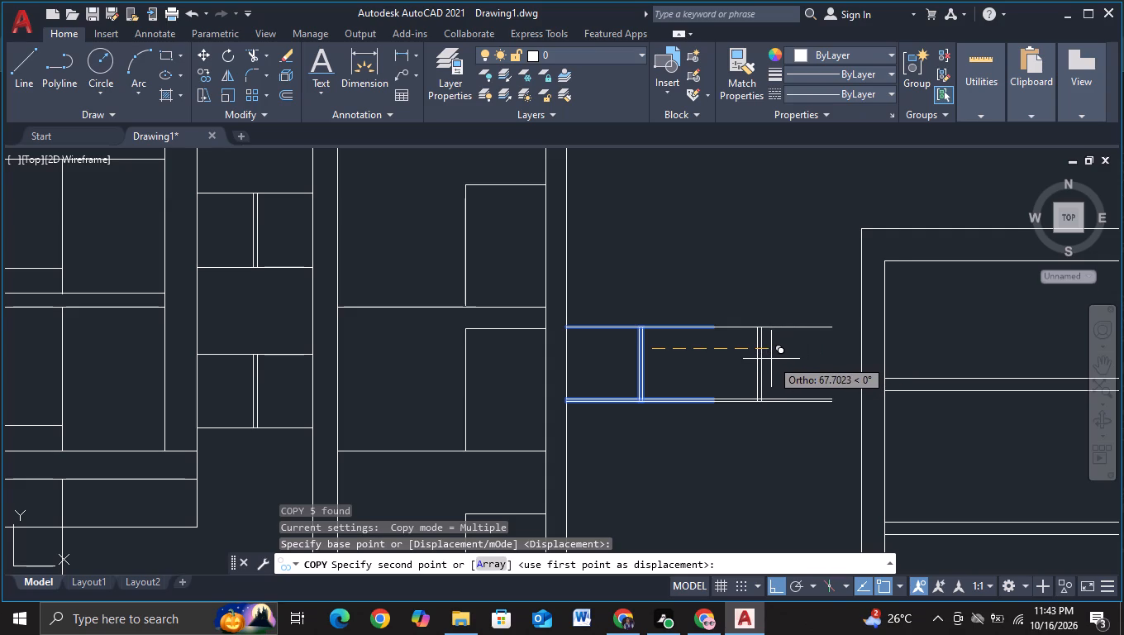
left_click(773, 359)
key("Escape")
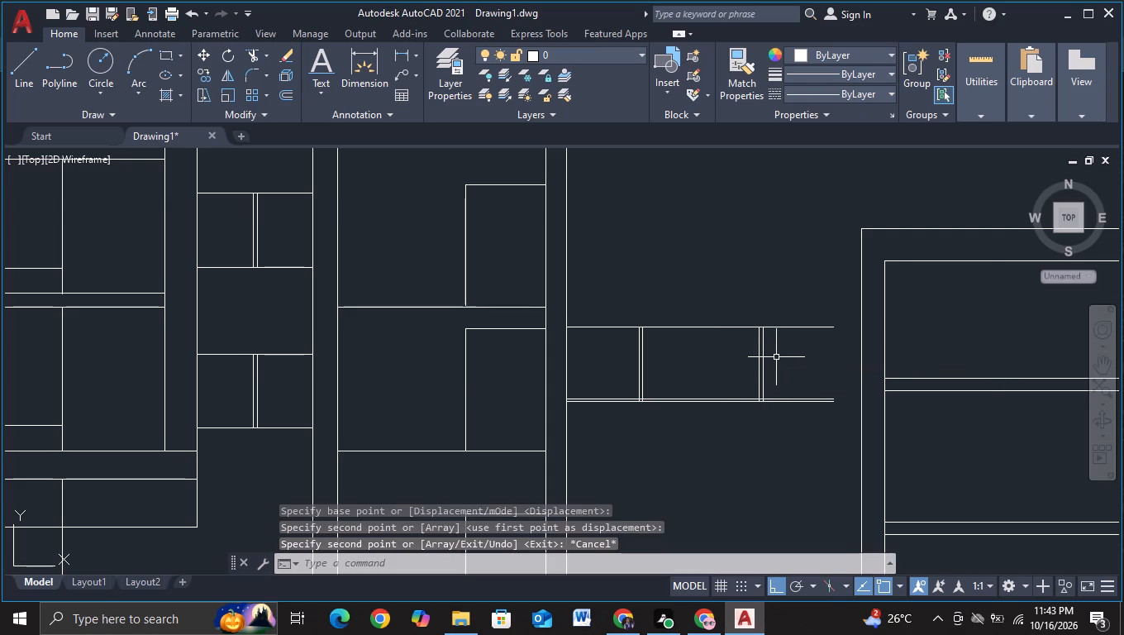
Extend the second copy's horizontal lines to the lower block's left edge.
key("e")
left_click(846, 401)
left_click_drag(812, 302, 812, 432)
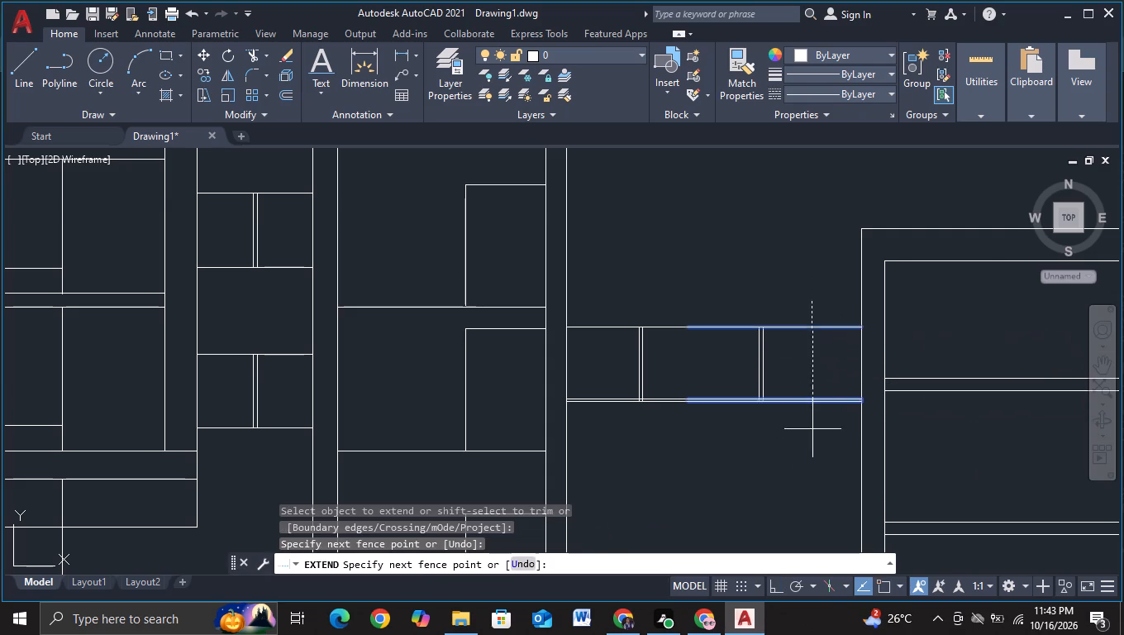
left_click_drag(812, 432, 812, 438)
scroll(809, 437, "down", 2)
middle_click_drag(798, 470, 783, 327)
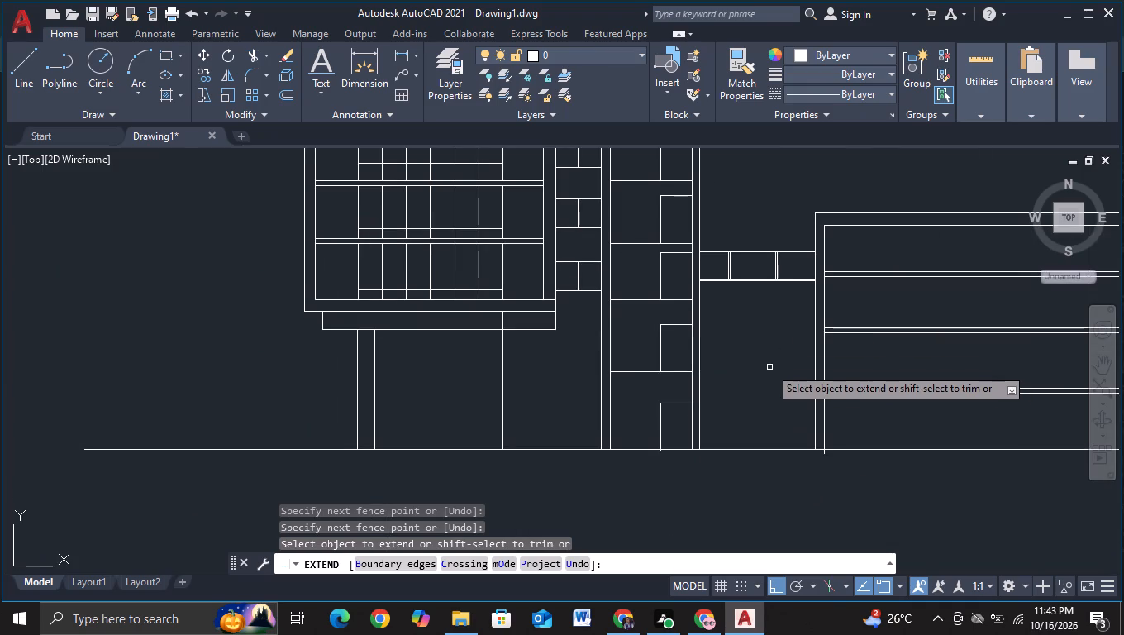
left_click_drag(769, 212, 772, 241)
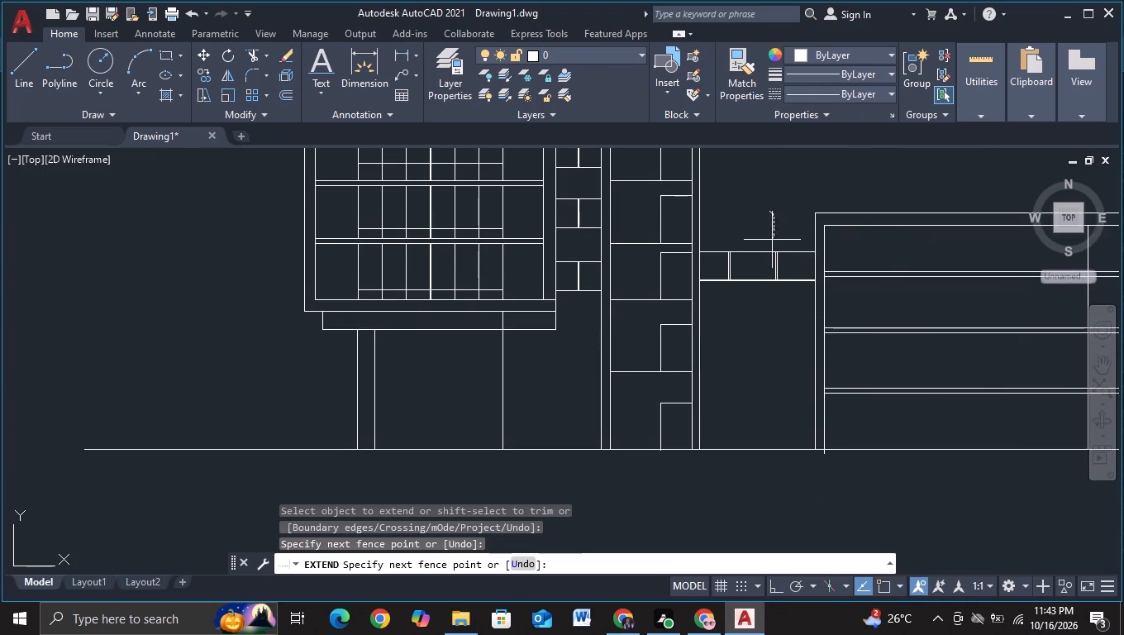
left_click_drag(772, 241, 769, 251)
scroll(690, 242, "up", 2)
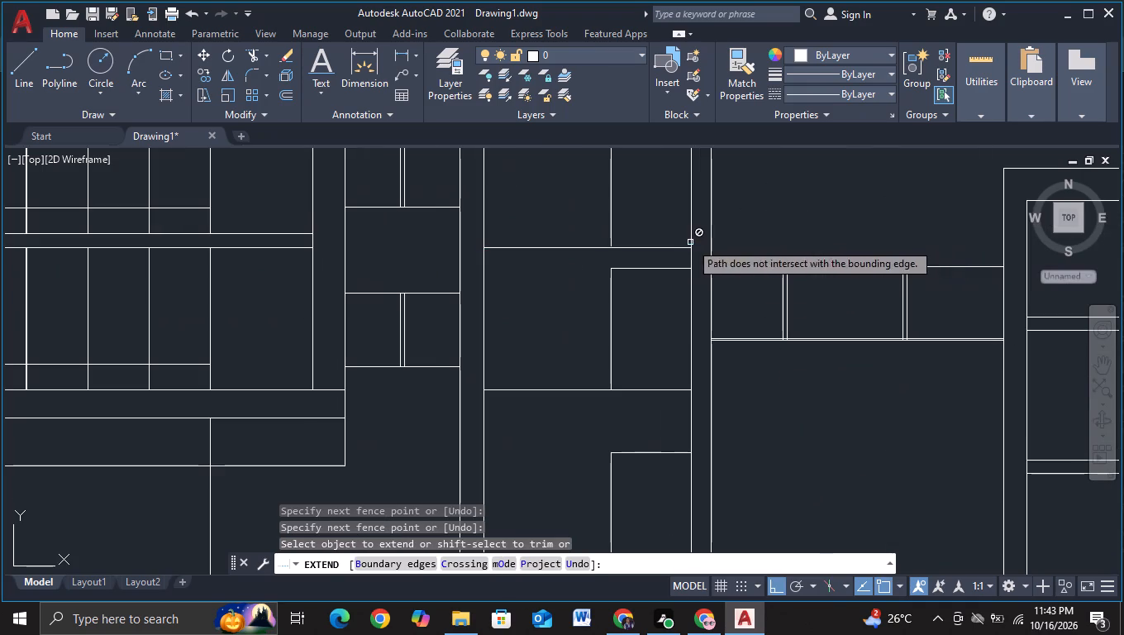
key("Escape")
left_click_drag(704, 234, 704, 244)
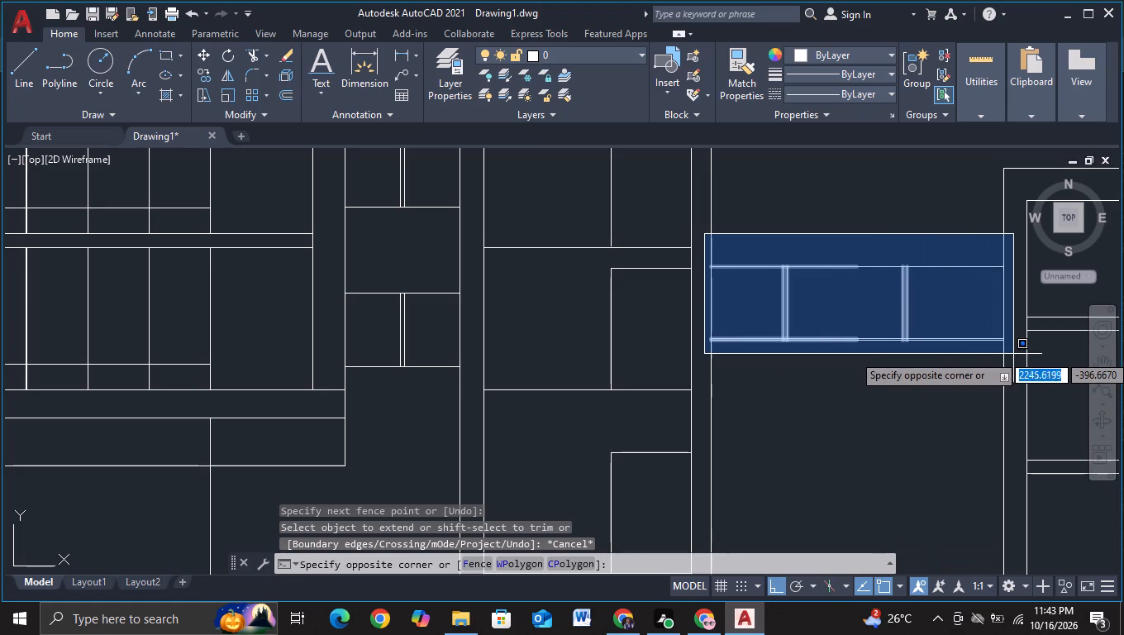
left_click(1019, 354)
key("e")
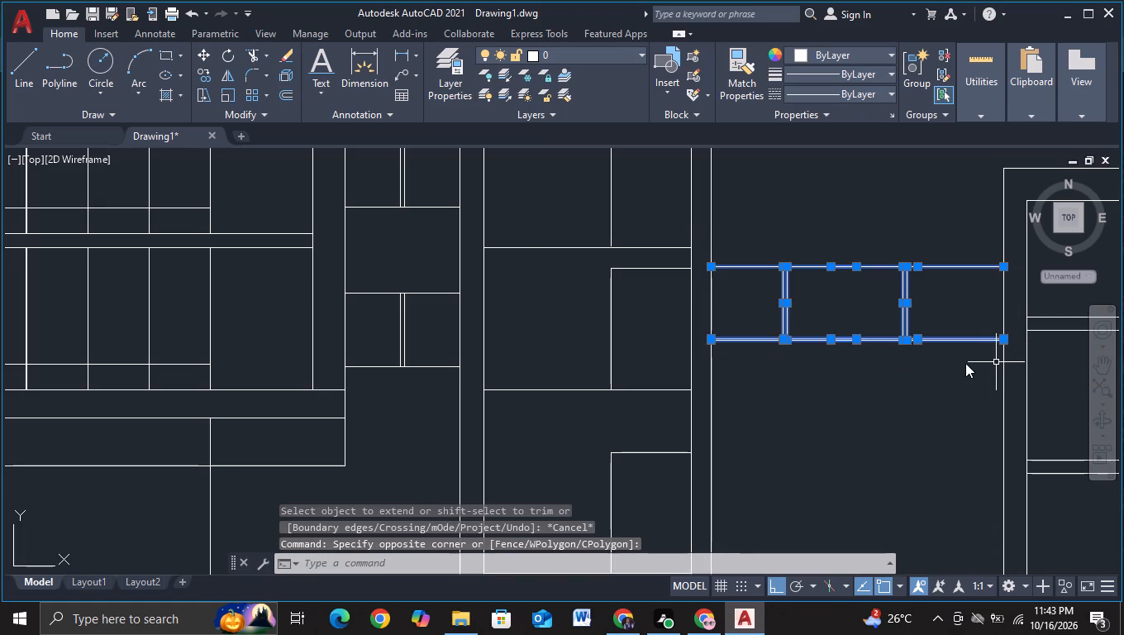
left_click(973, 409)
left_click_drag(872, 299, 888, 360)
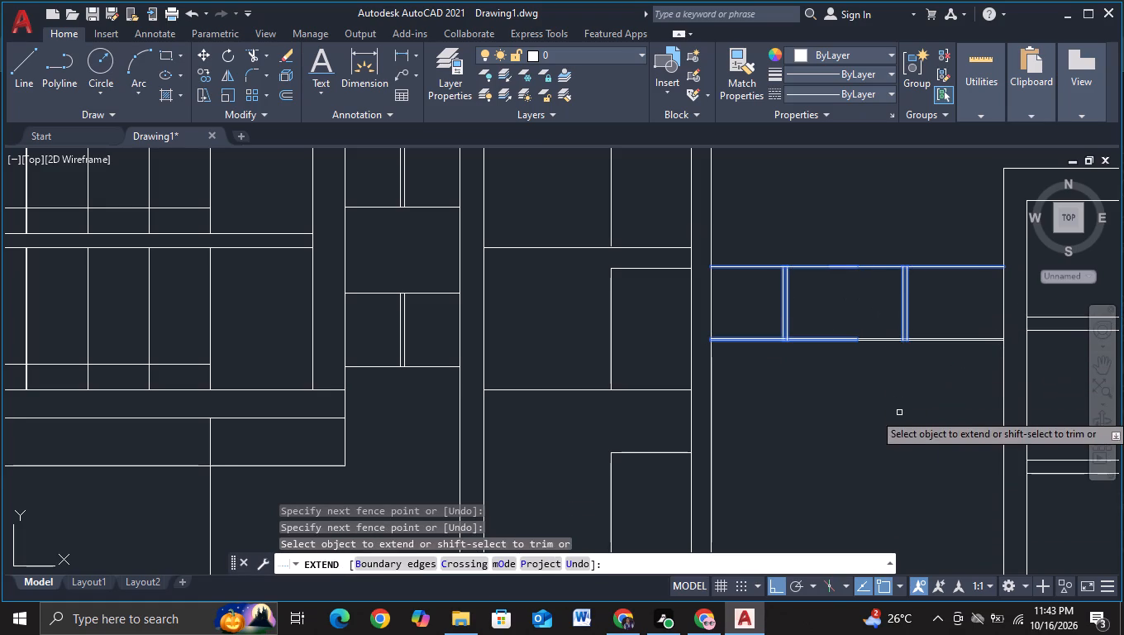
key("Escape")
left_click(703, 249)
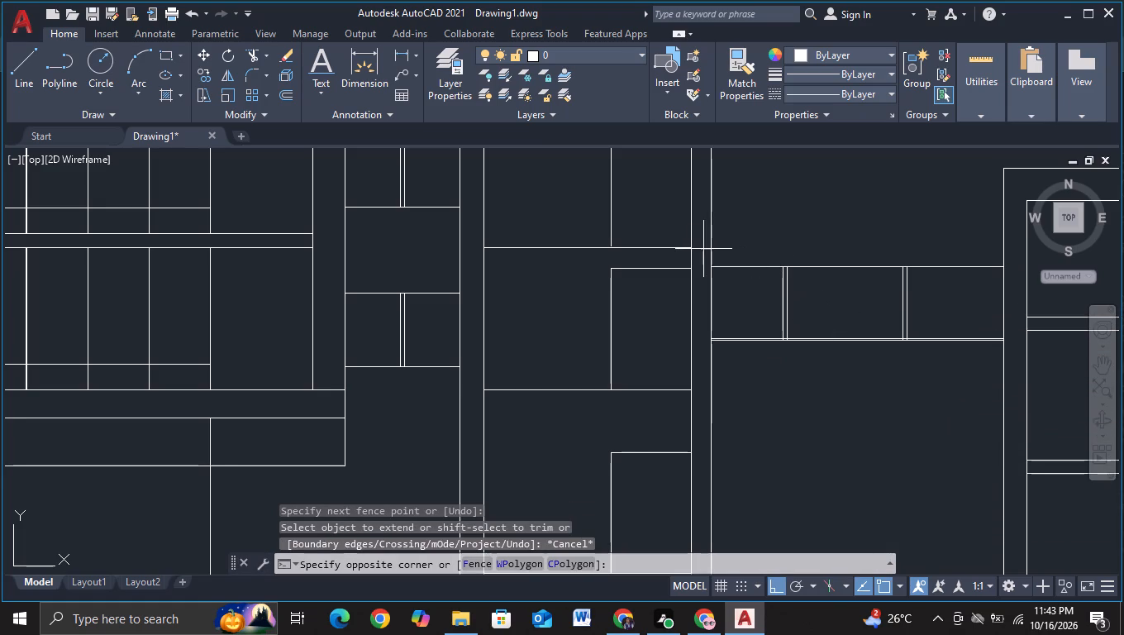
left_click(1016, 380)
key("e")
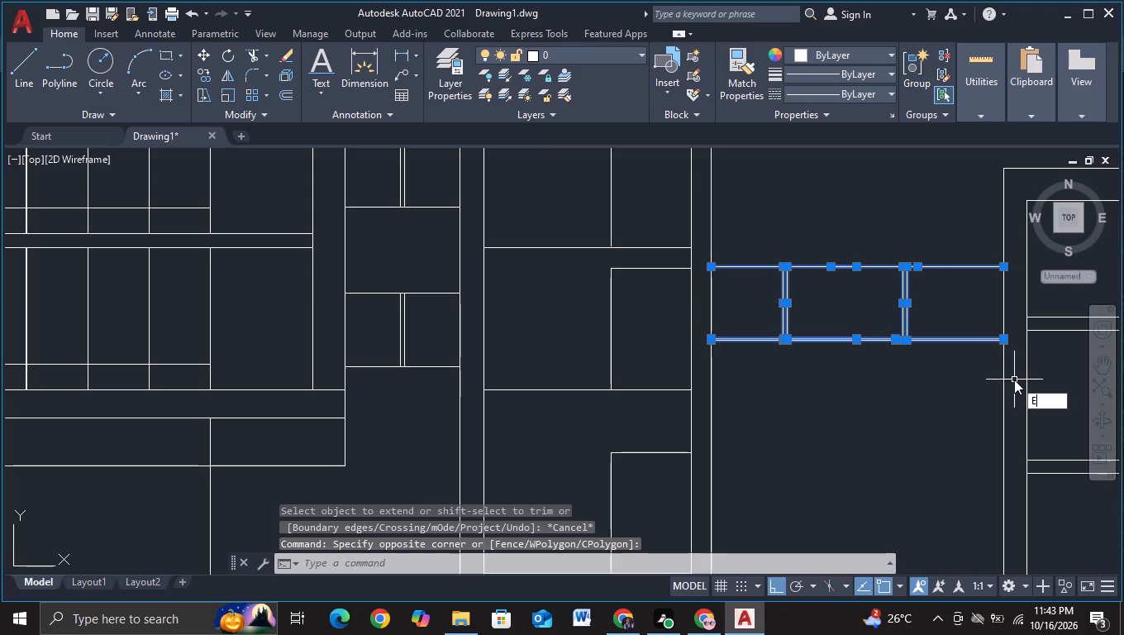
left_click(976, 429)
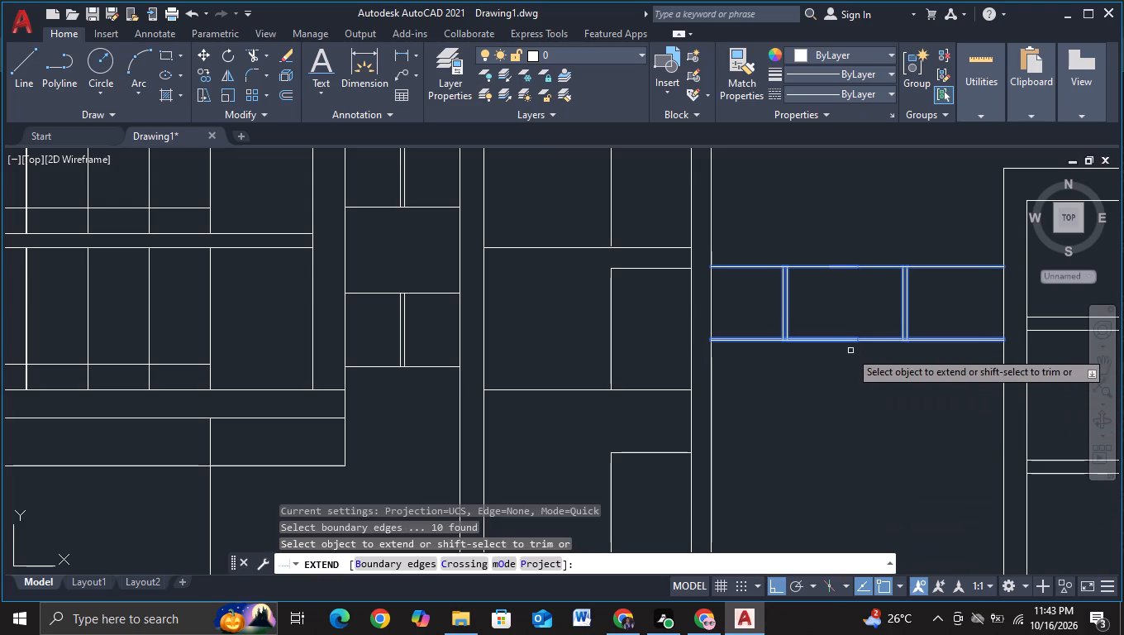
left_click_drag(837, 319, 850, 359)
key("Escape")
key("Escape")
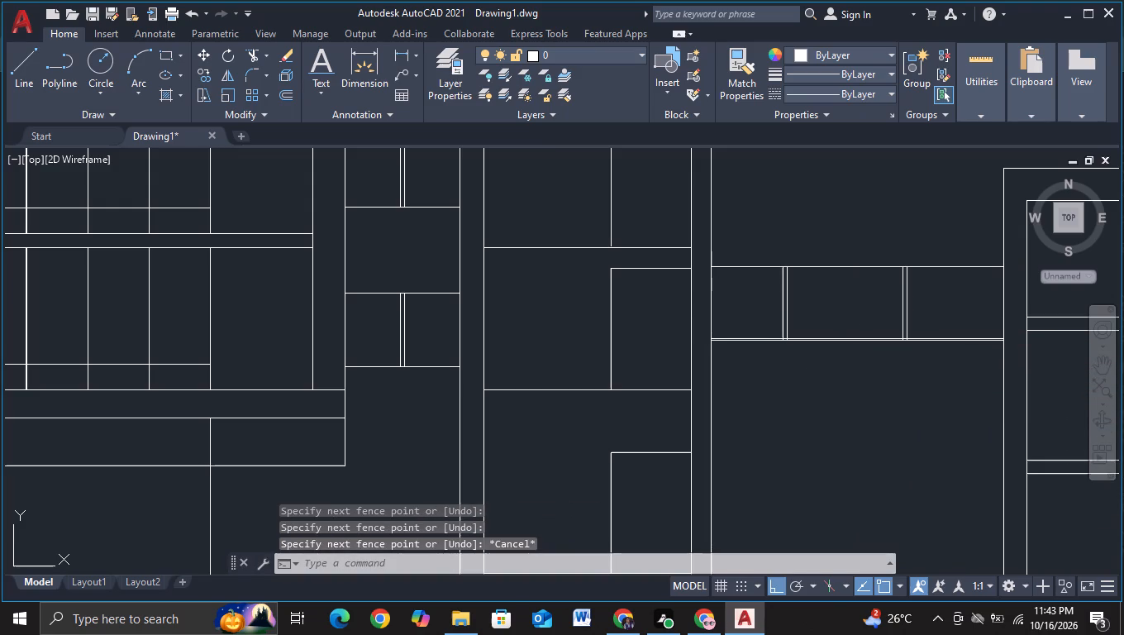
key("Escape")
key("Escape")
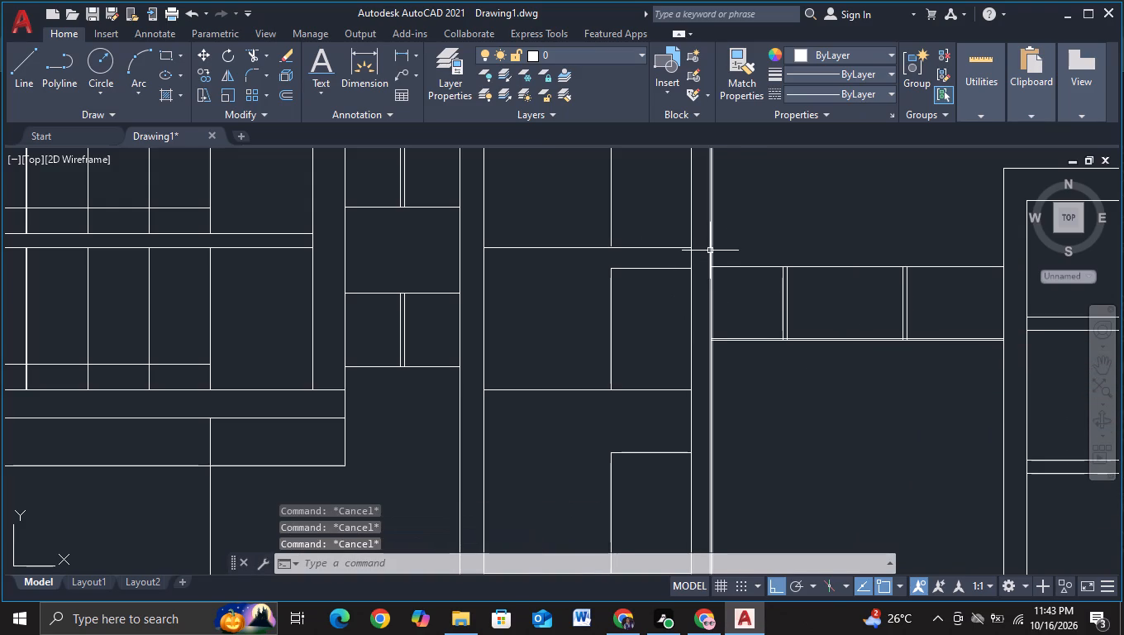
Copy the connector opening with two double dividers, between the tower and the lower block, about 207 units straight down toward the ground line.
left_click(704, 243)
left_click(1011, 367)
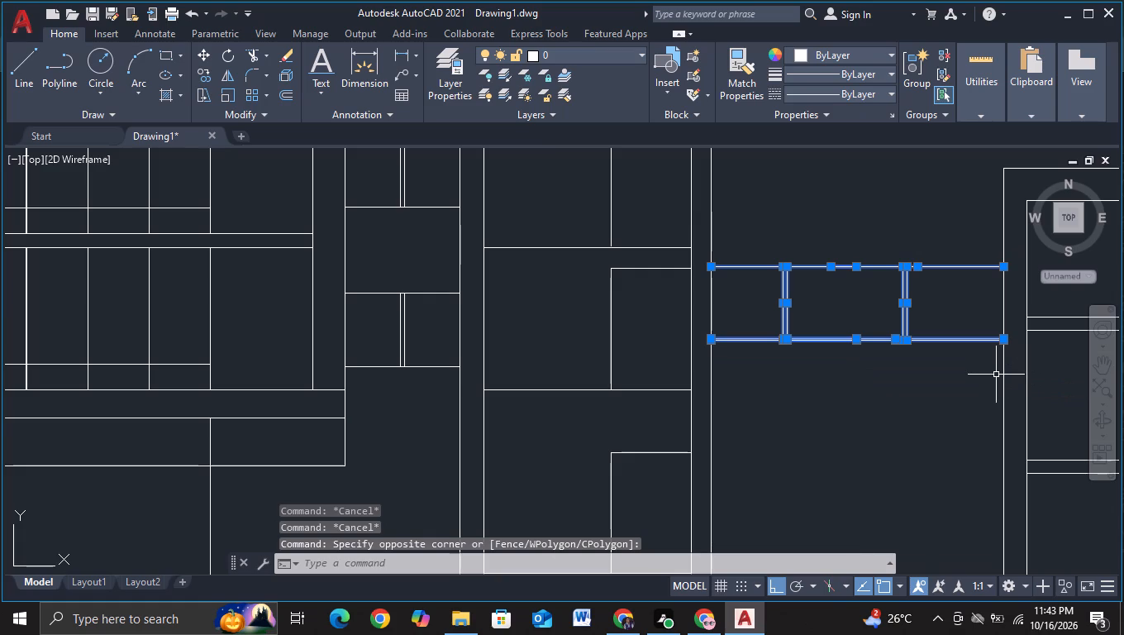
key("c")
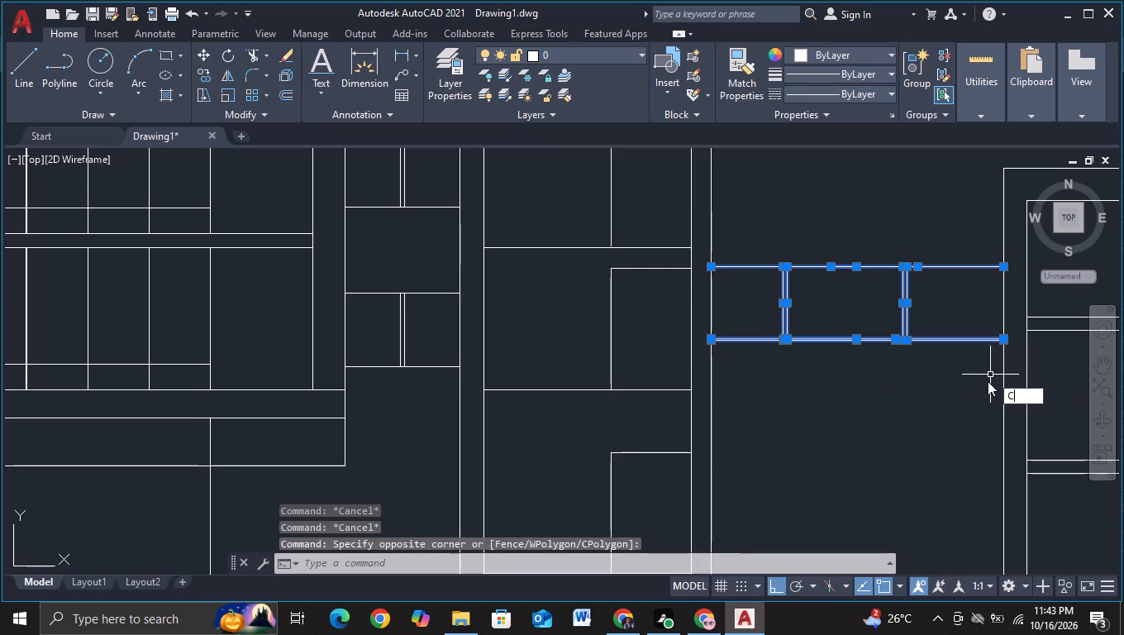
left_click(1006, 424)
left_click_drag(870, 316, 878, 347)
scroll(889, 416, "down", 2)
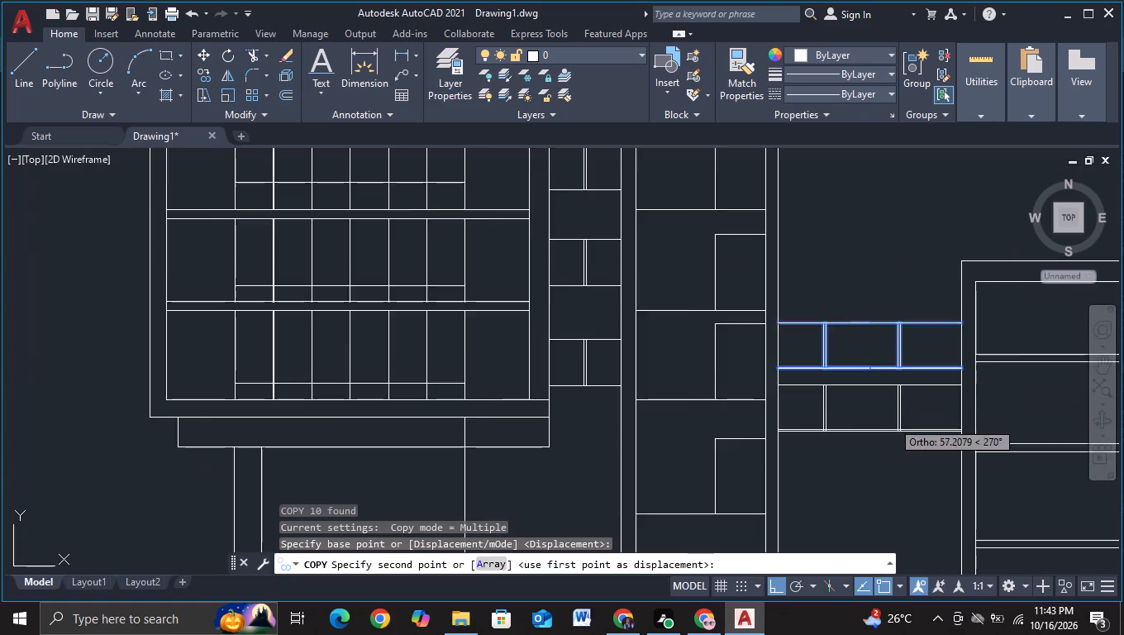
middle_click_drag(893, 447, 878, 353)
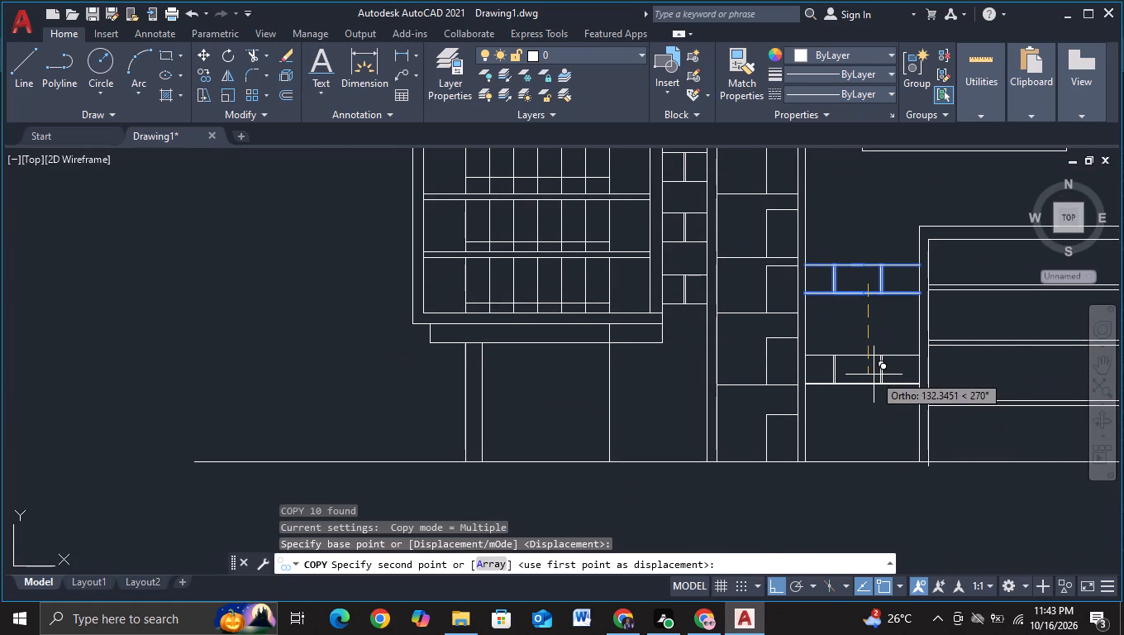
left_click(870, 426)
key("Escape")
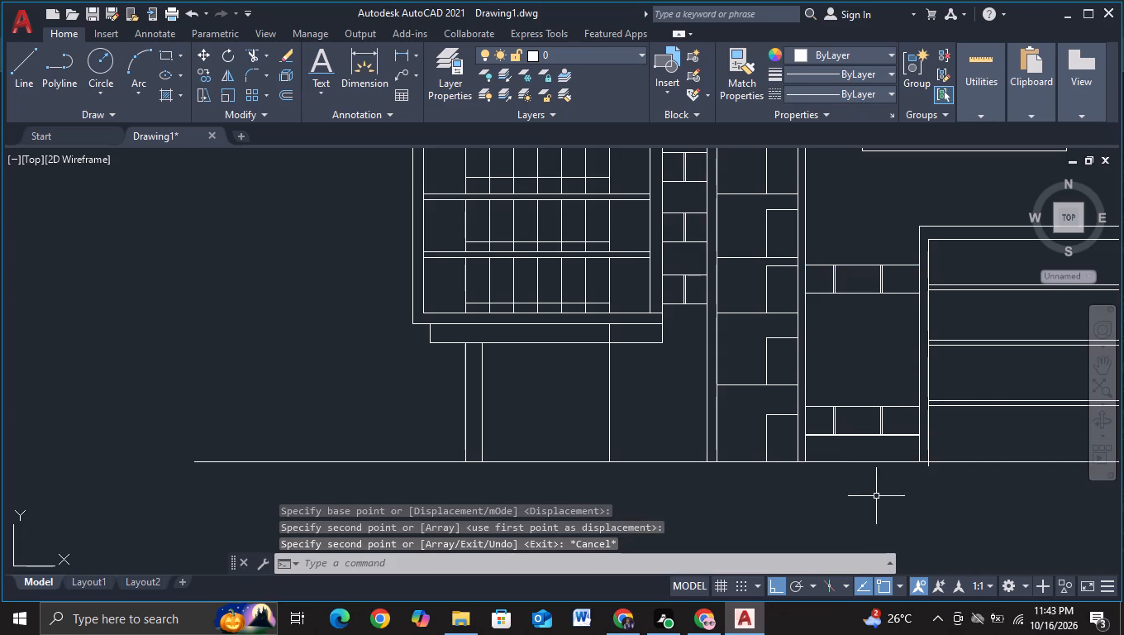
Draw a small upright rectangular window about 27 units tall with lines in the lower block's top-storey right bay.
middle_click_drag(883, 506, 612, 489)
middle_click_drag(741, 499, 584, 480)
scroll(604, 465, "down", 1)
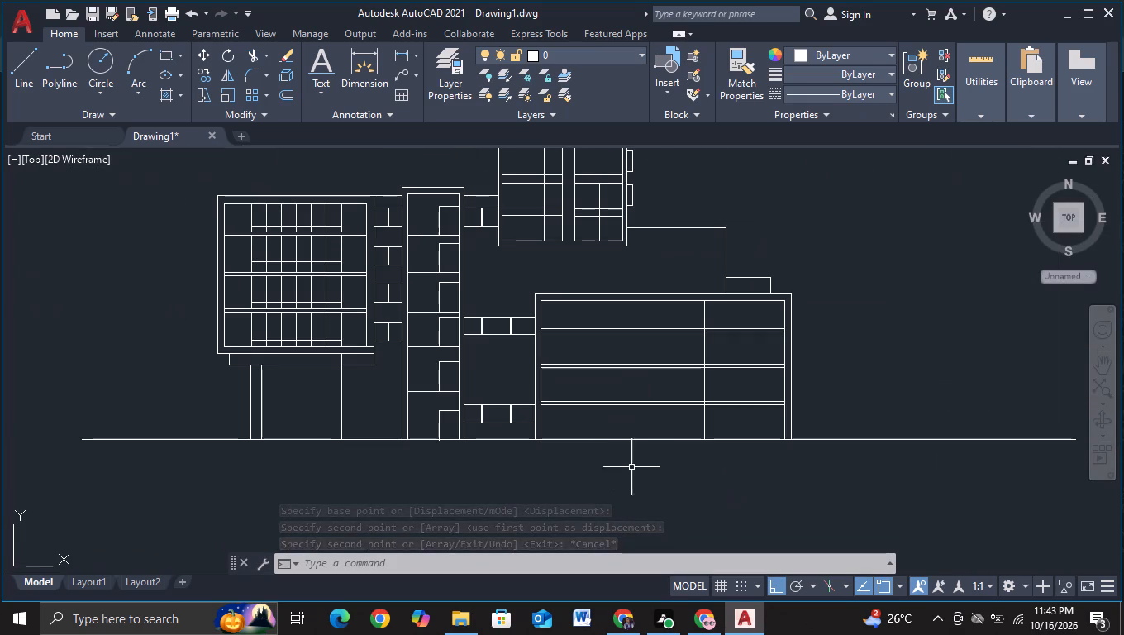
middle_click_drag(657, 479, 657, 496)
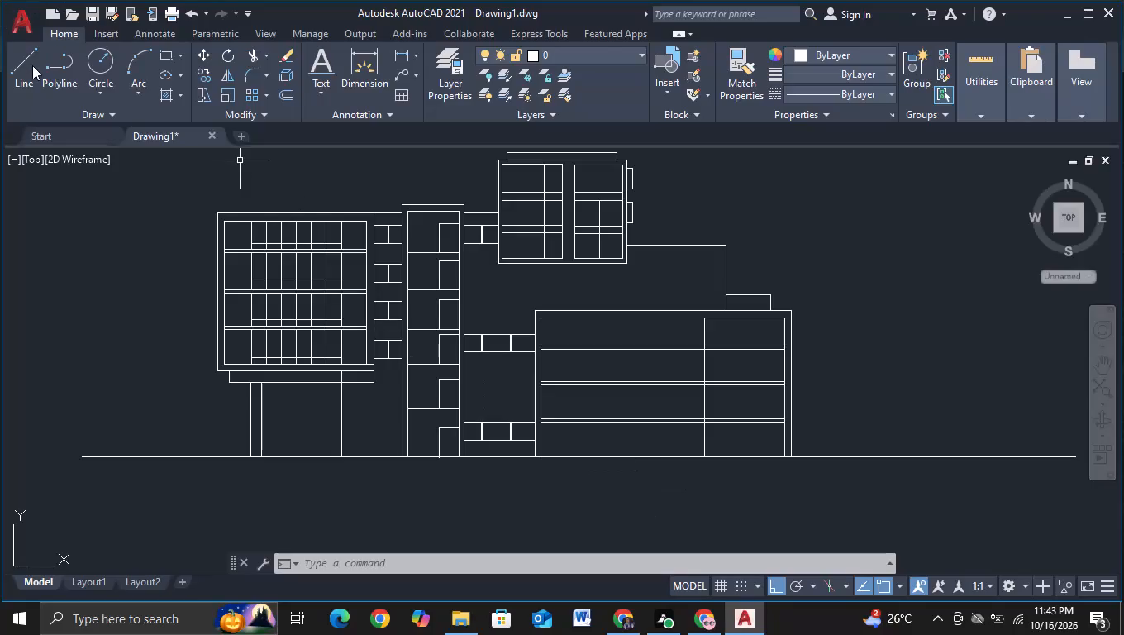
left_click(31, 68)
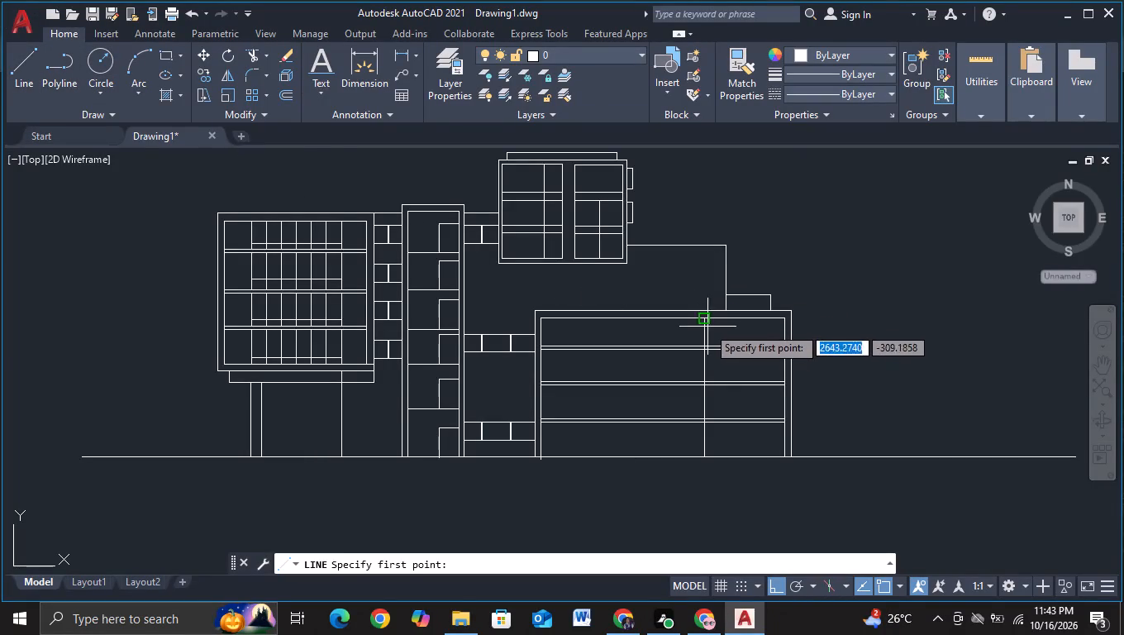
scroll(760, 358, "up", 1)
middle_click_drag(758, 363, 630, 334)
scroll(648, 339, "up", 2)
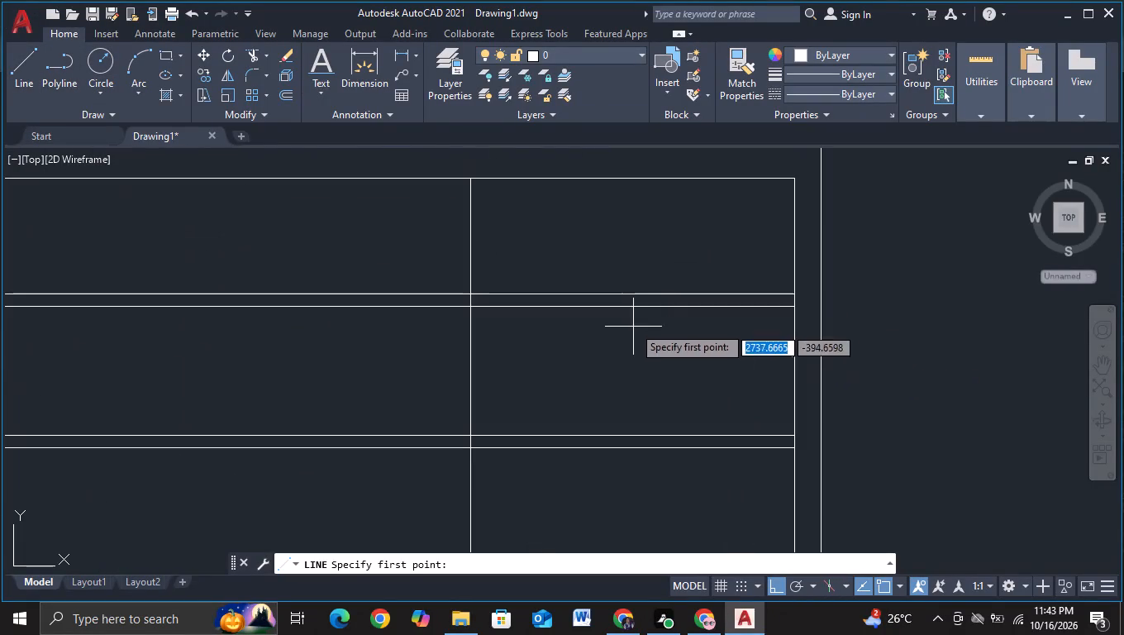
left_click(618, 215)
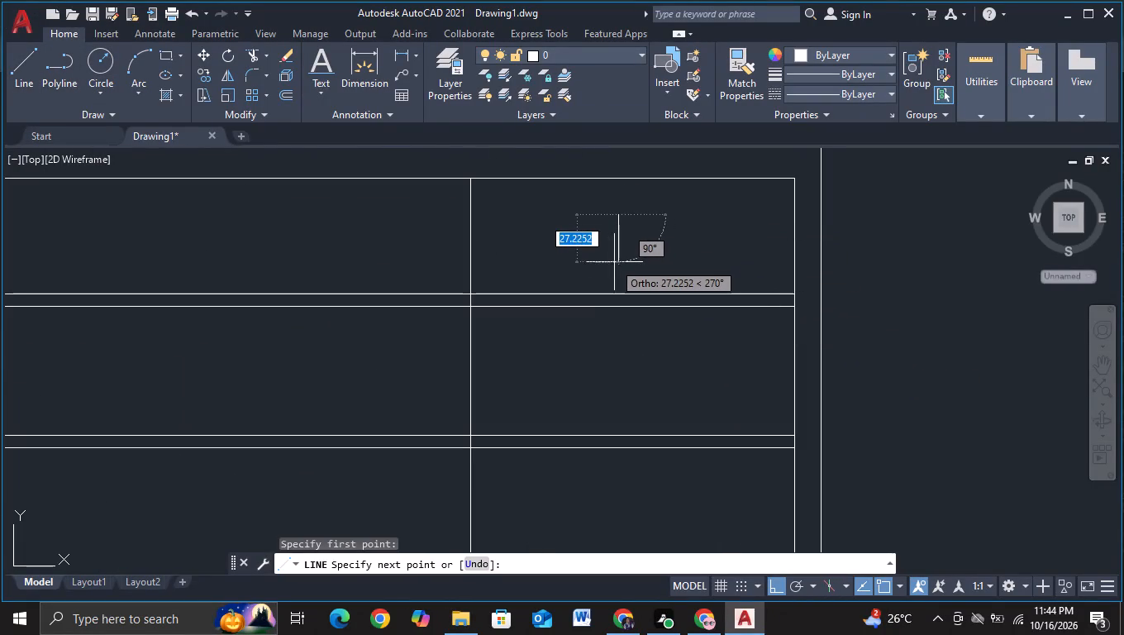
left_click(620, 262)
left_click(652, 264)
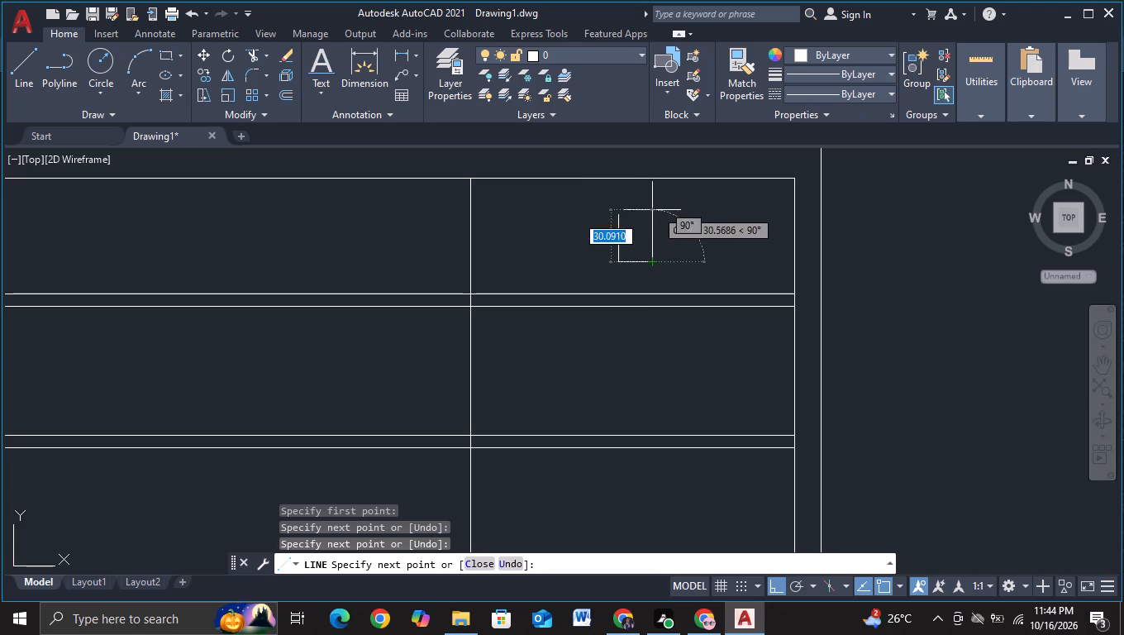
left_click(652, 216)
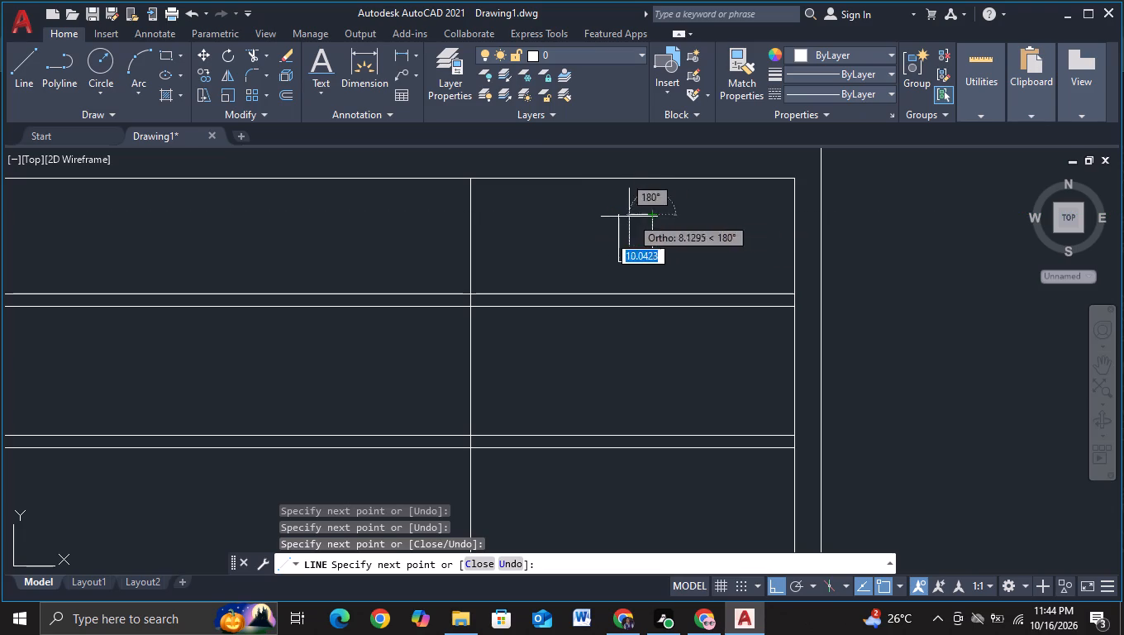
left_click(622, 217)
key("Escape")
Draw a nearly square window about 42 by 38 units with lines in the lower block's right bay, third storey from the top.
scroll(707, 245, "down", 2)
middle_click_drag(715, 253, 721, 234)
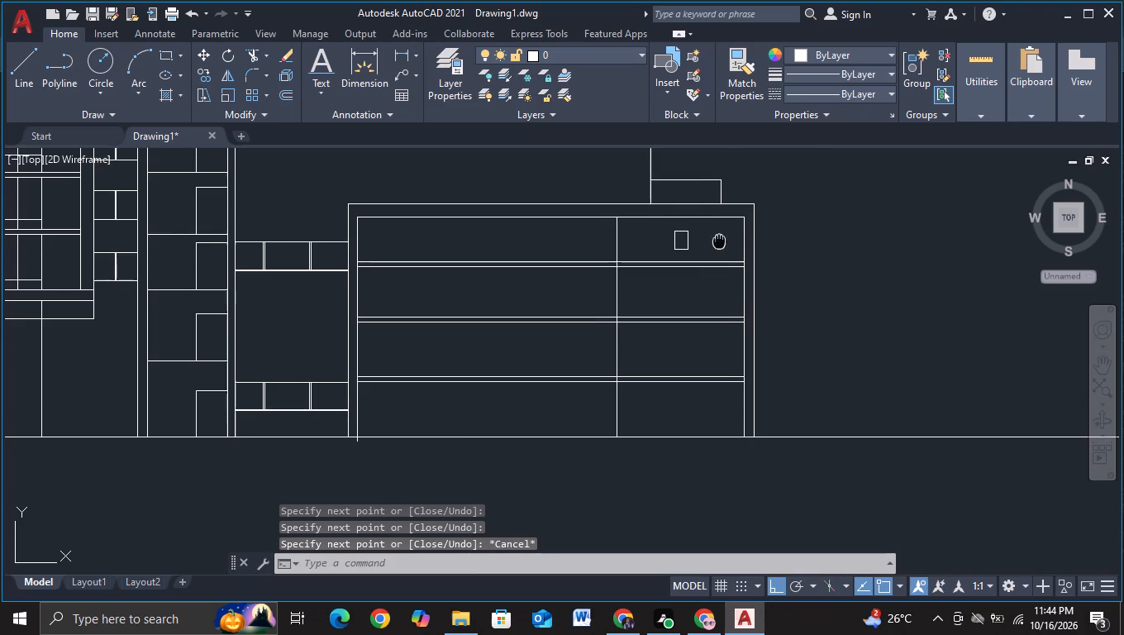
middle_click_drag(721, 234, 724, 220)
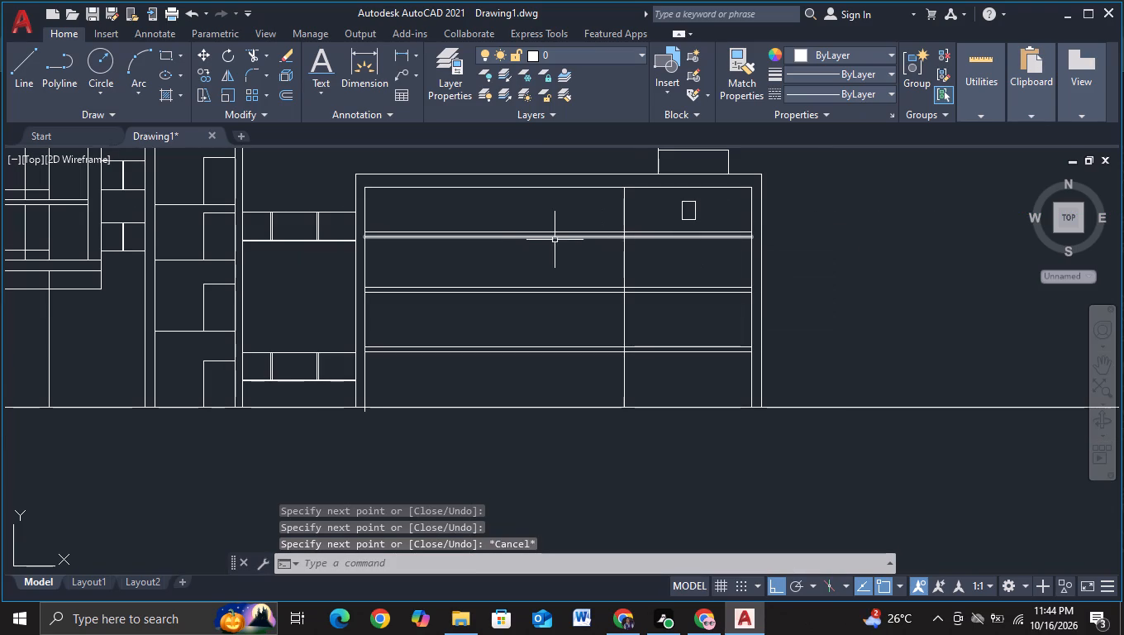
left_click(16, 80)
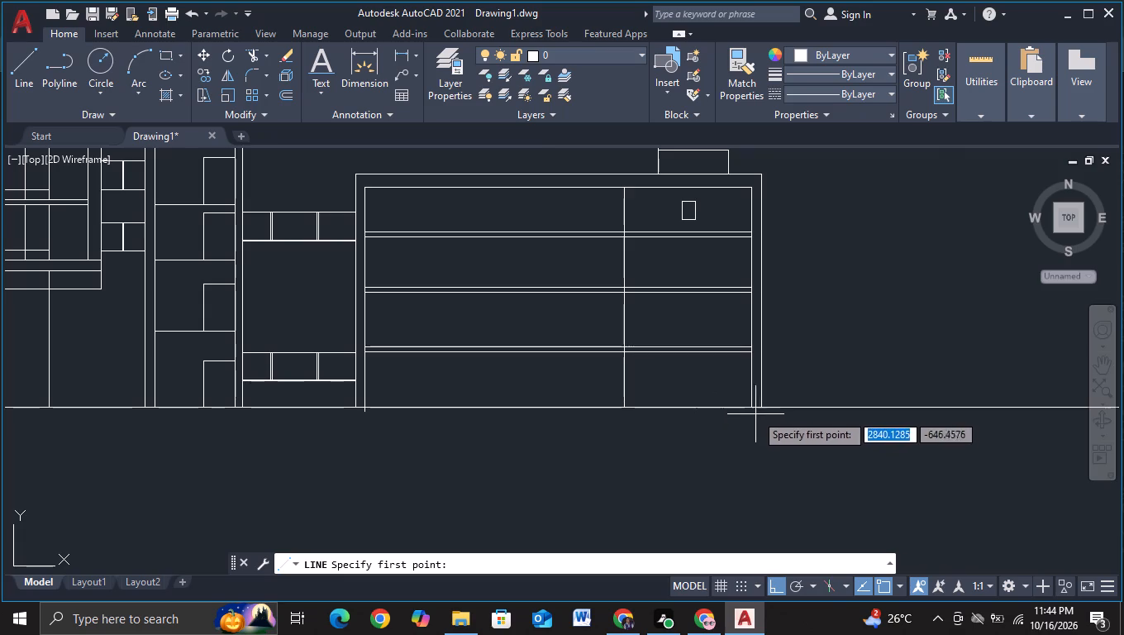
scroll(740, 403, "up", 1)
left_click(669, 260)
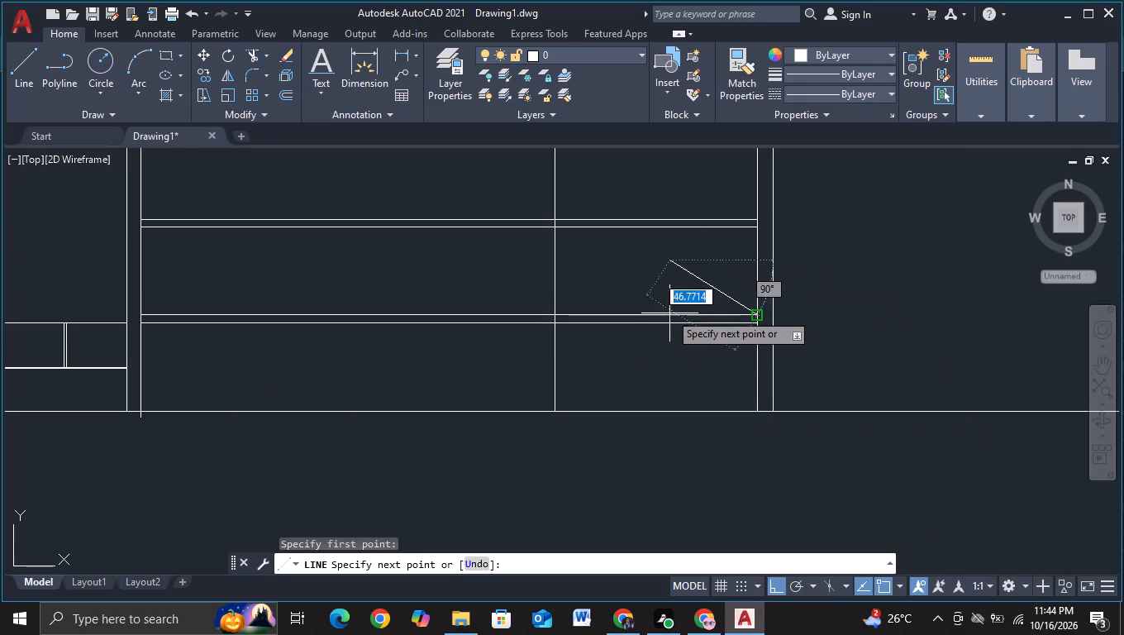
left_click(670, 249)
left_click(715, 248)
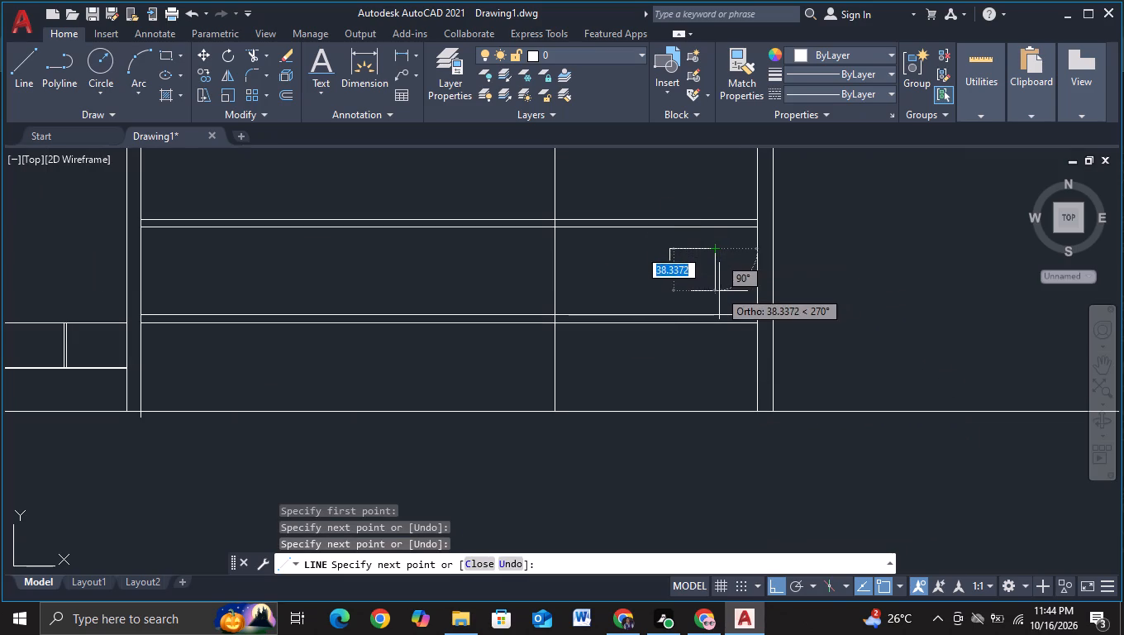
left_click(719, 291)
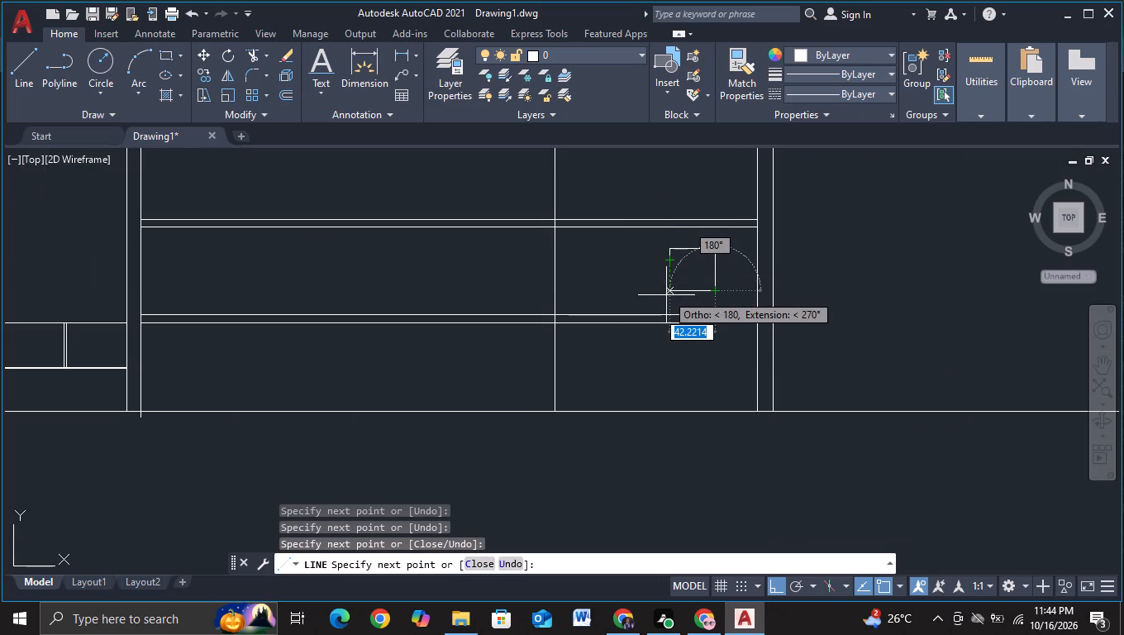
left_click(669, 291)
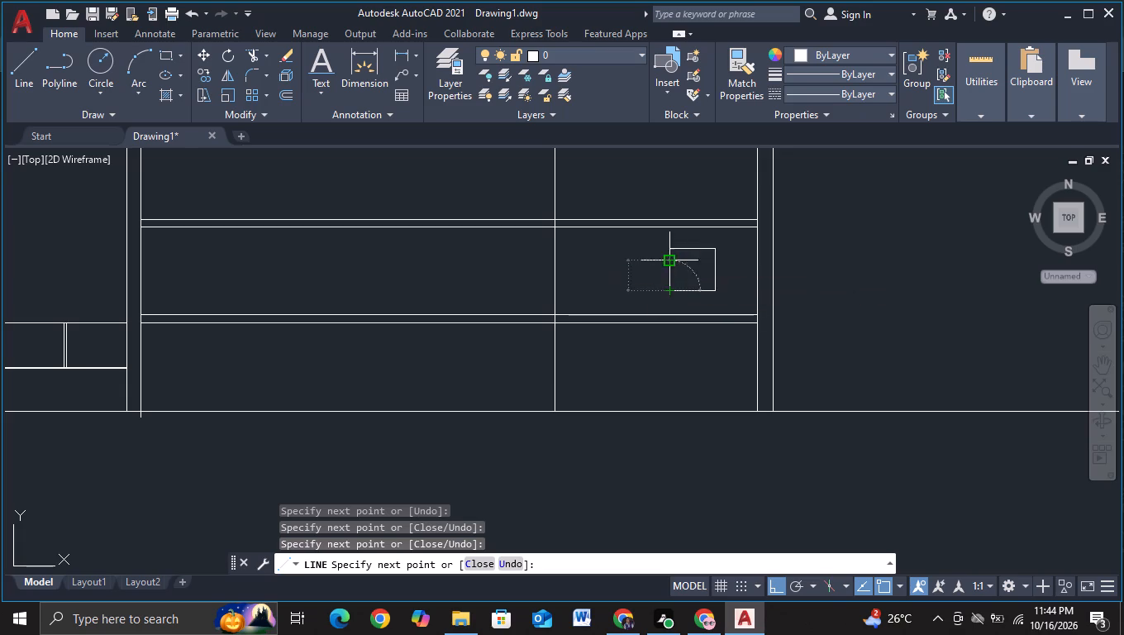
left_click(672, 265)
key("Escape")
Draw an L-shaped pair of lines, base about 21 units, across the divider of the third connector opening between the left block and tower.
scroll(860, 272, "down", 2)
middle_click_drag(884, 278, 888, 292)
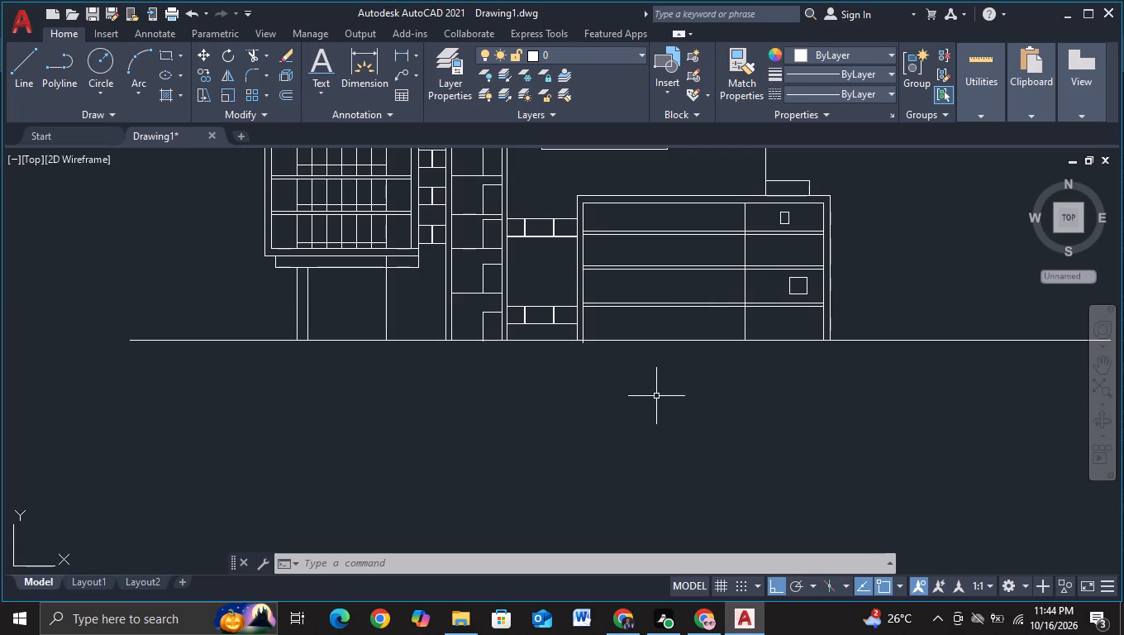
middle_click_drag(588, 394, 627, 463)
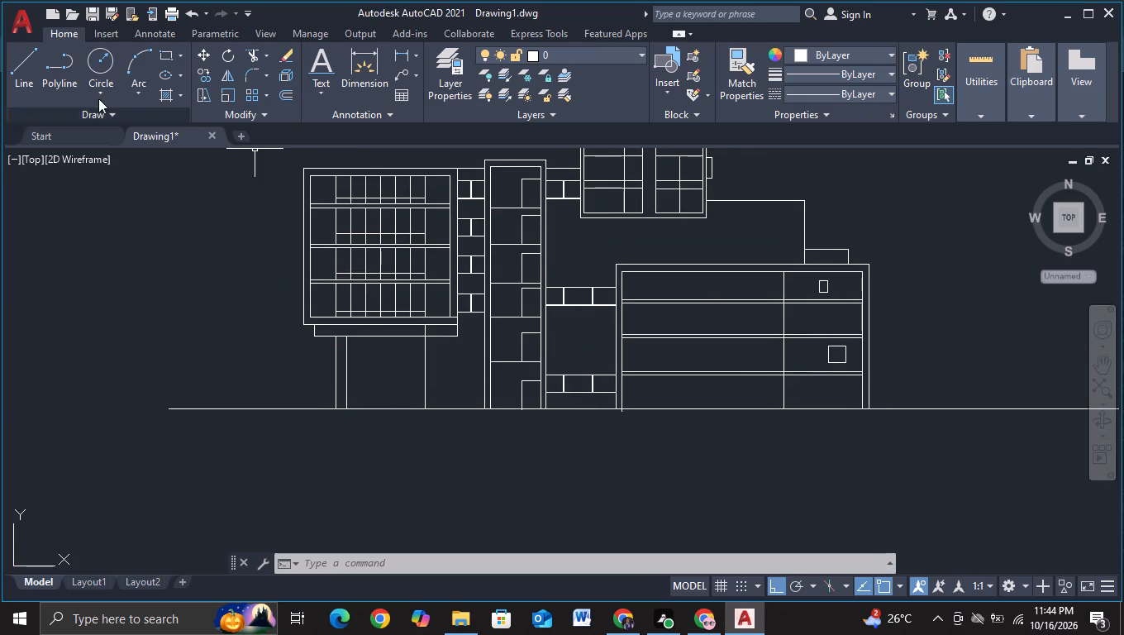
left_click(17, 63)
scroll(474, 308, "up", 2)
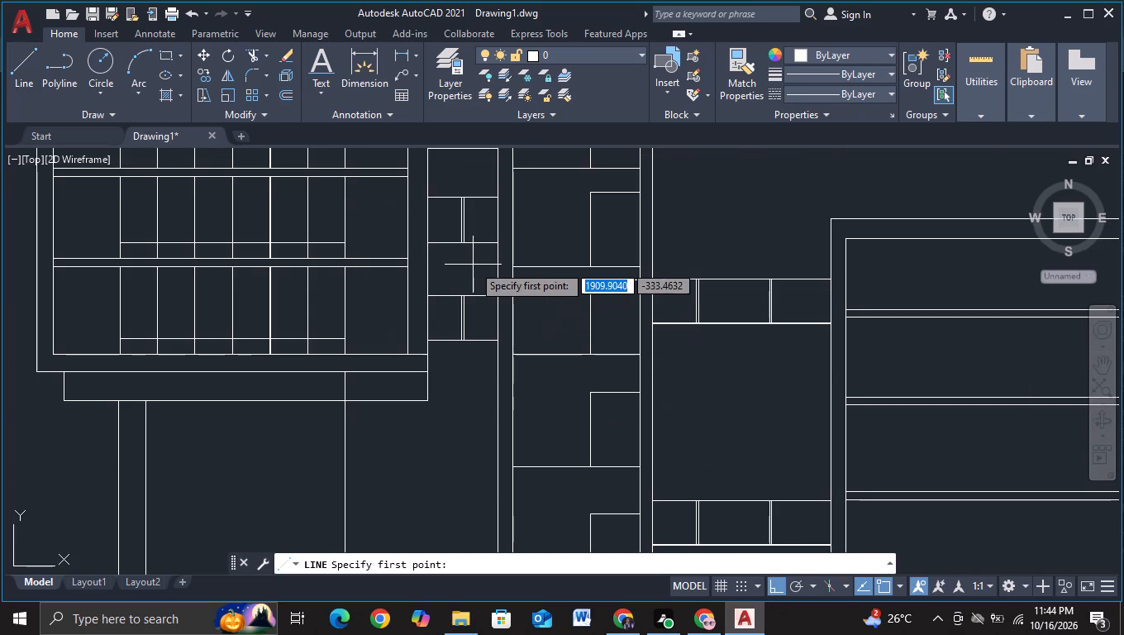
middle_click_drag(471, 269, 467, 309)
scroll(444, 279, "up", 2)
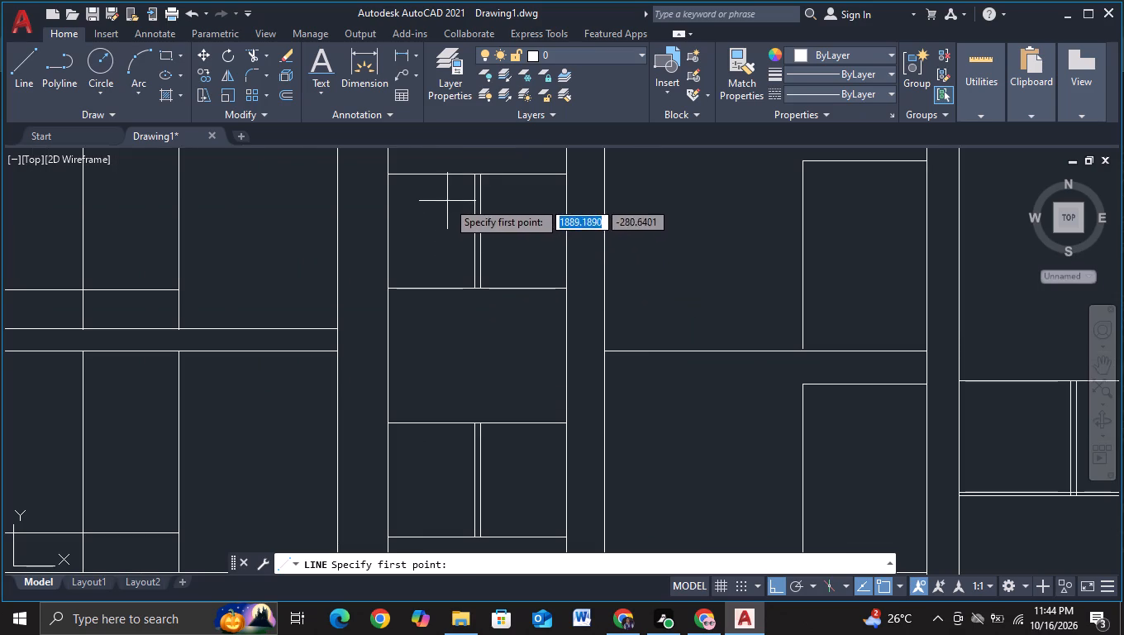
left_click(447, 201)
left_click(450, 246)
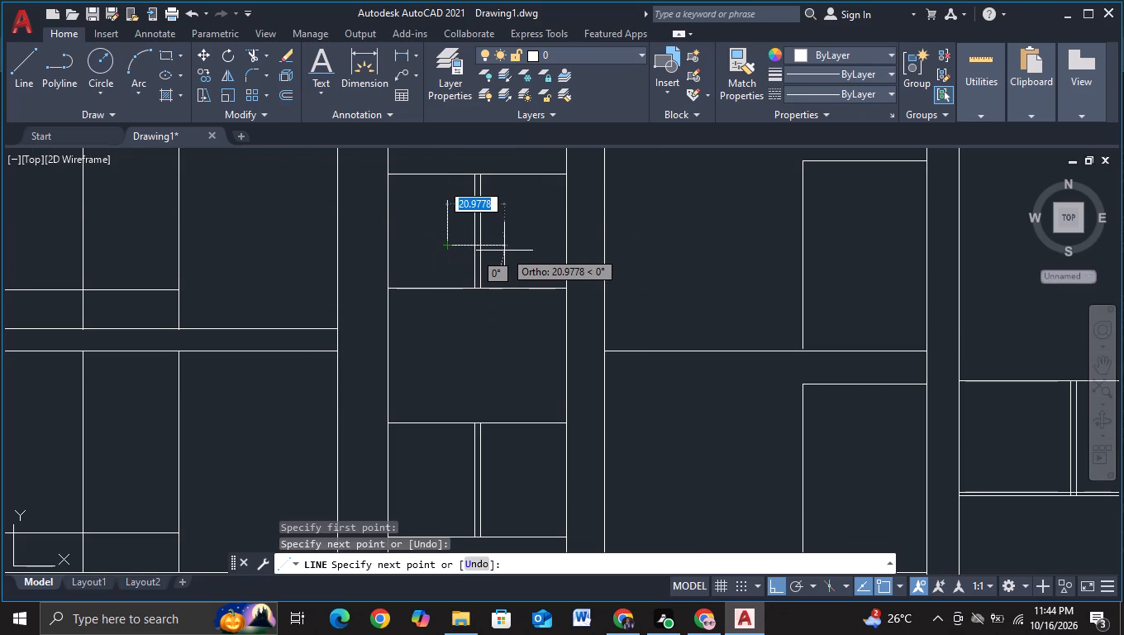
left_click(504, 251)
key("Escape")
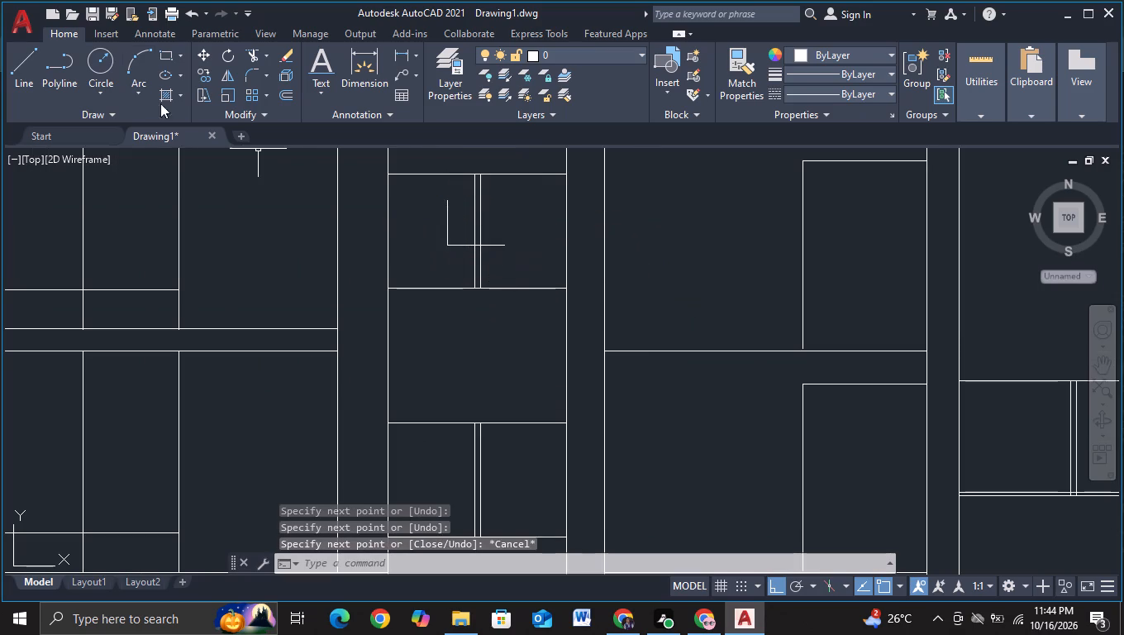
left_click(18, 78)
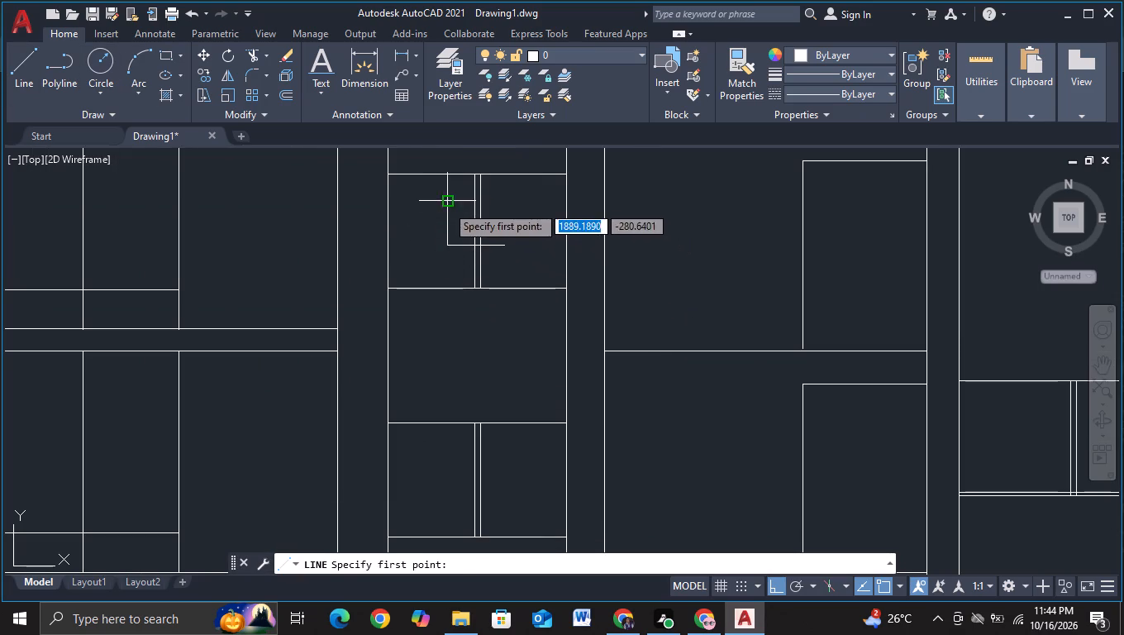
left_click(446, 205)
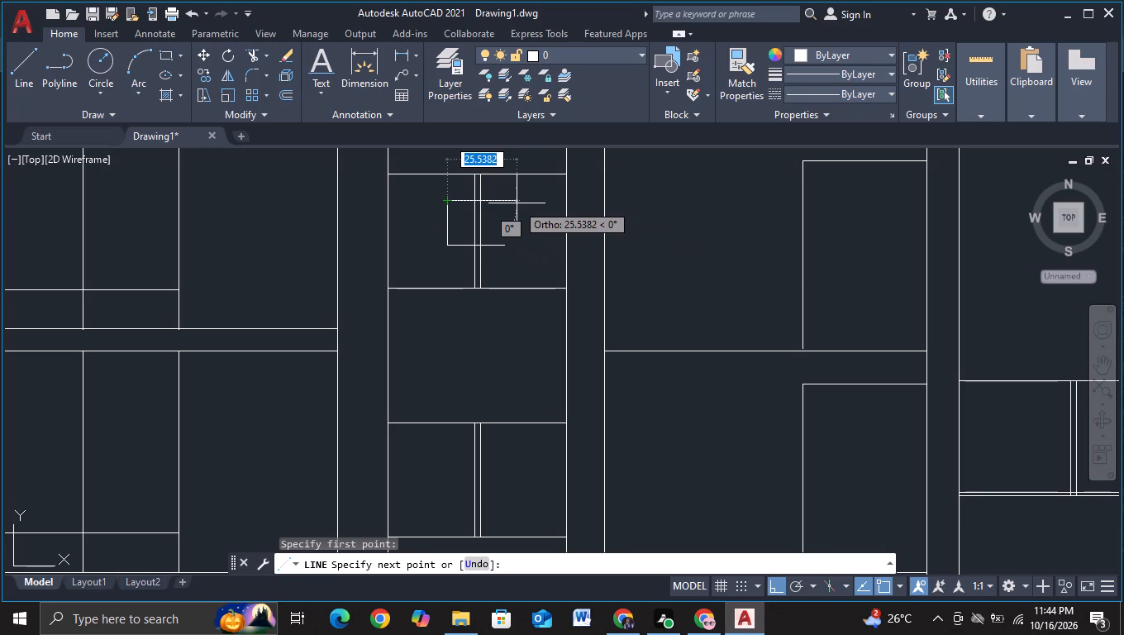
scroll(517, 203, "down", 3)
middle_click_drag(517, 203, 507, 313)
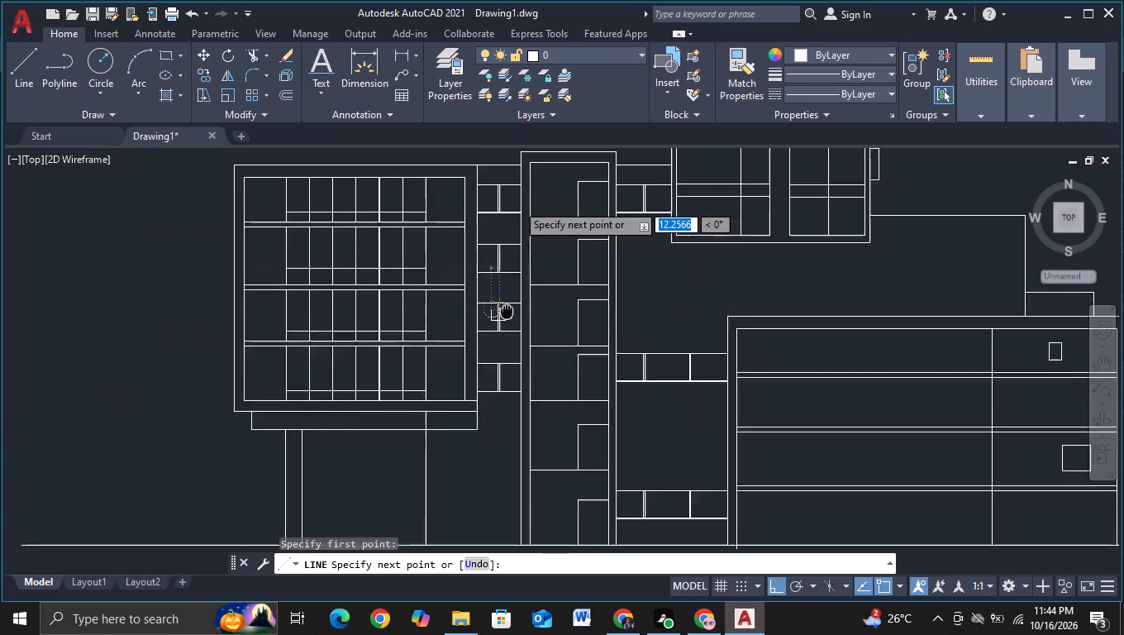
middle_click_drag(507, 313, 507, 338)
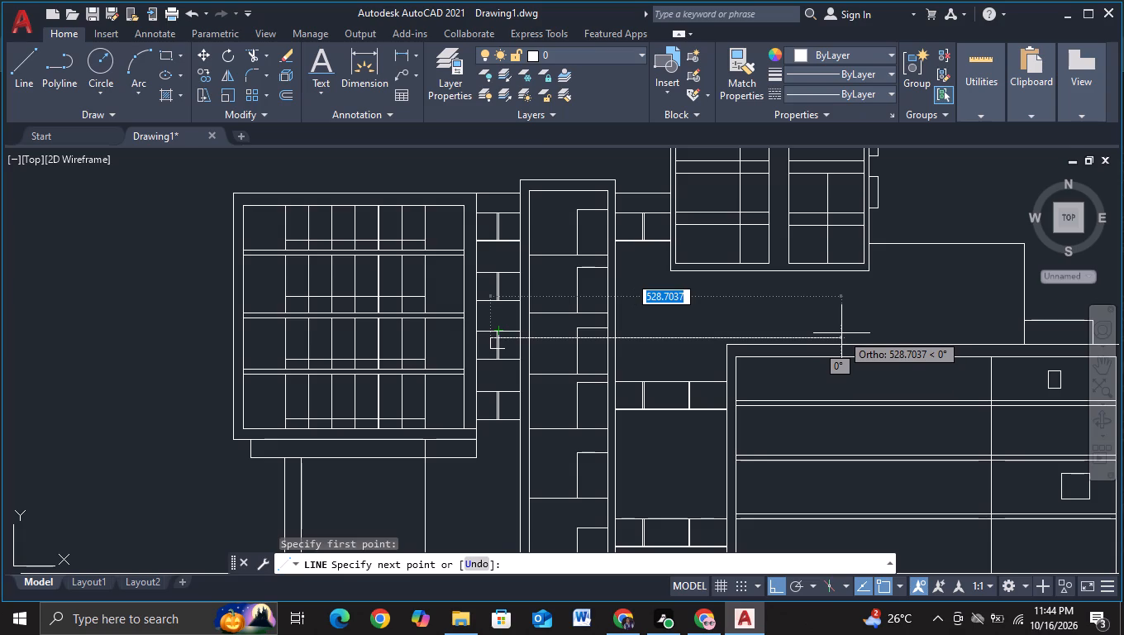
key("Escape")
Draw a vertical line through the lower block, left of its bay divider, from above the roof to below the ground line.
scroll(841, 333, "down", 1)
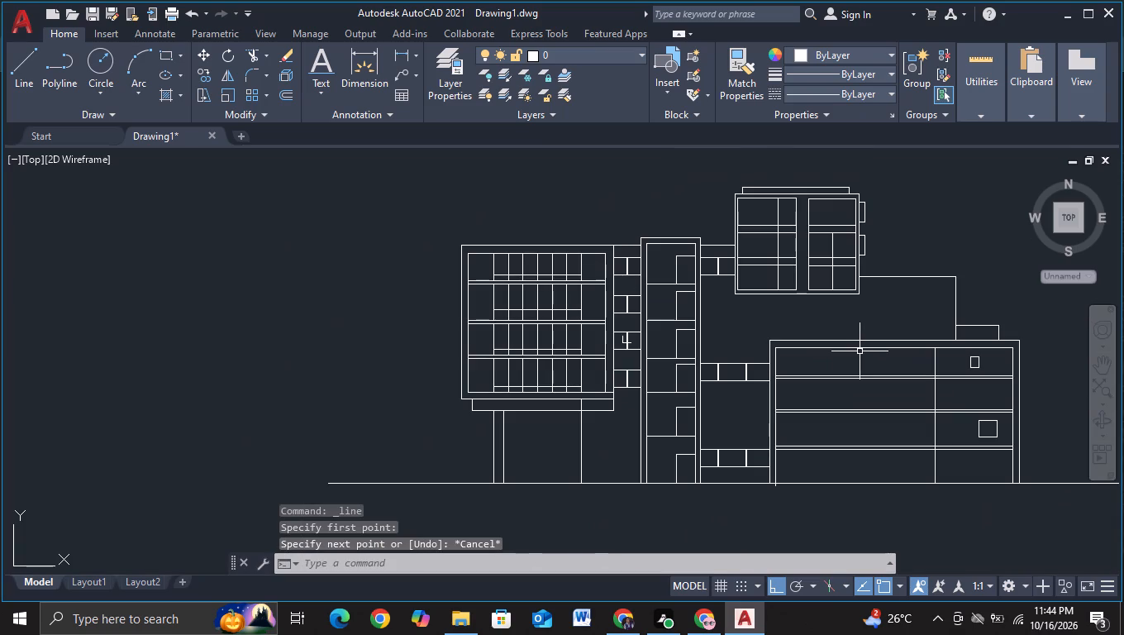
middle_click_drag(876, 318, 700, 309)
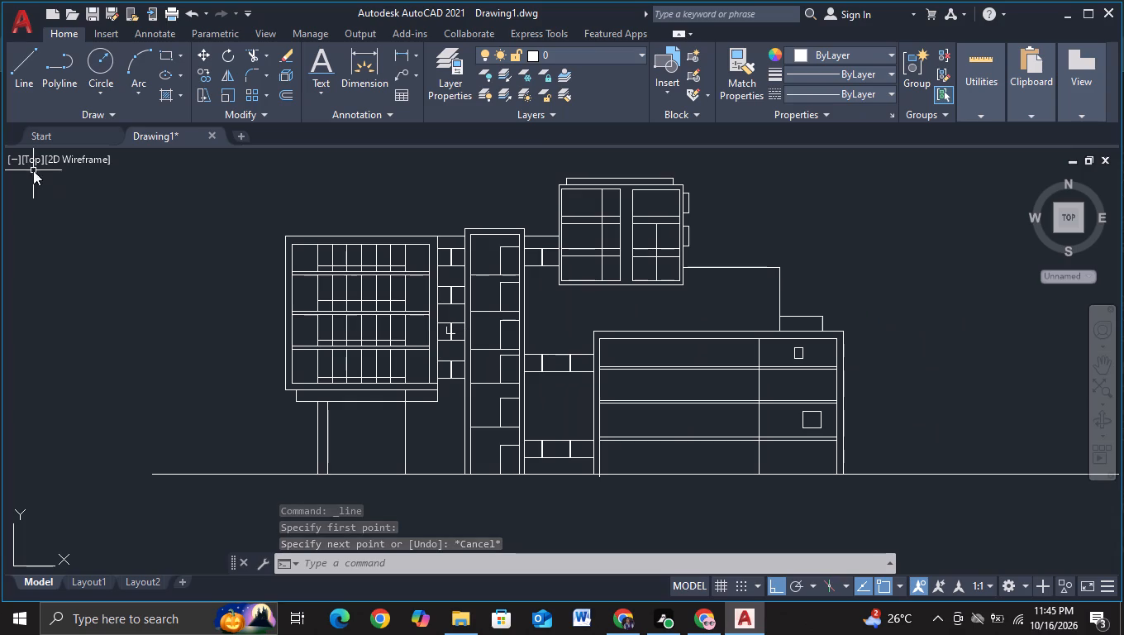
left_click(18, 98)
scroll(845, 446, "up", 1)
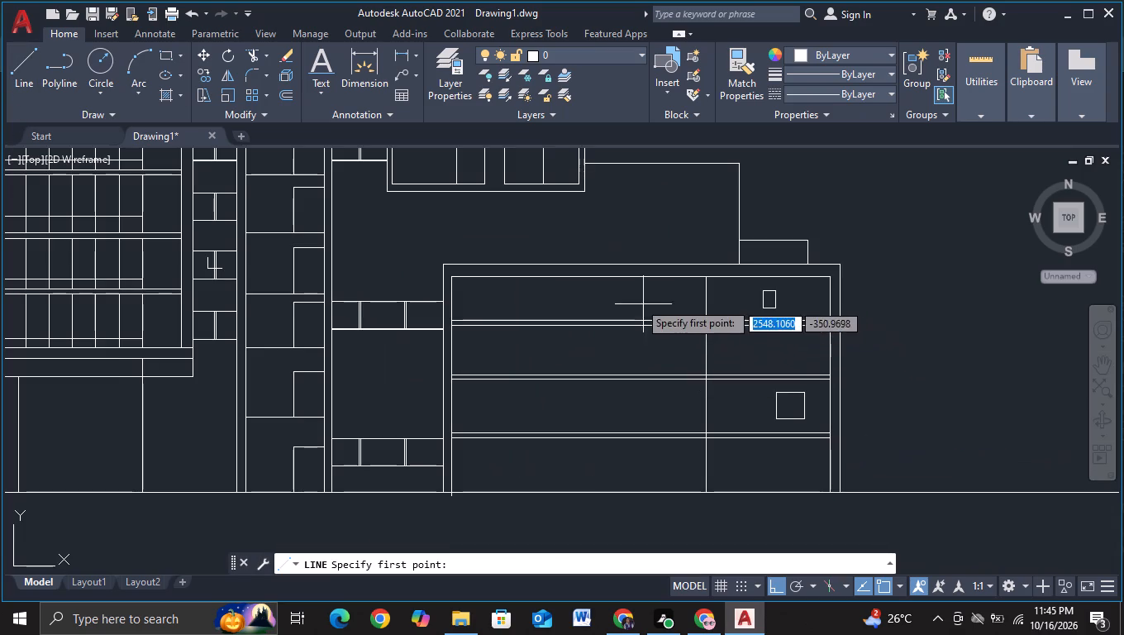
left_click_drag(647, 243, 702, 490)
middle_click_drag(722, 532, 703, 427)
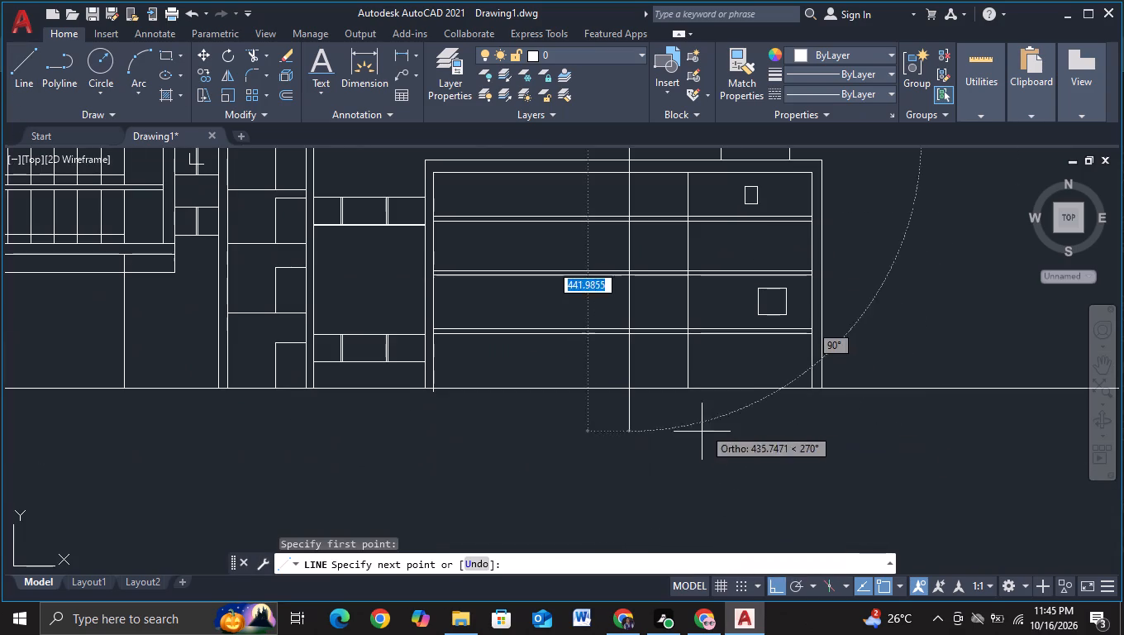
left_click(688, 456)
key("Escape")
Draw the left edge and about 193-unit top line of a ground-floor opening in the lower block, crossing the new vertical line.
left_click(19, 95)
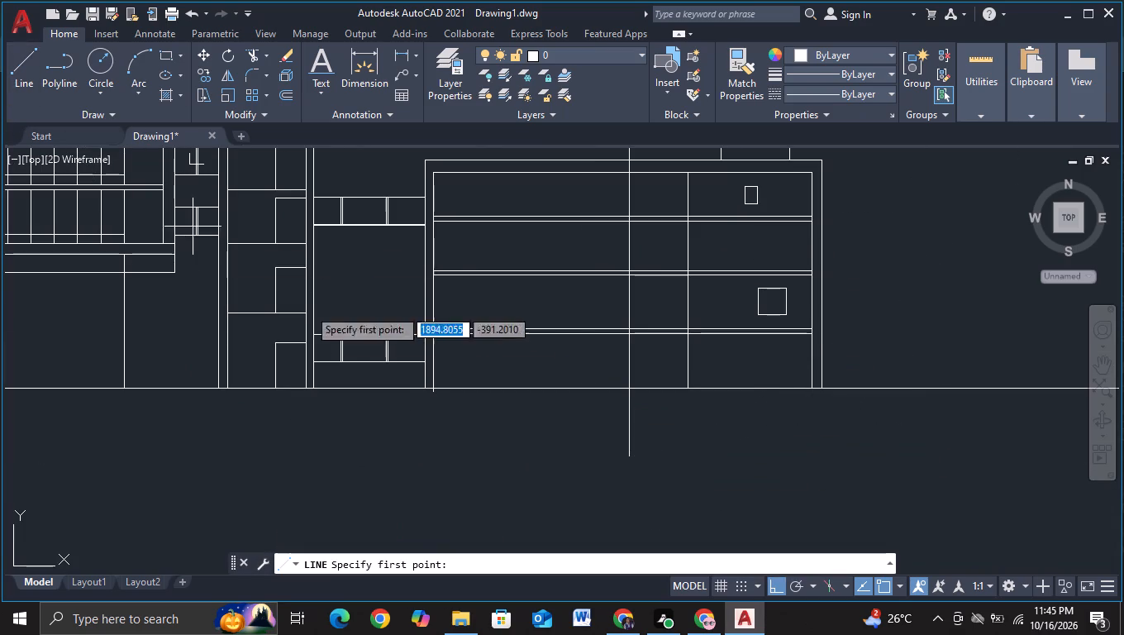
scroll(480, 419, "up", 1)
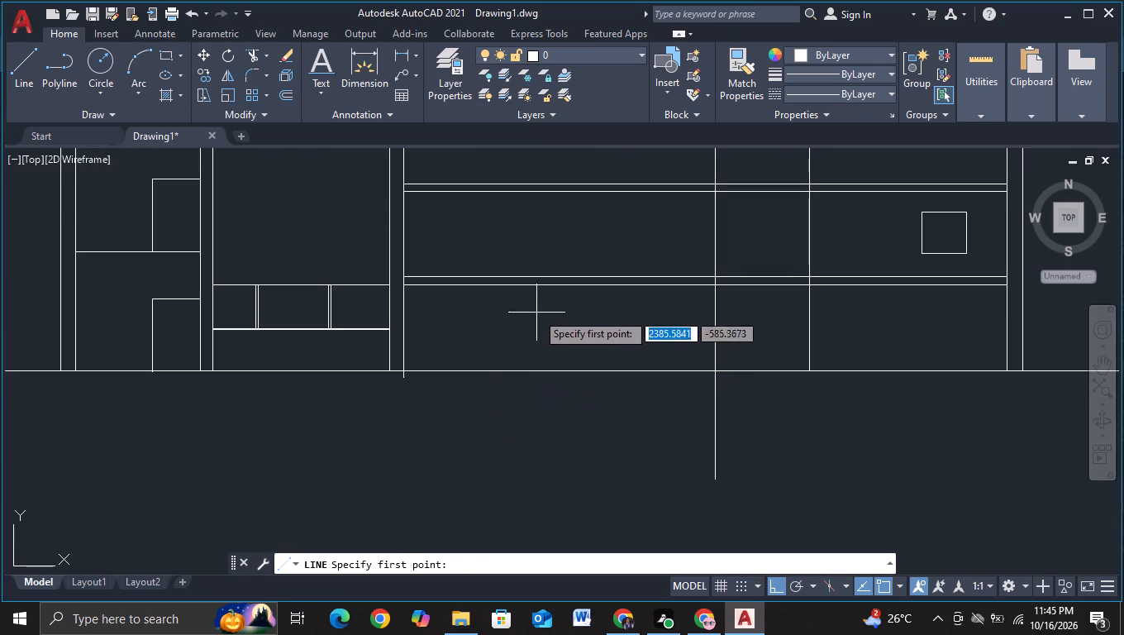
left_click(535, 305)
left_click(532, 388)
key("Escape")
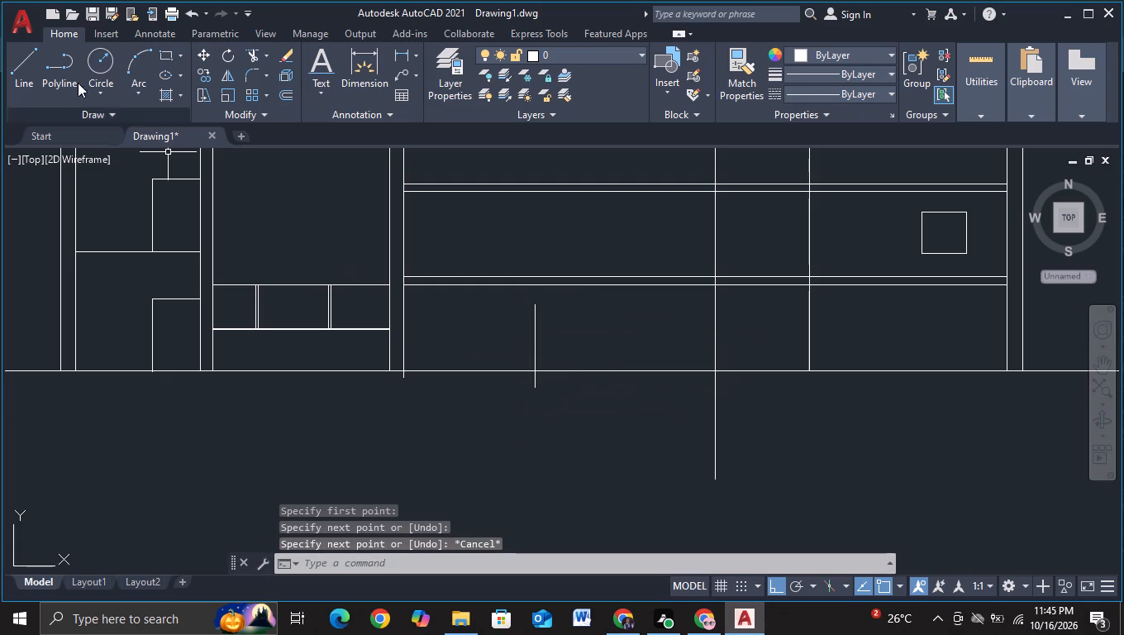
left_click(22, 78)
left_click(536, 308)
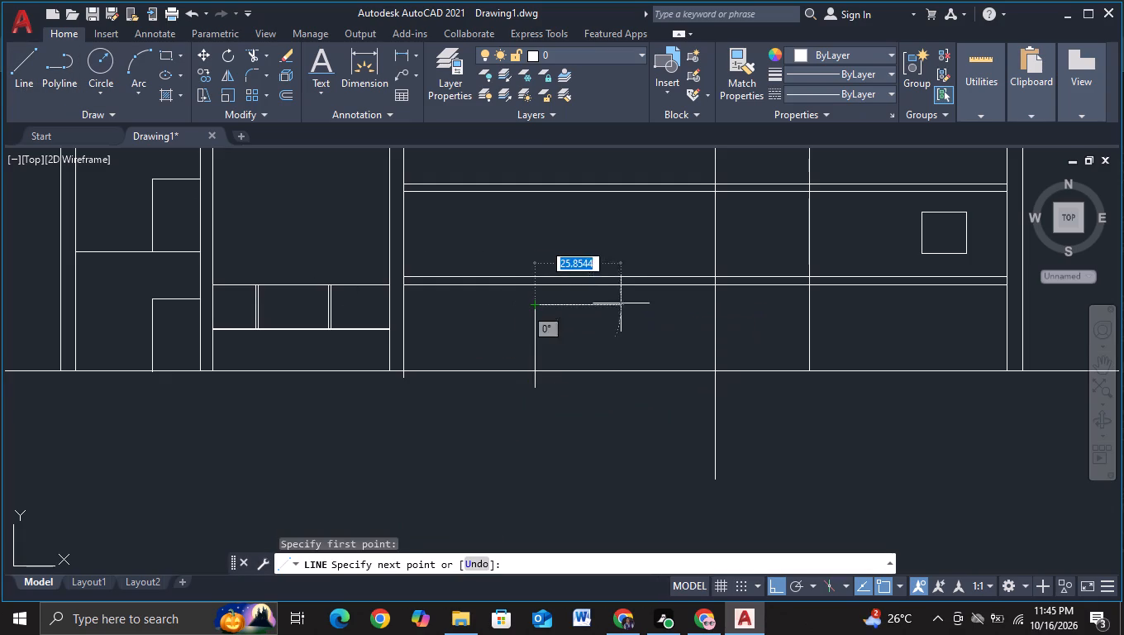
left_click(746, 308)
key("Escape")
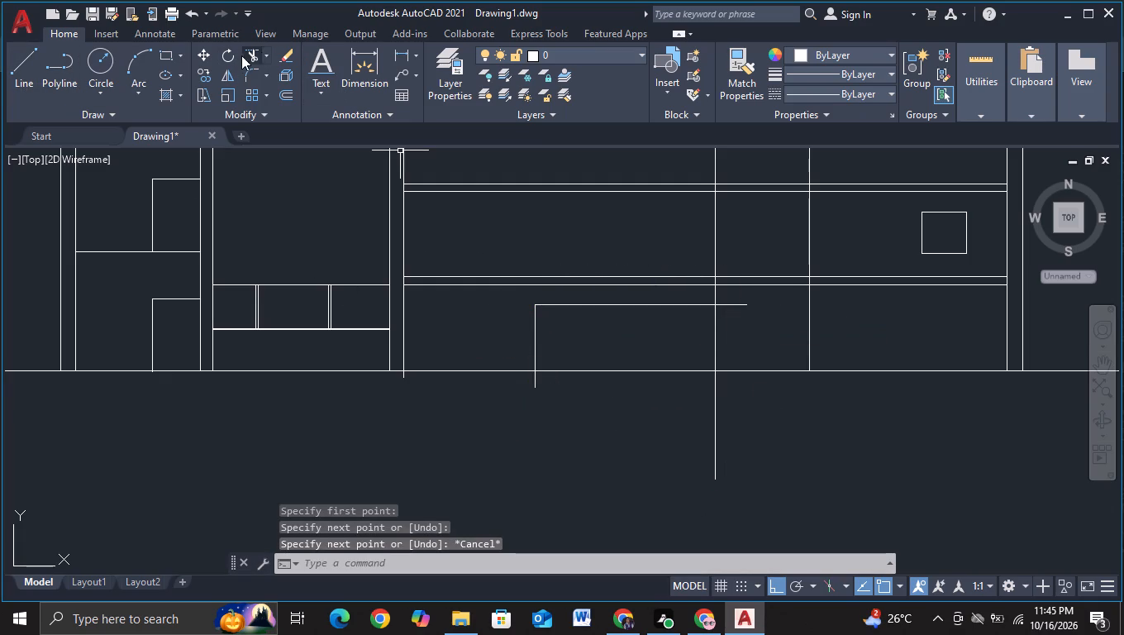
Trim the lower block's line ends below the ground line and the opening's top line beyond the new vertical line.
left_click(245, 54)
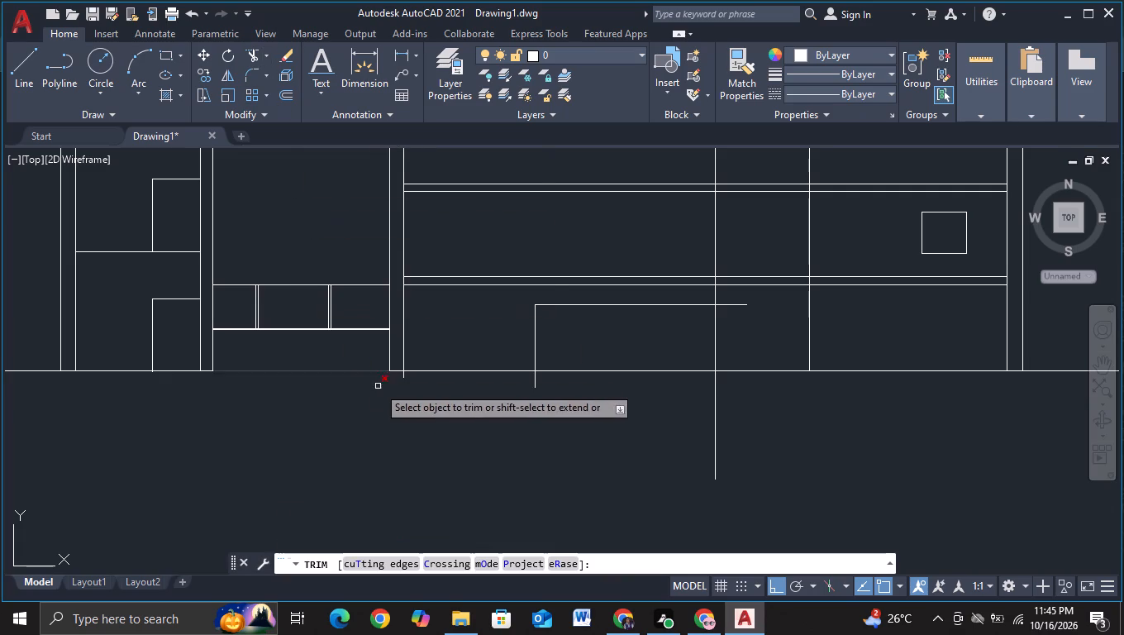
scroll(389, 387, "up", 1)
left_click(411, 371)
left_click_drag(588, 379, 602, 379)
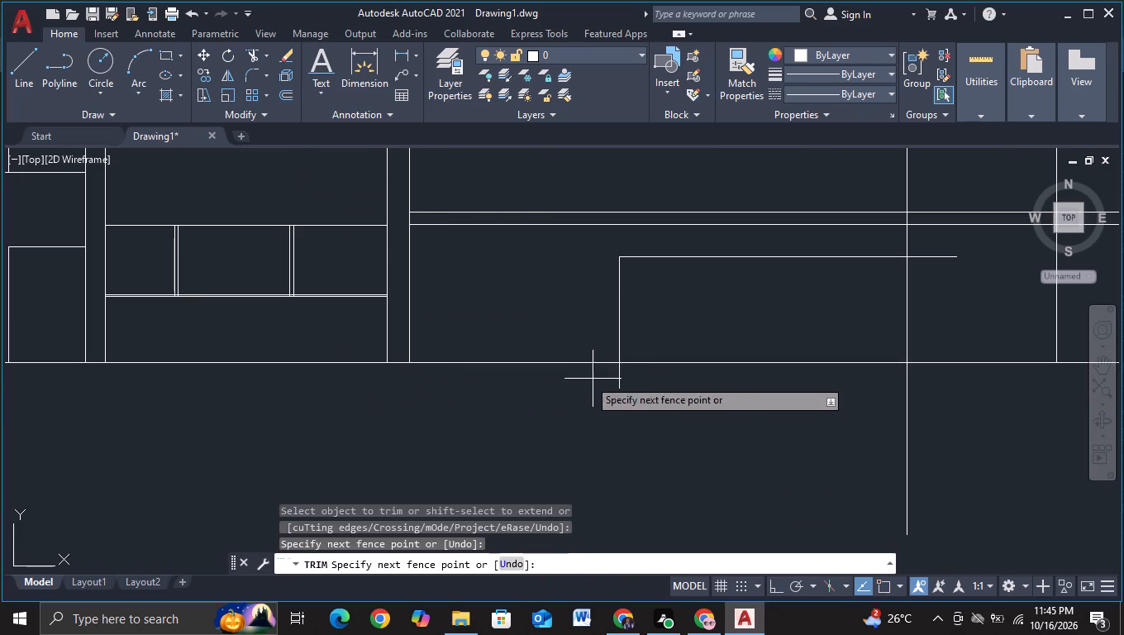
left_click_drag(602, 379, 990, 389)
left_click_drag(939, 244, 961, 308)
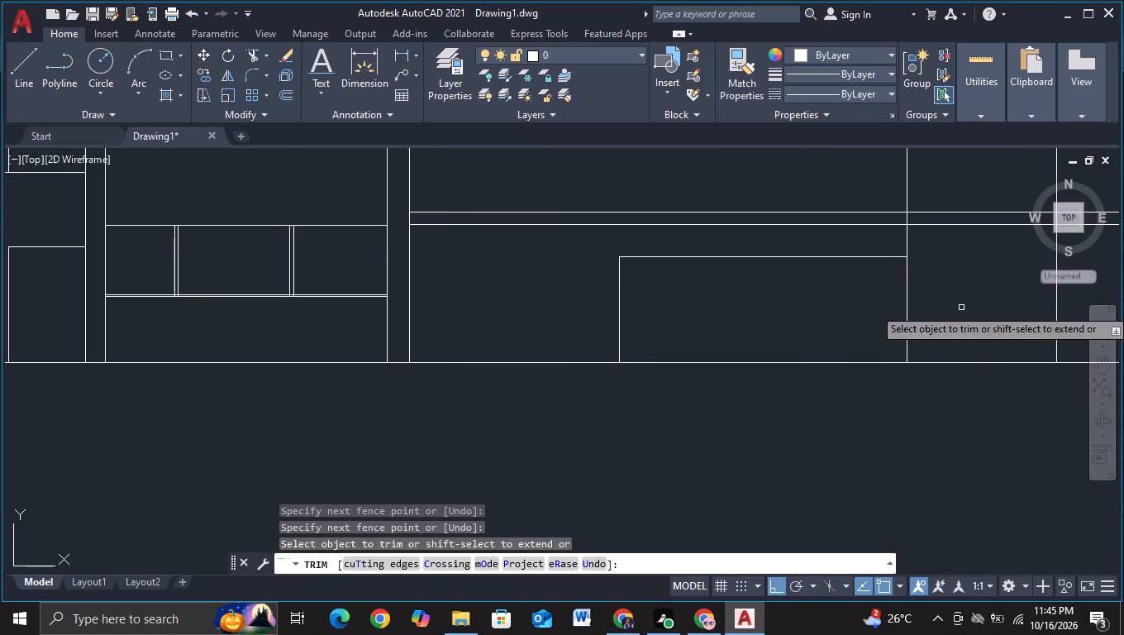
Trim the new vertical line's end above the lower block's roof and within its top frame.
scroll(961, 308, "down", 1)
middle_click_drag(923, 408, 696, 483)
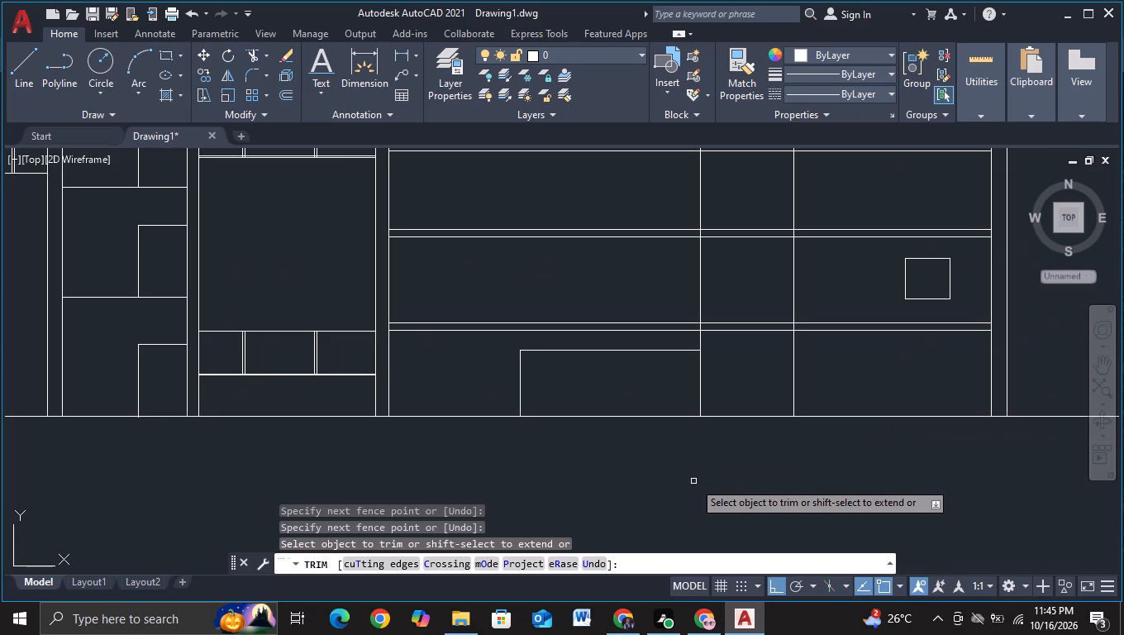
scroll(693, 481, "down", 1)
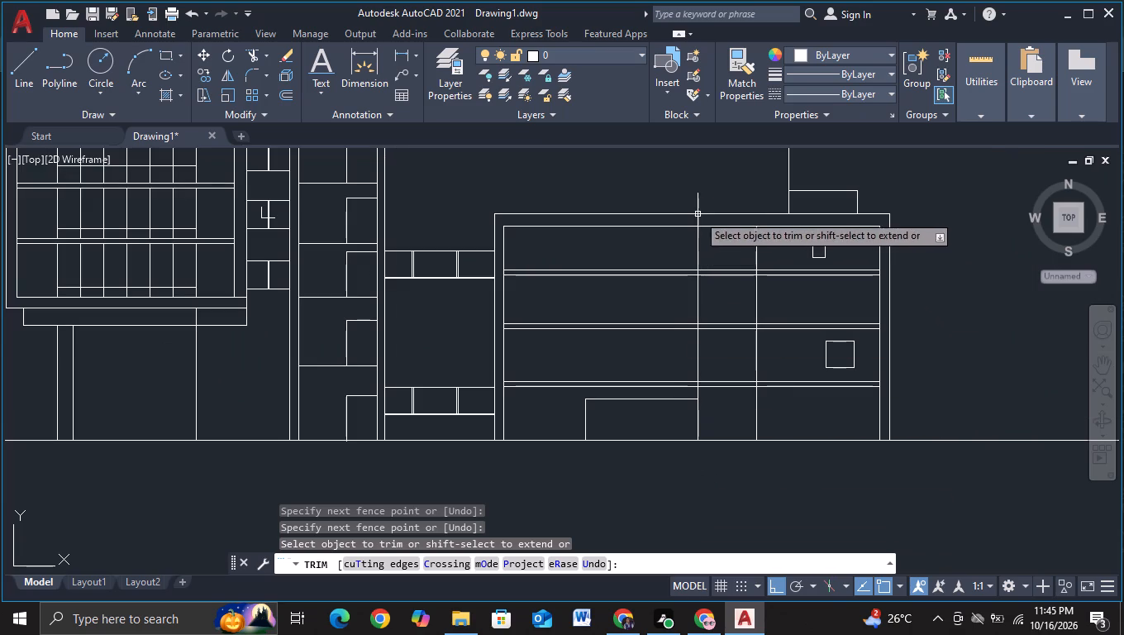
left_click(699, 197)
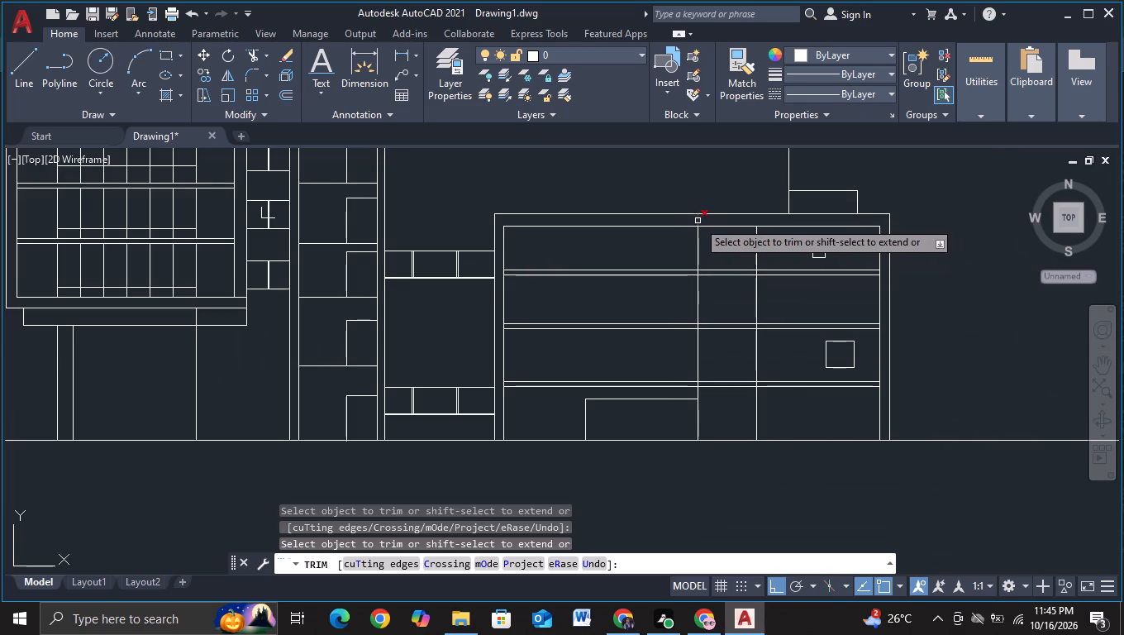
left_click(698, 221)
key("Escape")
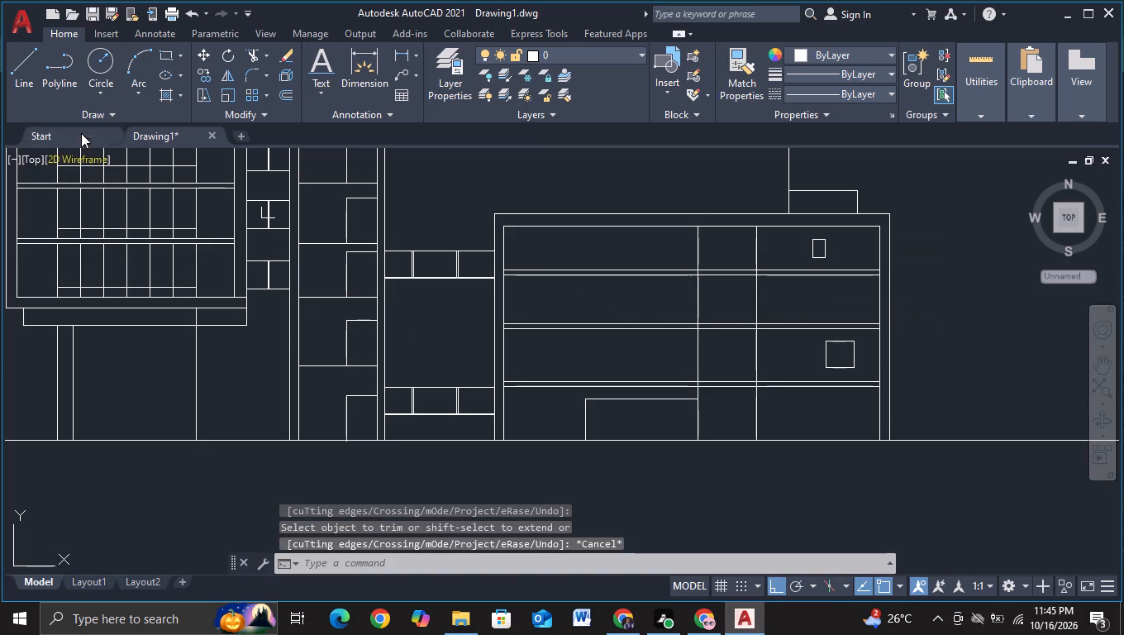
Draw a parallel vertical line just right of the new one, from above the roof to below ground, with a short horizontal line rightward.
left_click(21, 95)
scroll(792, 368, "up", 1)
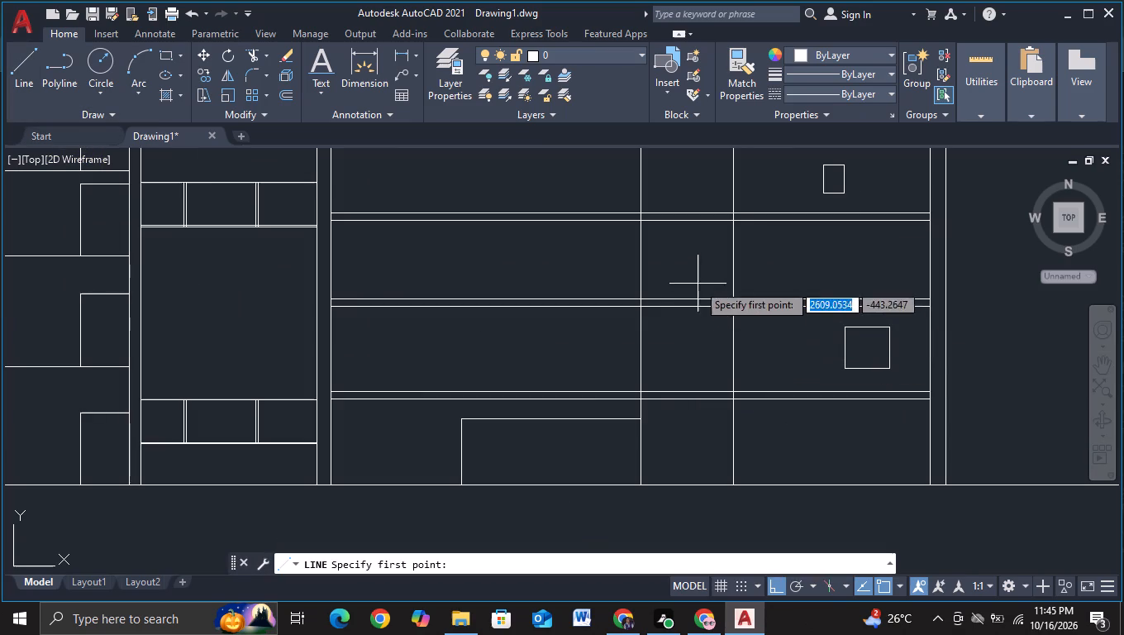
middle_click_drag(669, 278, 683, 340)
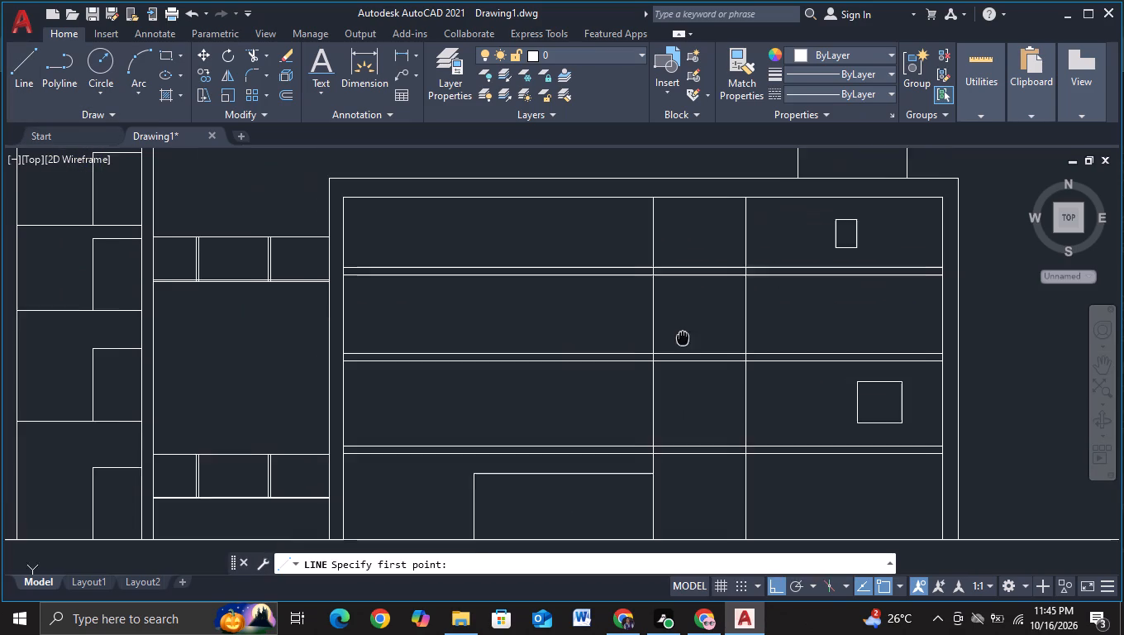
middle_click_drag(683, 340, 683, 344)
left_click(669, 166)
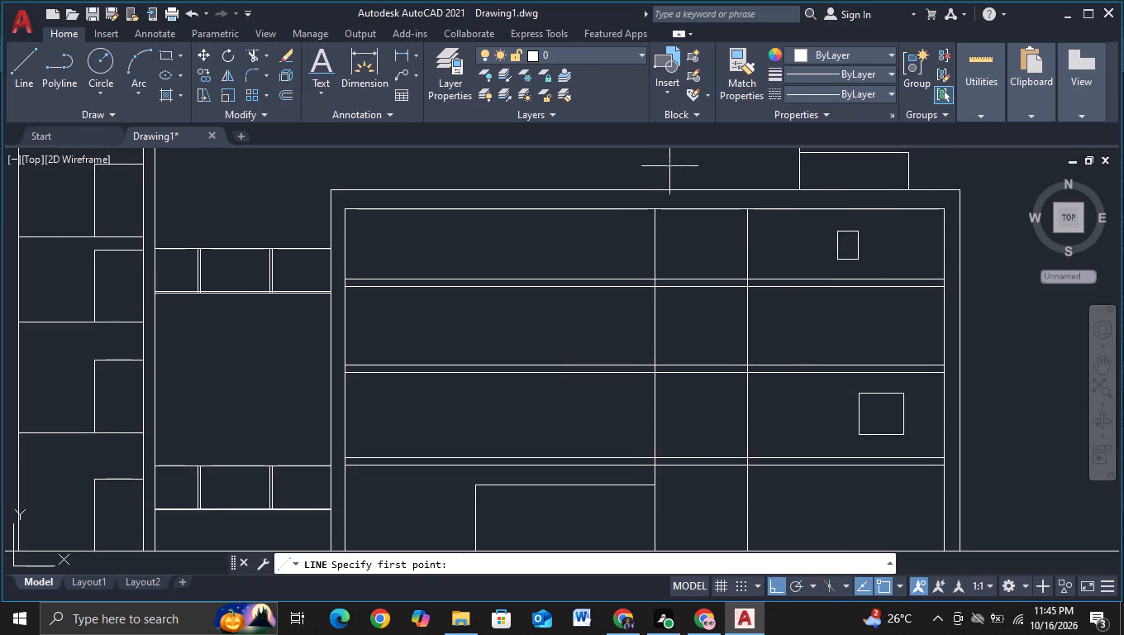
middle_click_drag(669, 416, 631, 231)
left_click(646, 406)
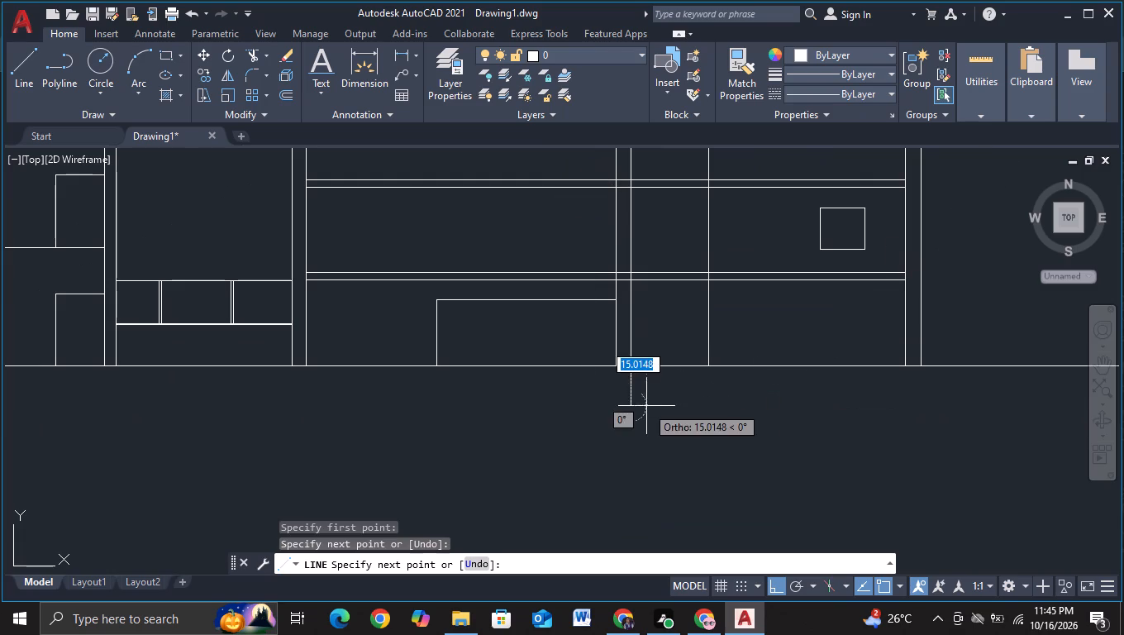
left_click(699, 400)
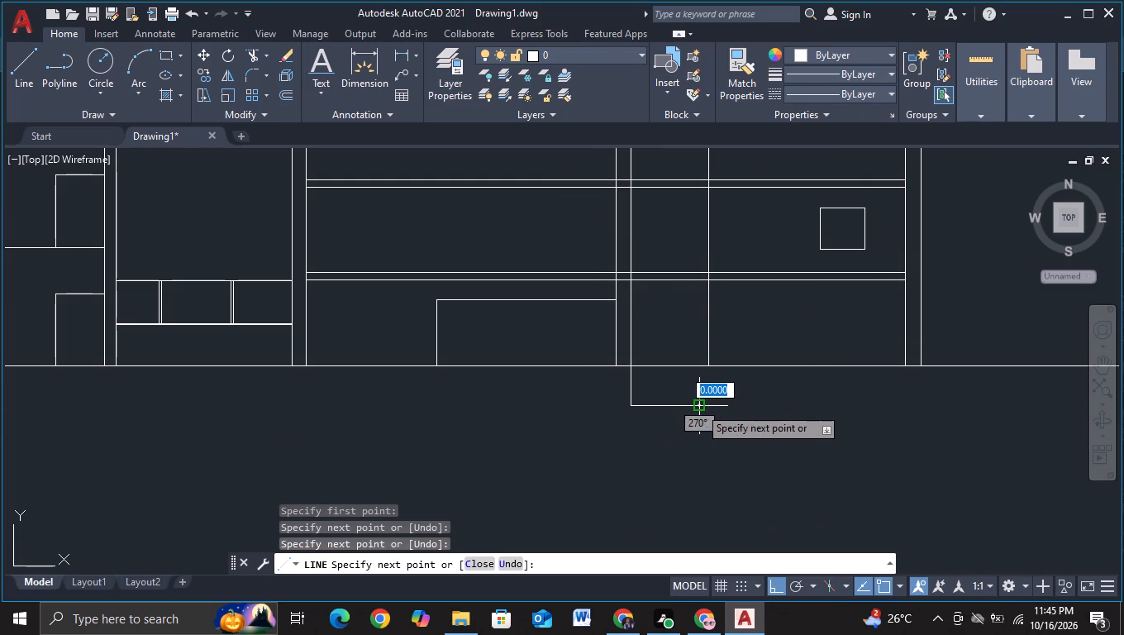
key("Escape")
Draw another vertical line just left of the lower block's bay divider, from below the ground line to above the roof.
left_click(9, 71)
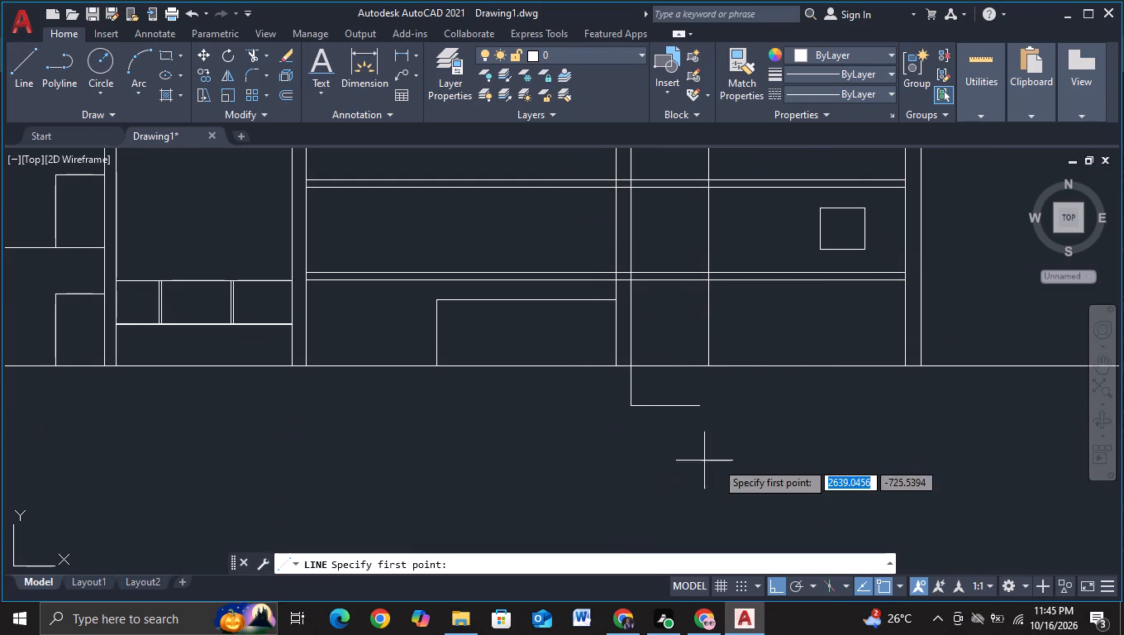
left_click_drag(693, 427, 690, 417)
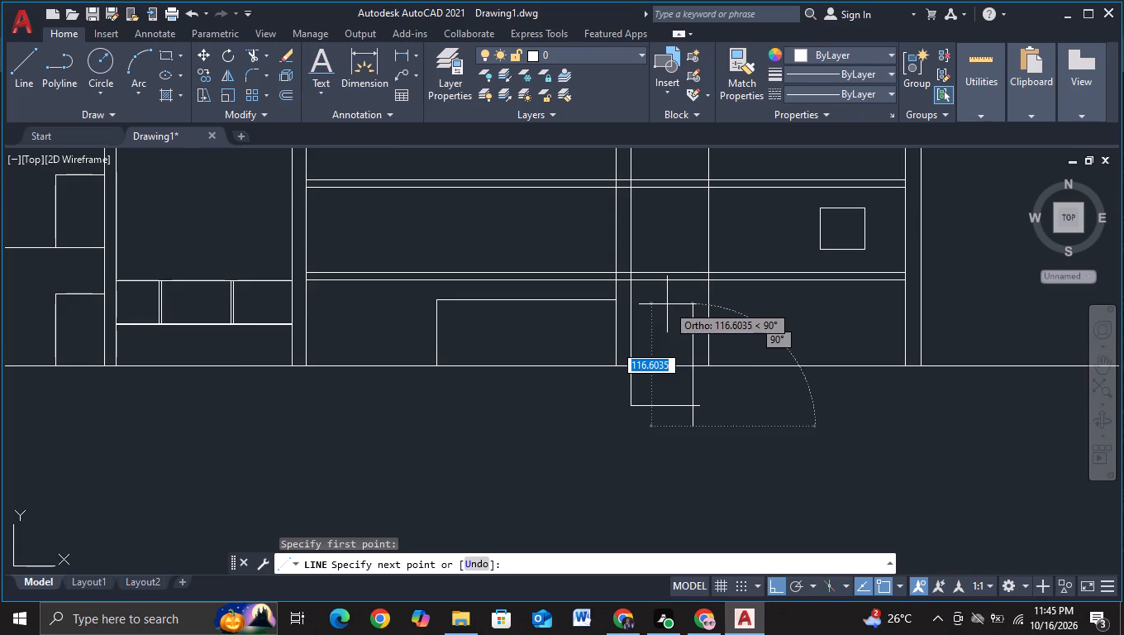
scroll(667, 304, "down", 1)
middle_click_drag(667, 304, 682, 510)
left_click(679, 280)
key("Escape")
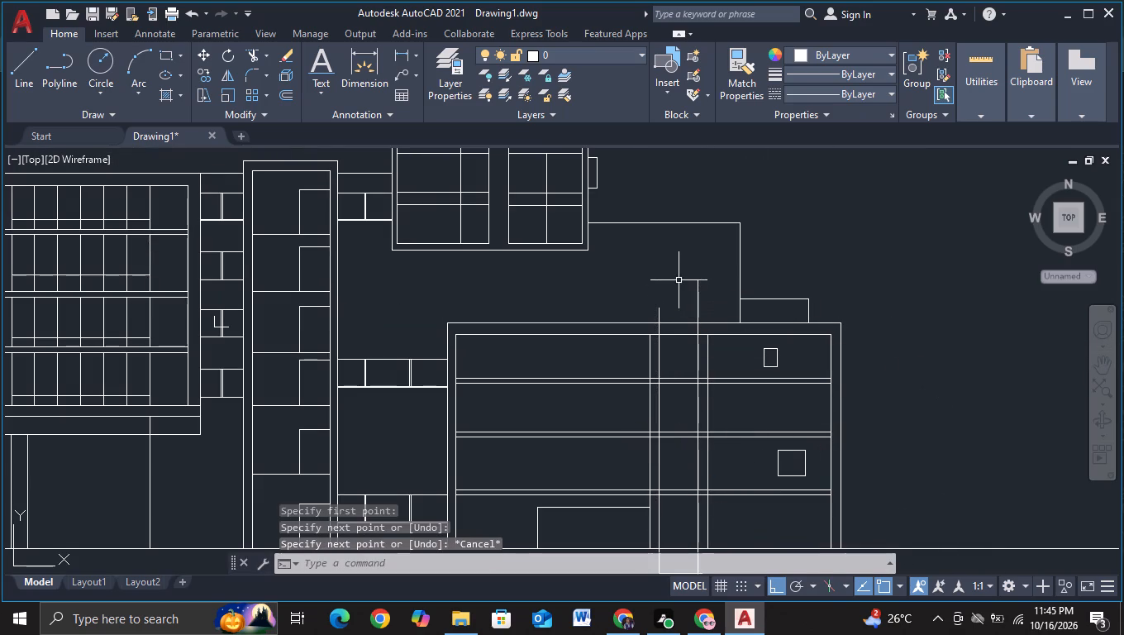
Trim the two new vertical lines' ends above the lower block's roof and within its top frame.
left_click(245, 54)
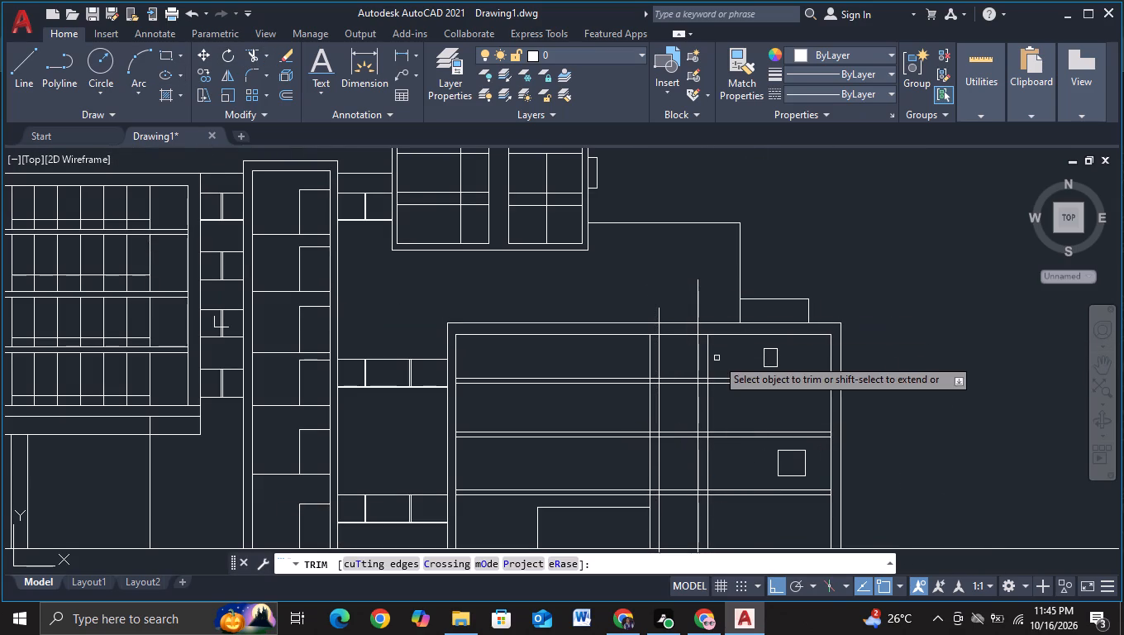
scroll(717, 358, "up", 1)
left_click_drag(609, 283, 707, 278)
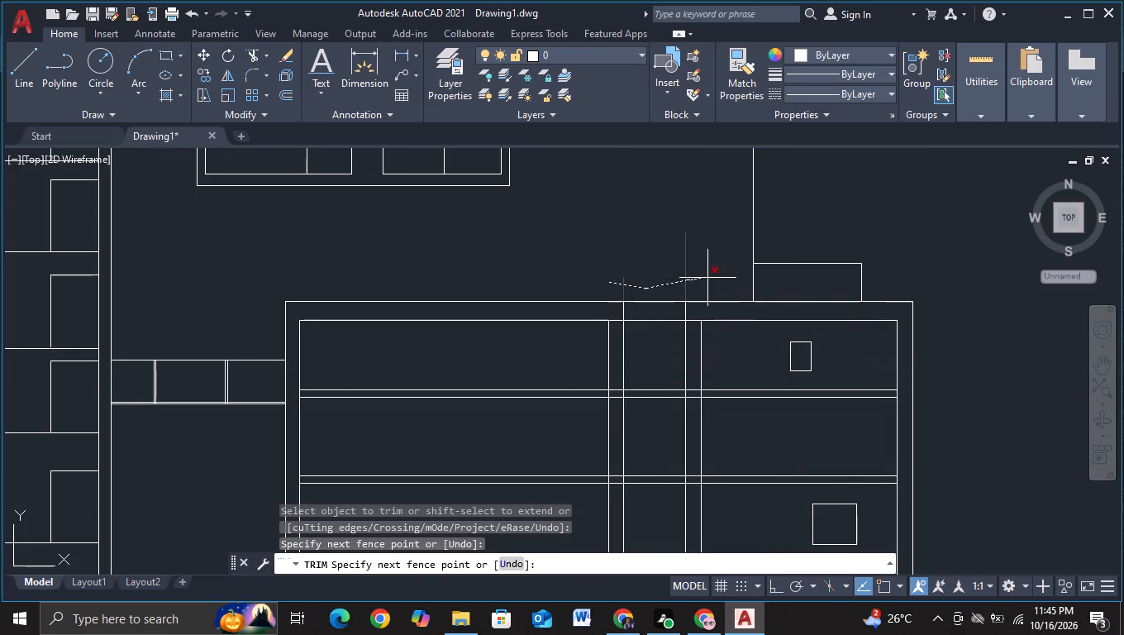
left_click_drag(707, 278, 708, 278)
left_click_drag(618, 317, 695, 314)
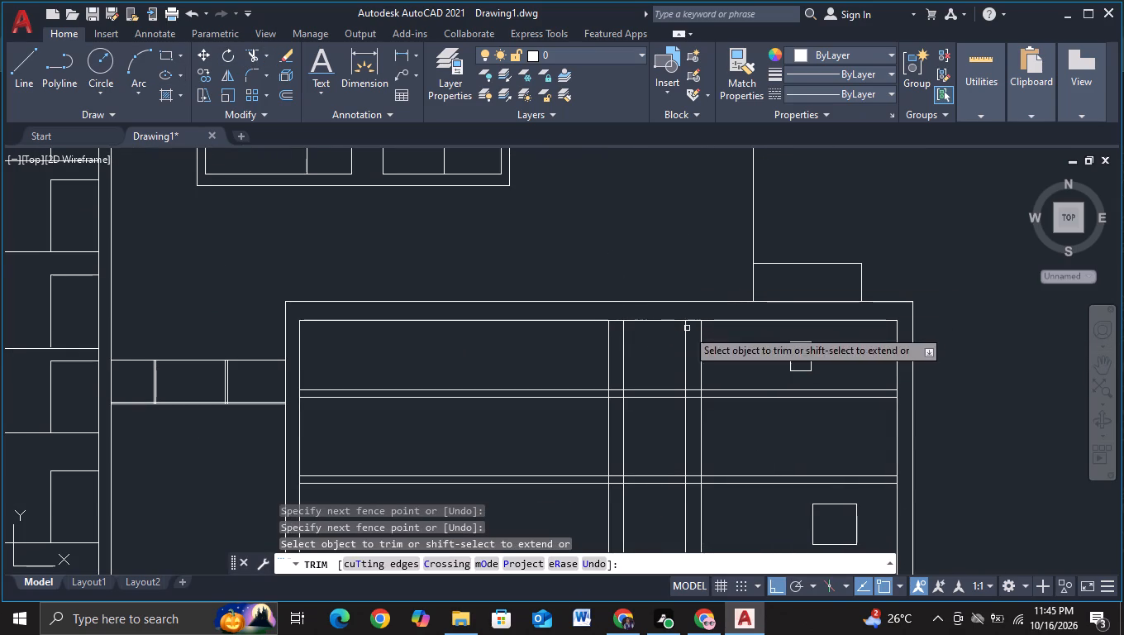
Trim the two new vertical lines below the ground line and remove the leftover stub there.
scroll(669, 461, "down", 1)
middle_click_drag(720, 468, 694, 333)
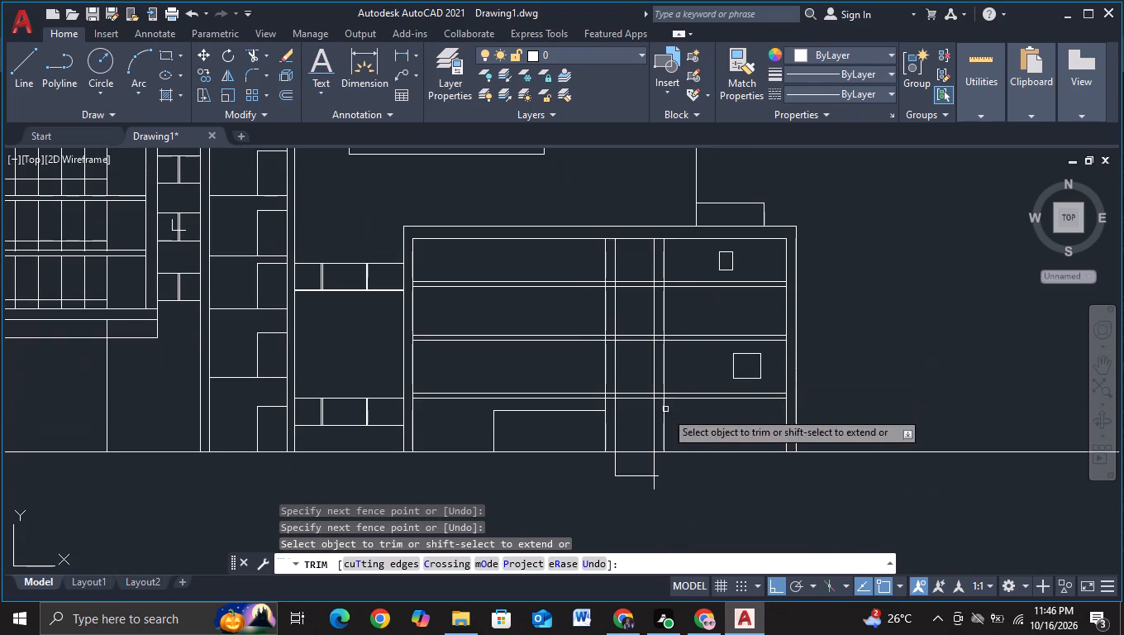
left_click_drag(593, 481, 656, 464)
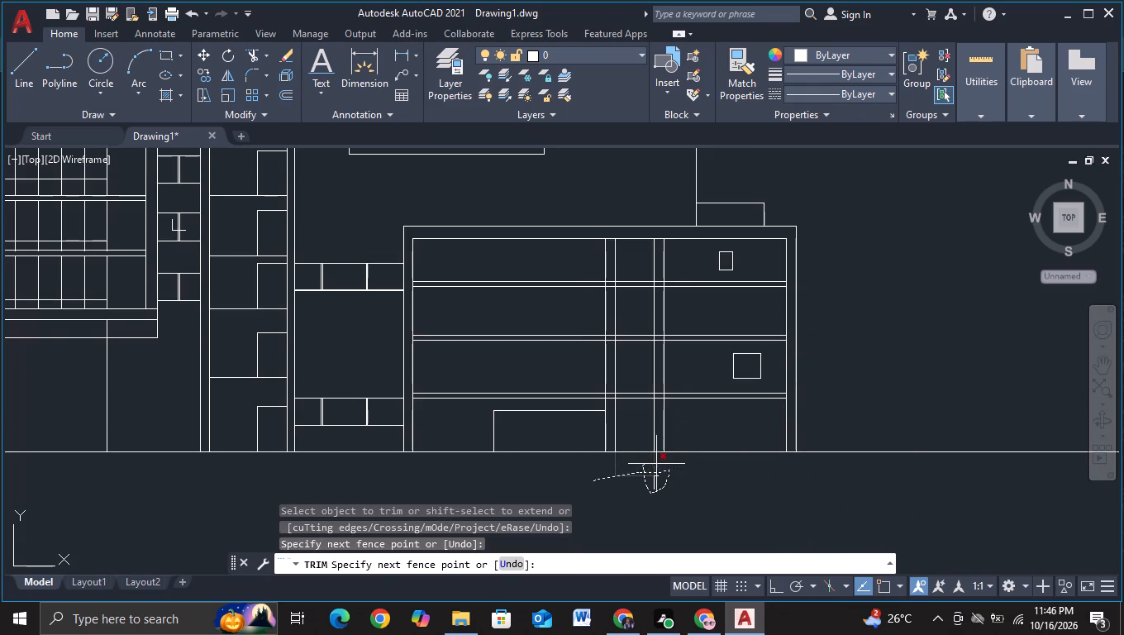
left_click_drag(656, 464, 660, 479)
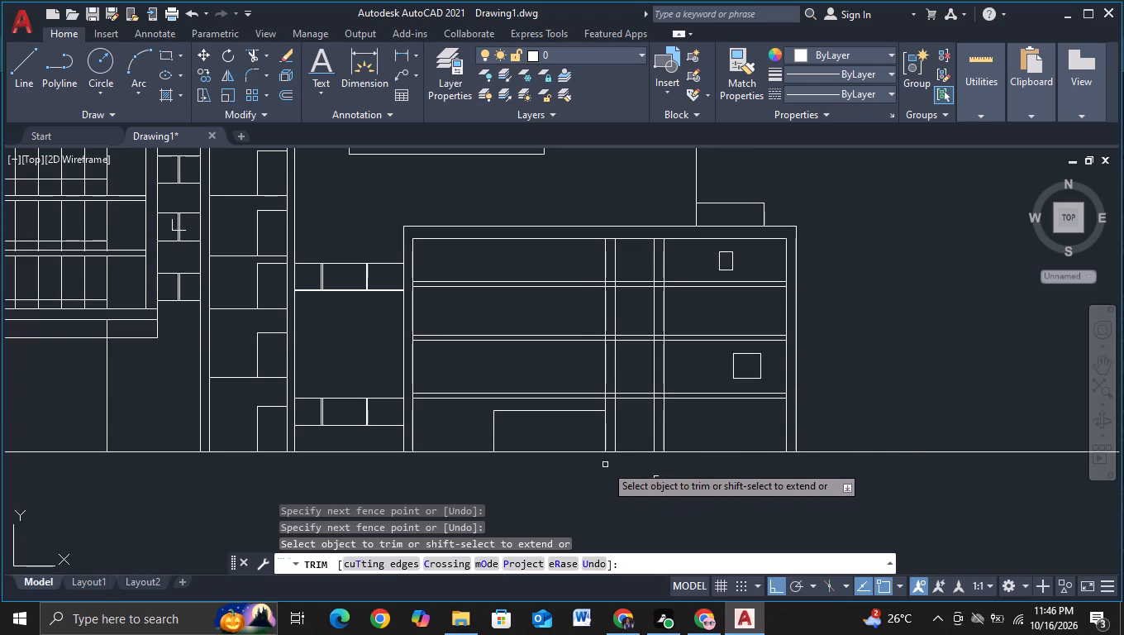
scroll(621, 434, "up", 1)
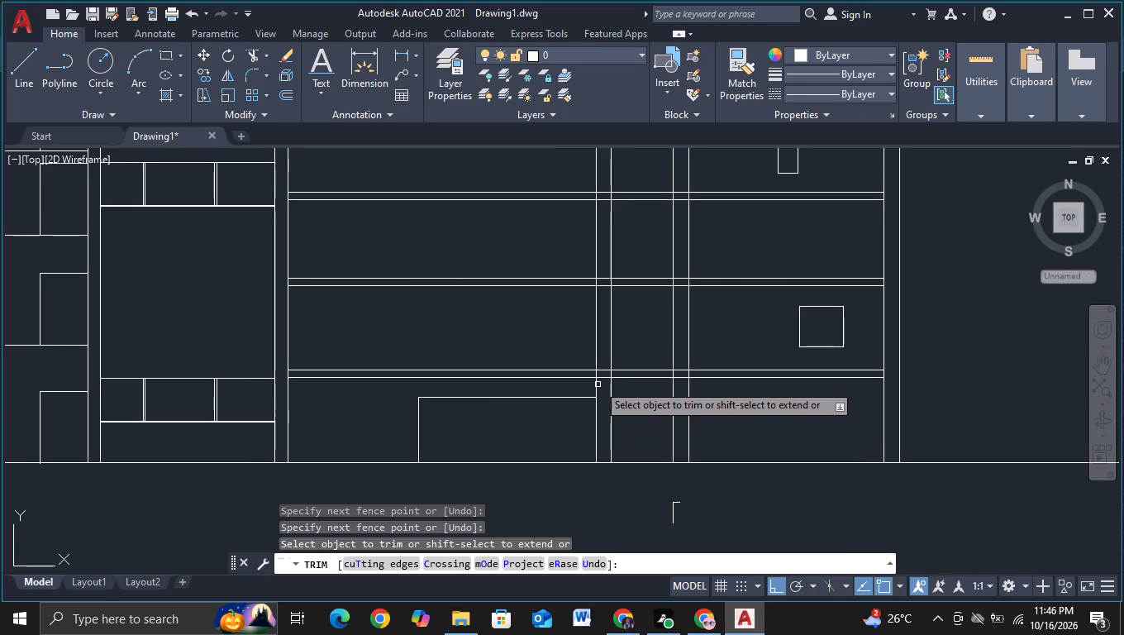
left_click_drag(649, 513, 666, 489)
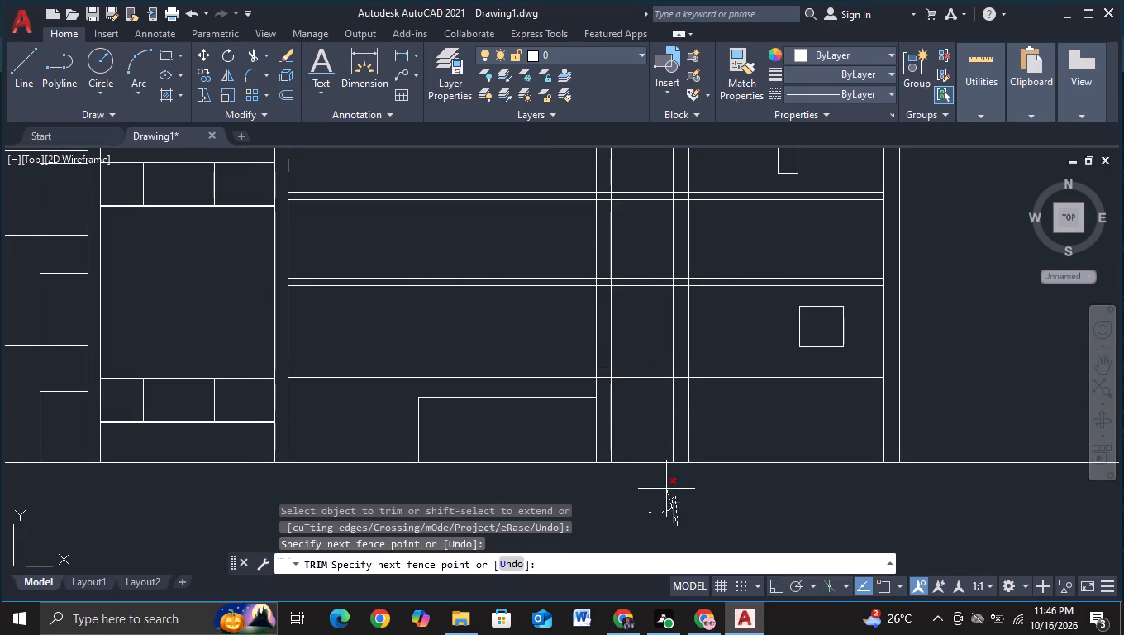
left_click_drag(666, 489, 670, 515)
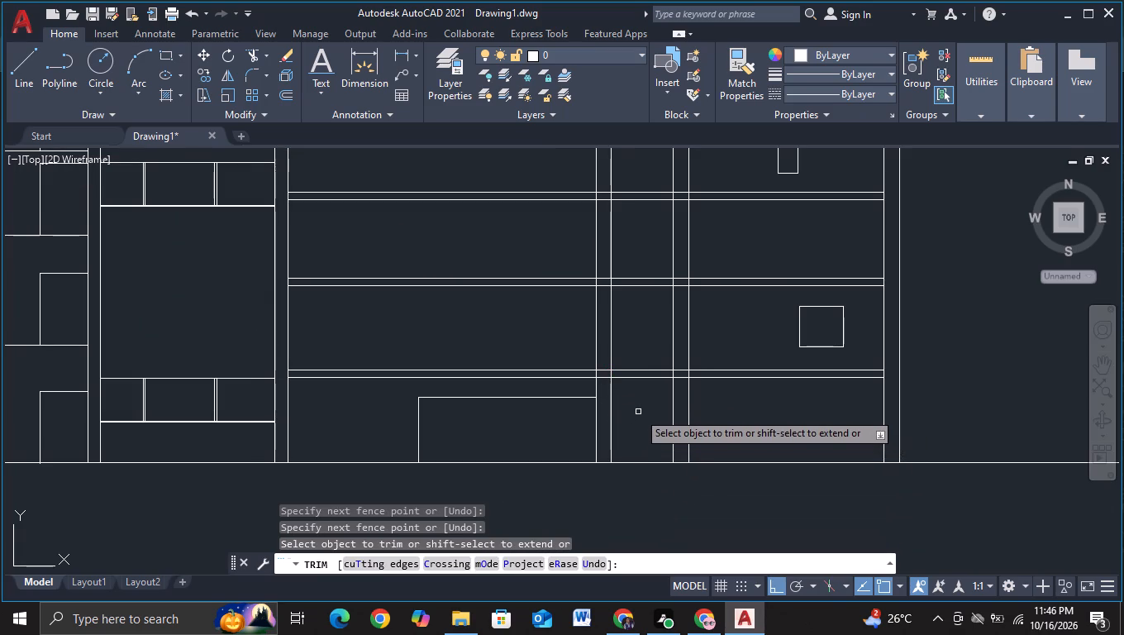
Trim the double floor lines where they cross the lower block's two narrow vertical strips, at all three floor levels.
left_click_drag(601, 363, 605, 385)
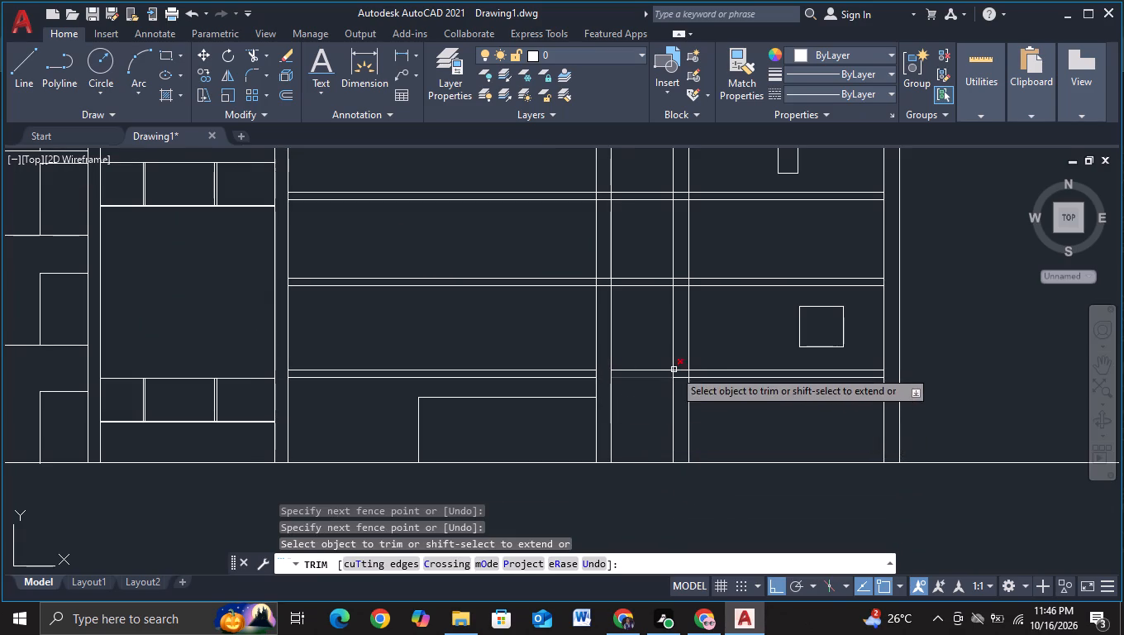
left_click_drag(683, 367, 684, 386)
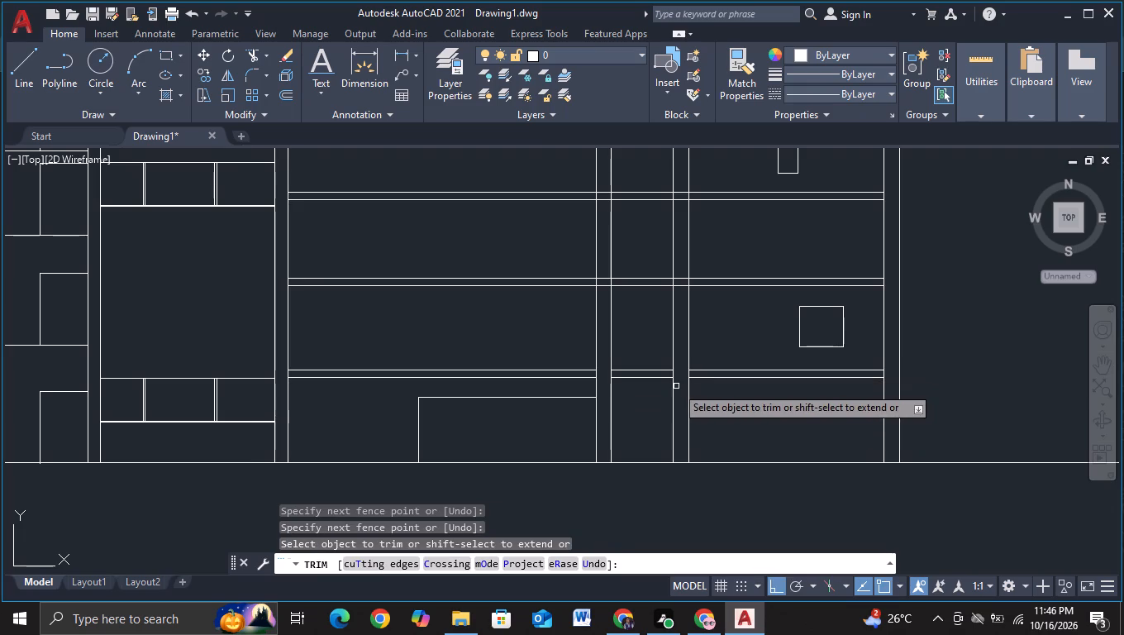
middle_click_drag(664, 342, 641, 440)
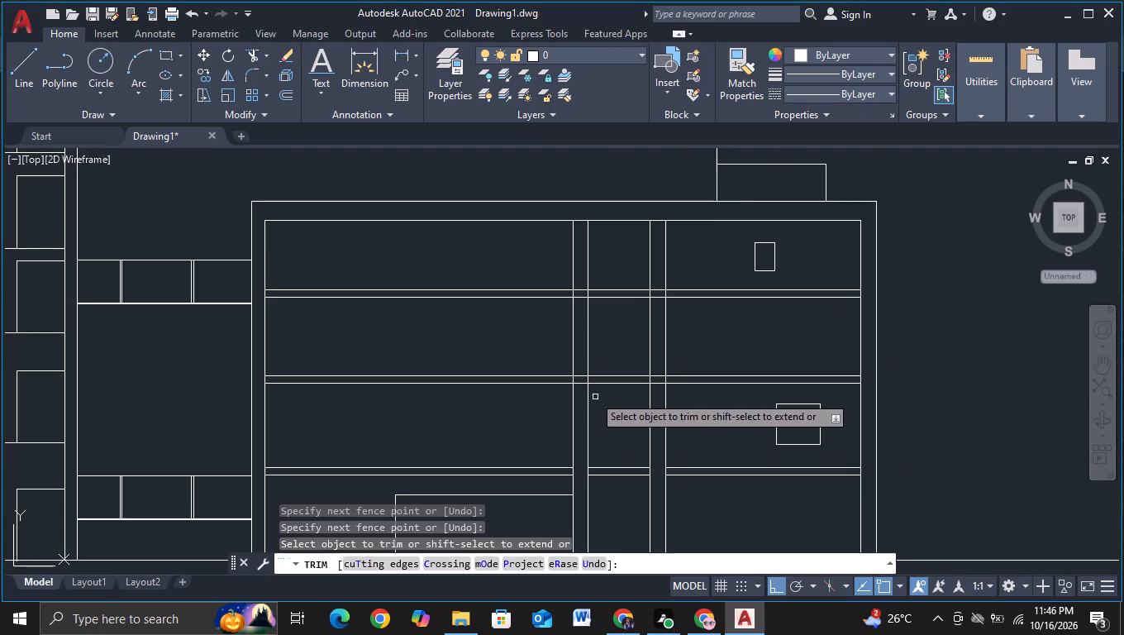
left_click_drag(581, 366, 574, 393)
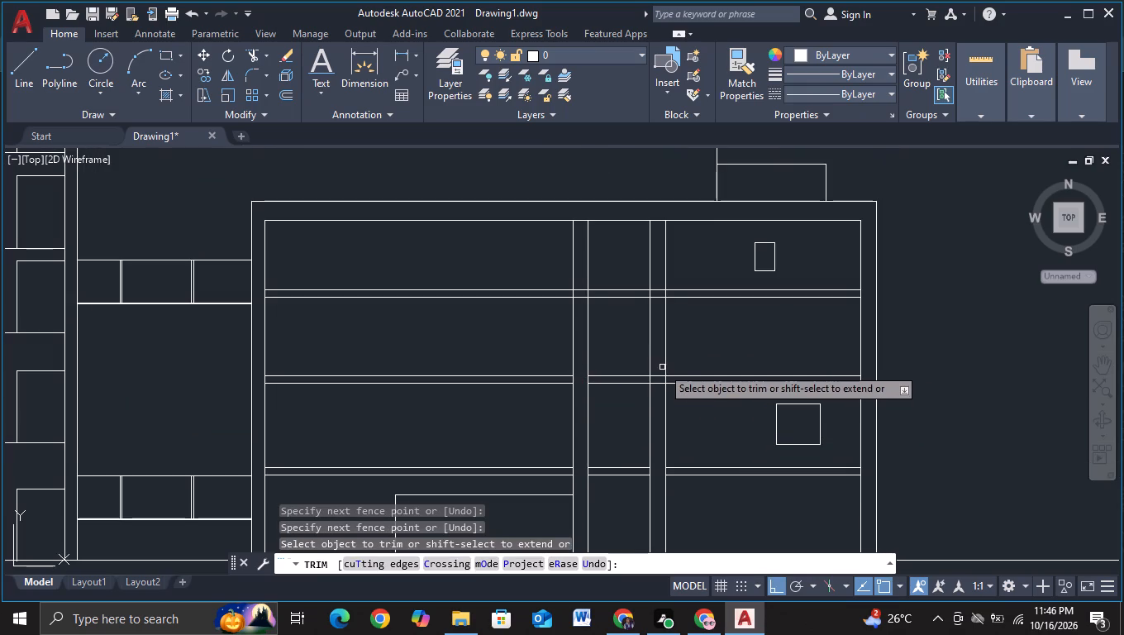
left_click_drag(662, 370, 660, 397)
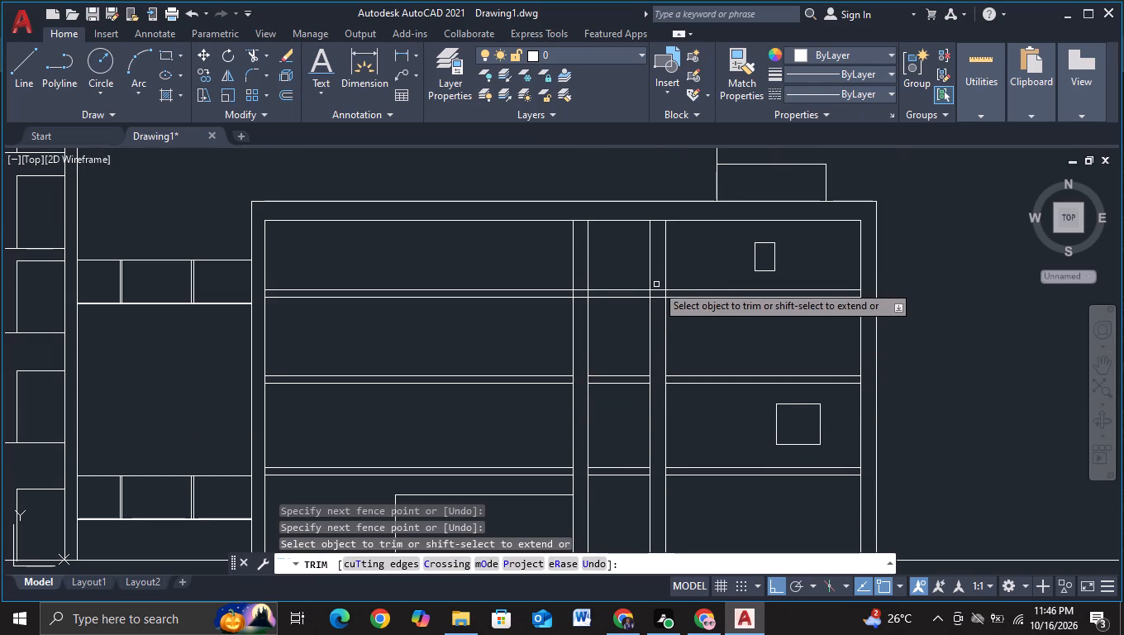
left_click_drag(656, 284, 655, 314)
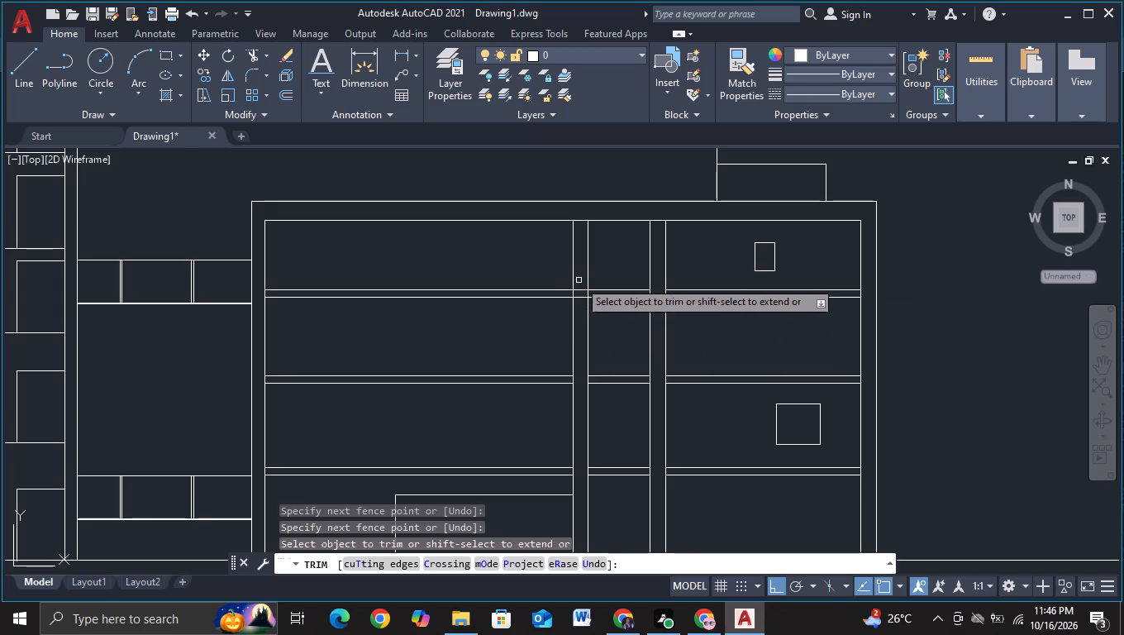
left_click_drag(579, 280, 586, 308)
scroll(616, 346, "down", 2)
middle_click_drag(679, 458, 677, 433)
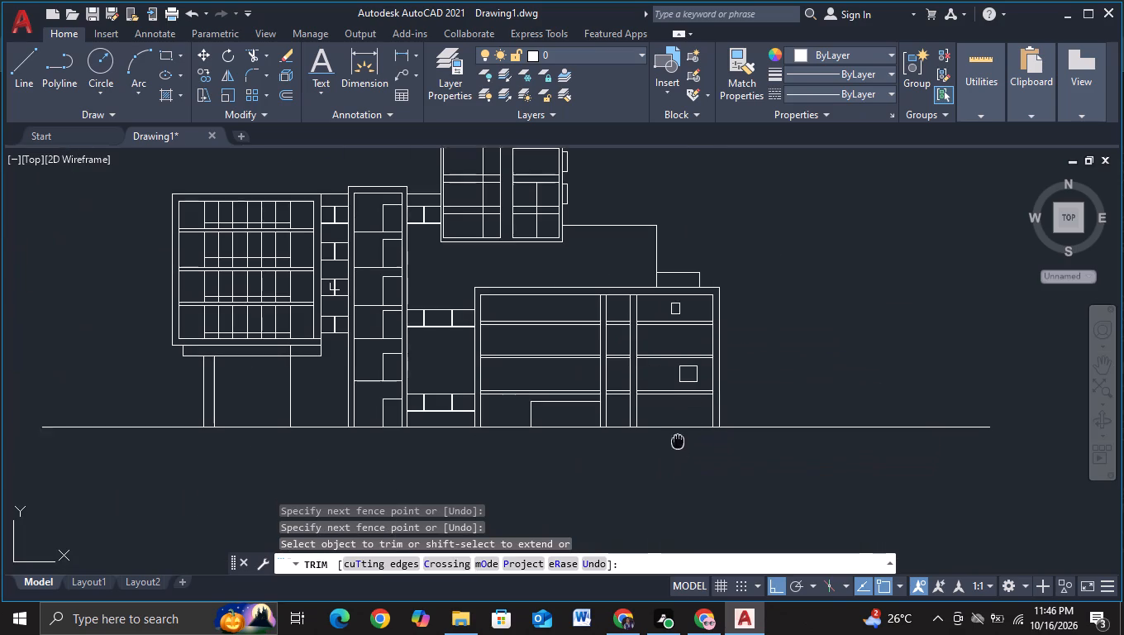
middle_click_drag(677, 433, 677, 412)
key("Escape")
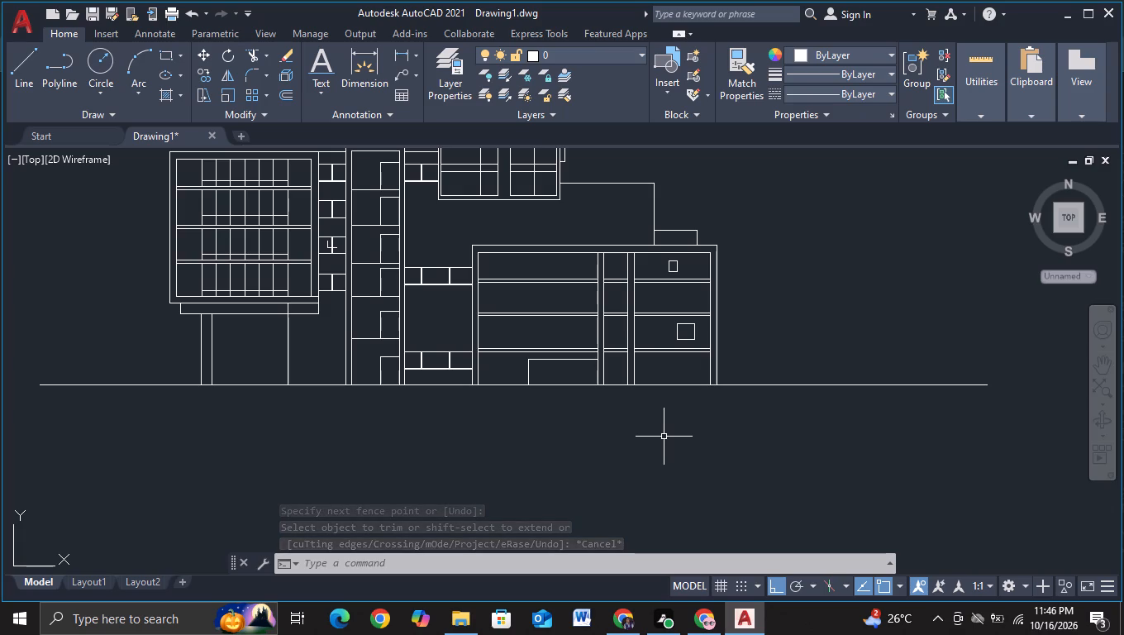
Draw a short horizontal line from the end of the stair tower's floor line rightward past its outer wall, above the upper connecting bridge.
middle_click_drag(664, 437, 698, 461)
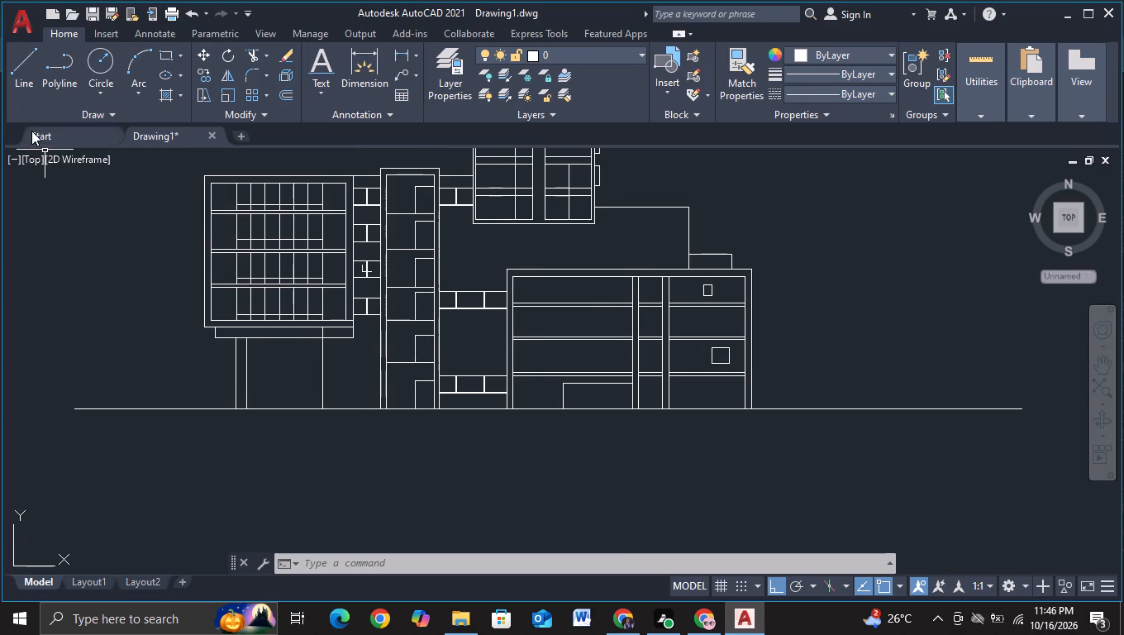
left_click(23, 91)
scroll(447, 257, "up", 1)
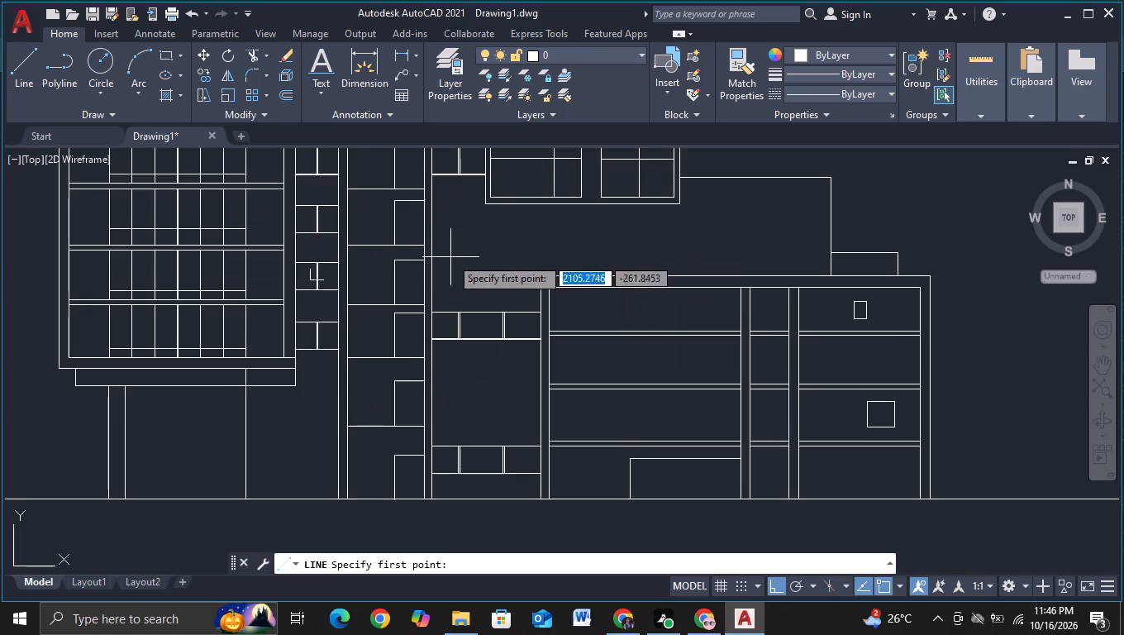
middle_click_drag(450, 260, 469, 301)
scroll(469, 302, "up", 2)
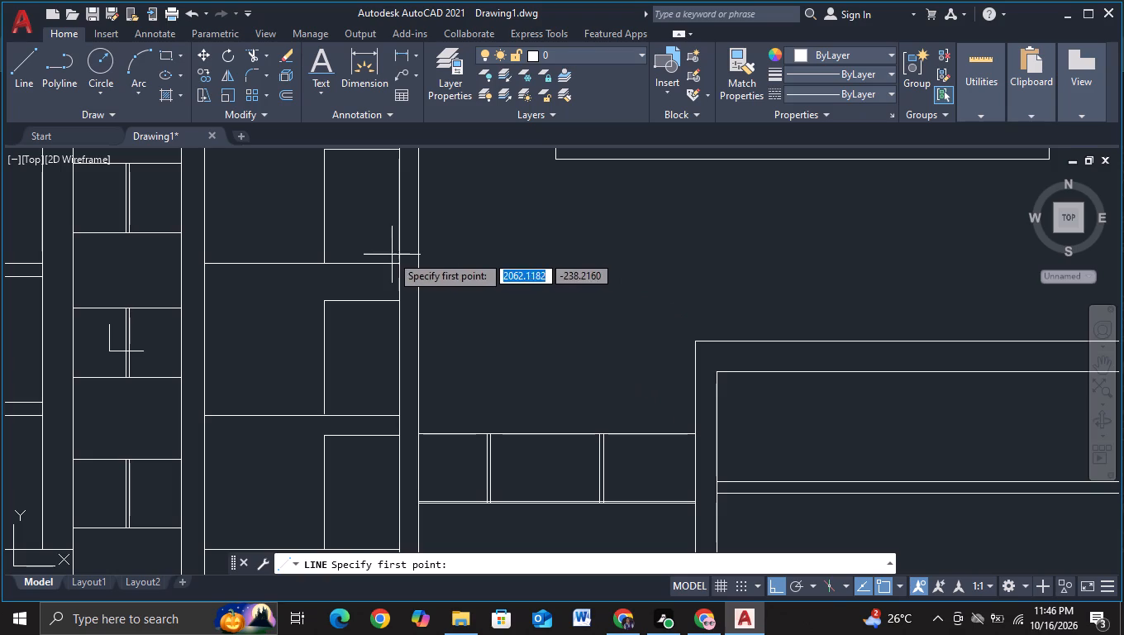
left_click_drag(393, 265, 402, 271)
left_click(483, 279)
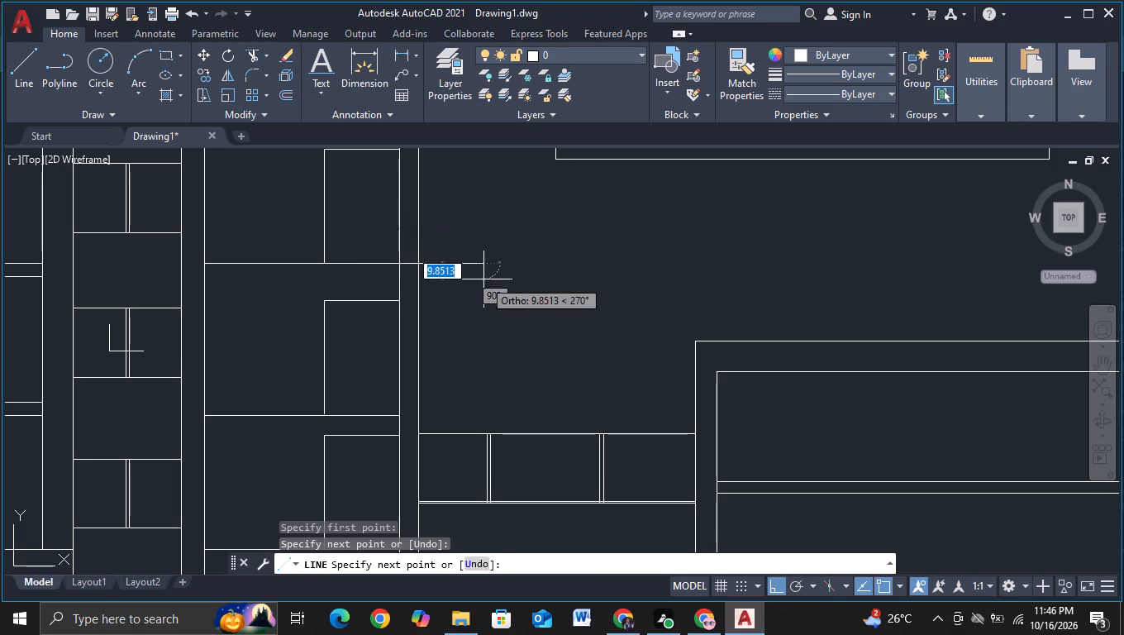
key("Escape")
Draw a longer horizontal line above it, from just inside the tower's wall rightward past the shorter line's end.
left_click(30, 86)
middle_click_drag(493, 210, 508, 290)
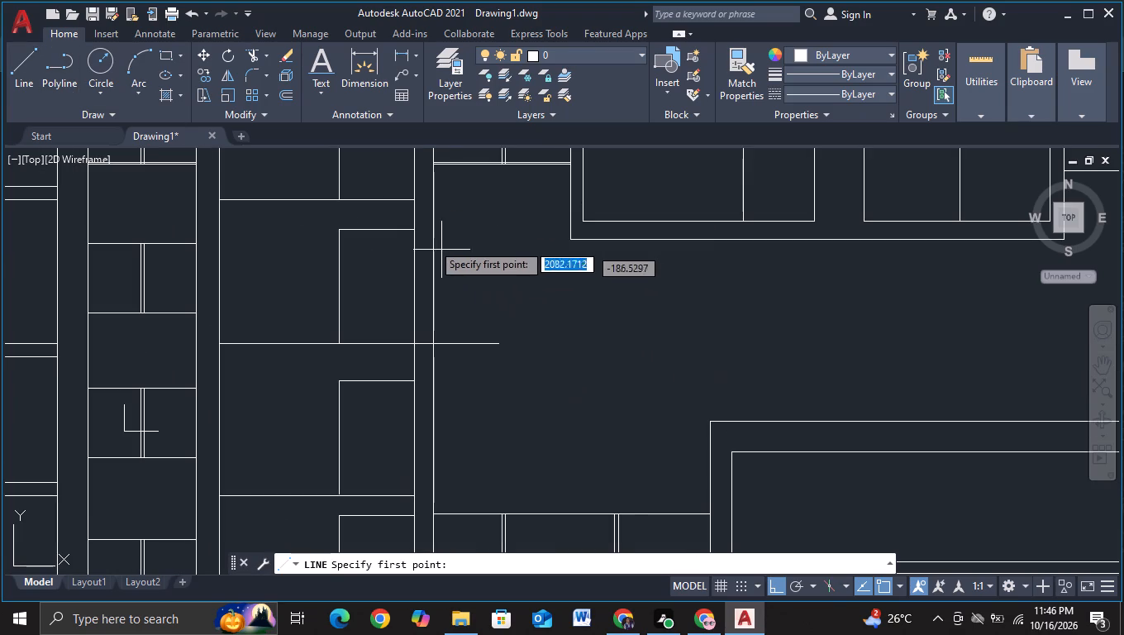
scroll(455, 285, "up", 1)
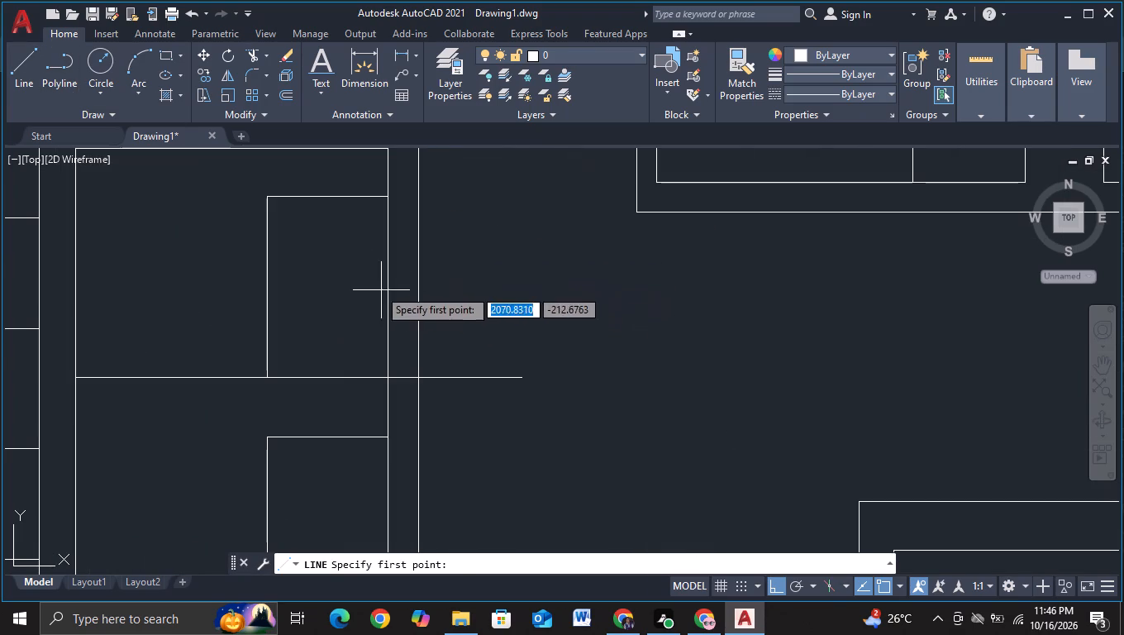
left_click_drag(367, 290, 383, 295)
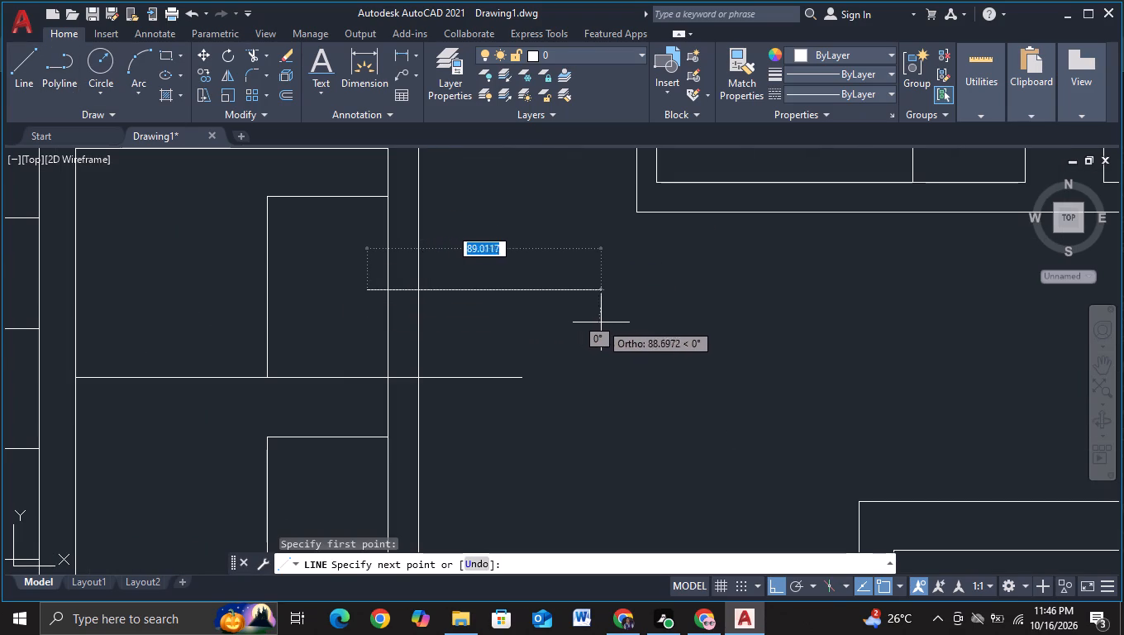
left_click(661, 327)
key("Escape")
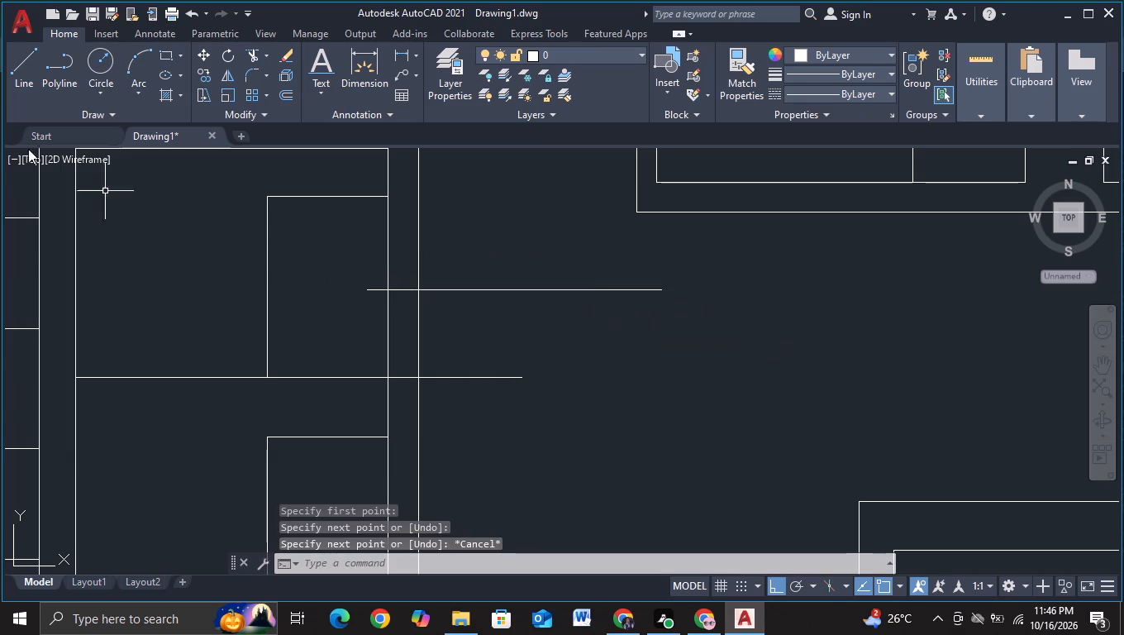
Draw a vertical line from the upper horizontal line's outer end down past the ground line.
left_click(19, 91)
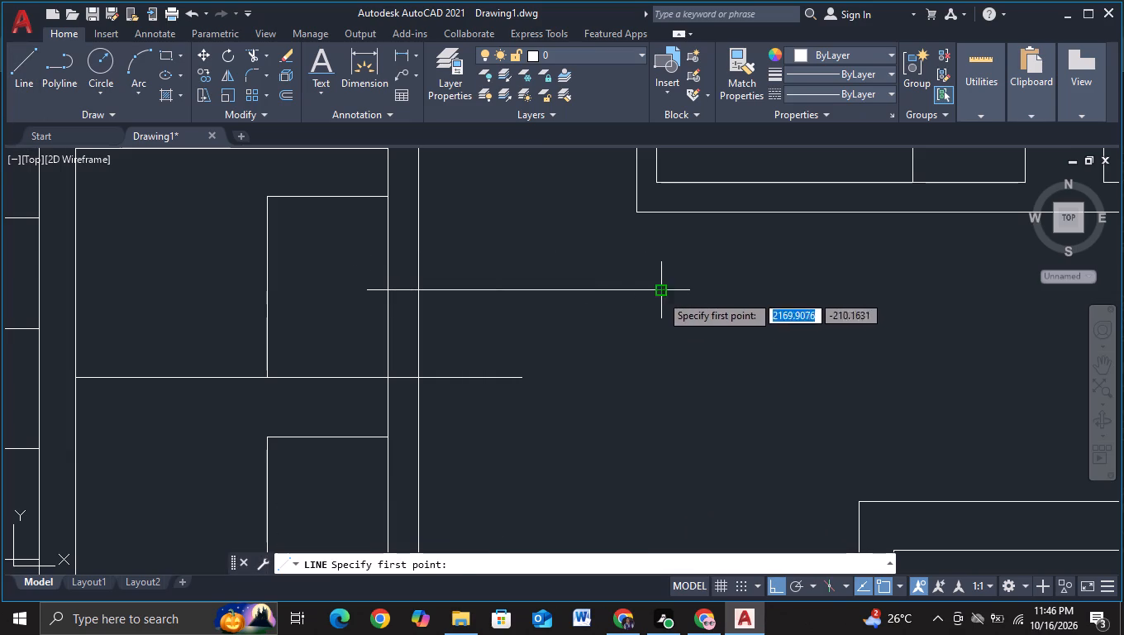
left_click(660, 294)
scroll(686, 424, "down", 2)
middle_click_drag(683, 438, 693, 400)
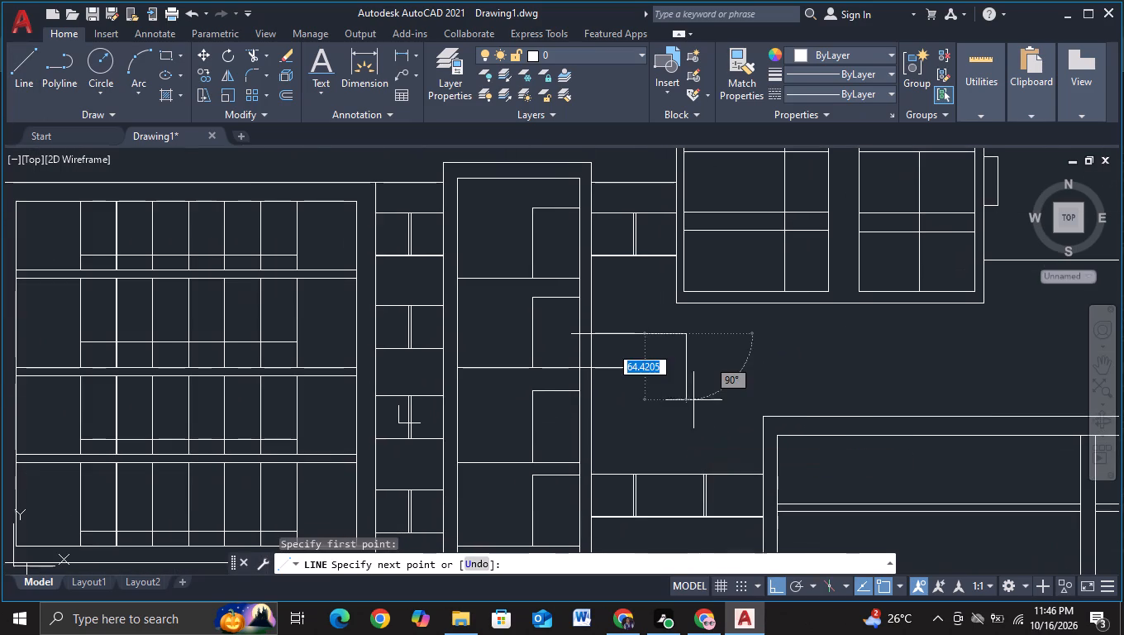
middle_click_drag(692, 516, 698, 376)
scroll(704, 469, "down", 1)
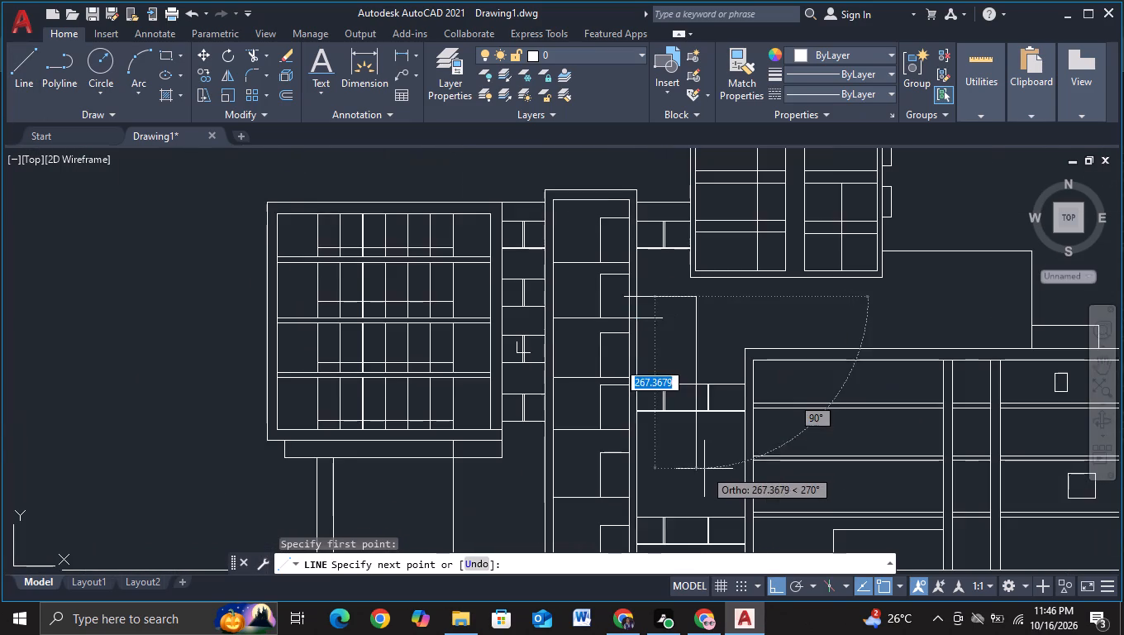
middle_click_drag(704, 485, 696, 332)
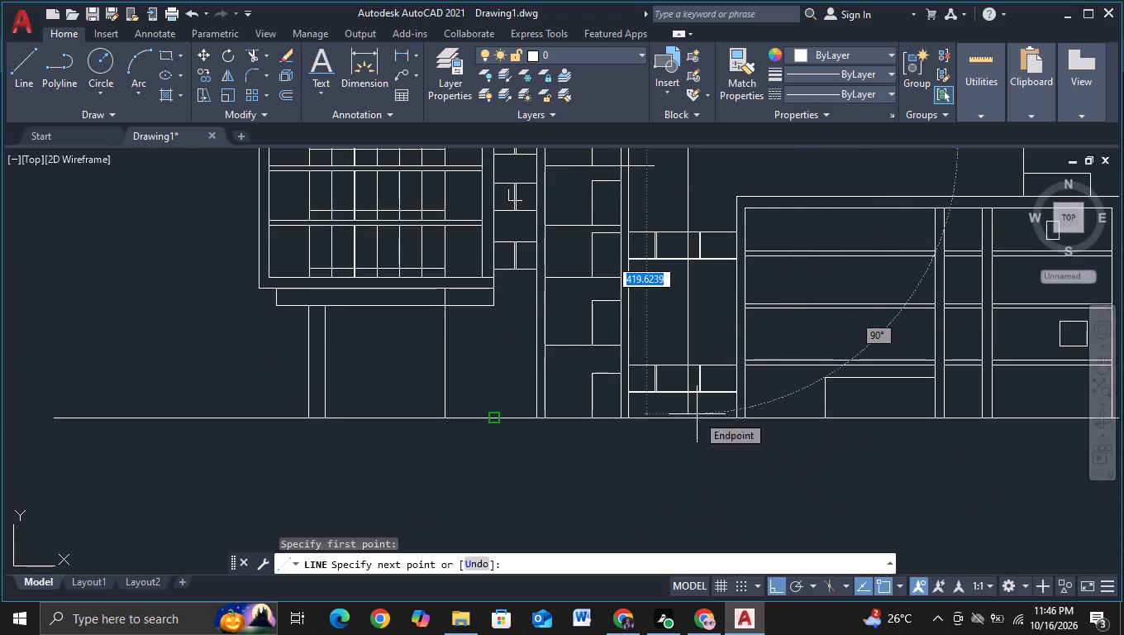
scroll(697, 423, "up", 2)
left_click(681, 448)
key("Escape")
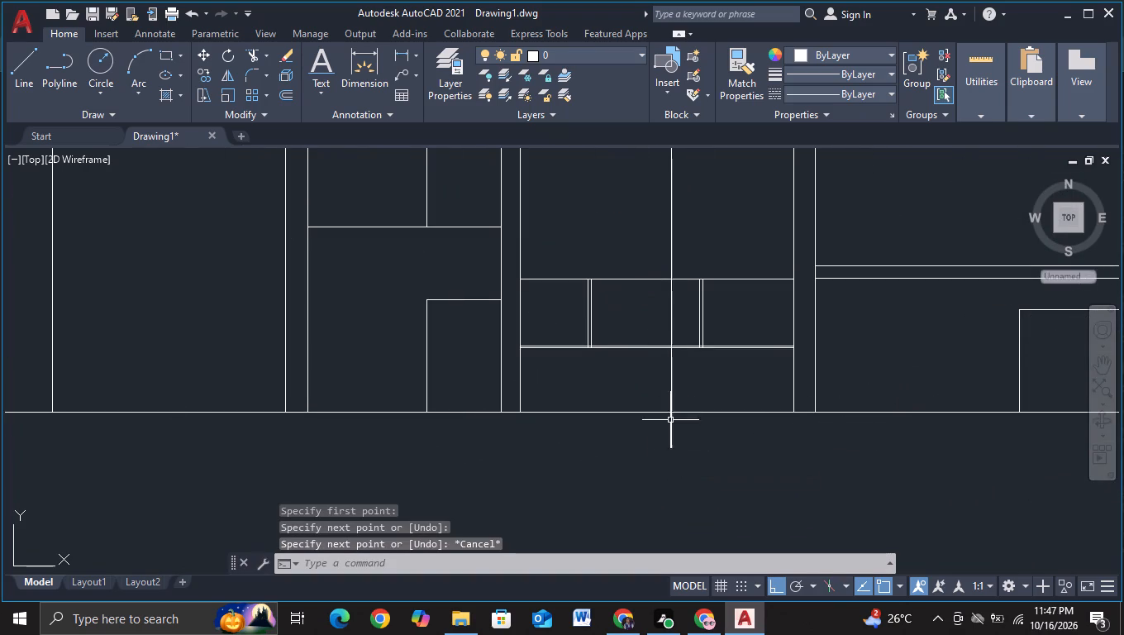
Trim the new vertical line's end below the ground line.
left_click(255, 57)
left_click_drag(652, 453, 660, 453)
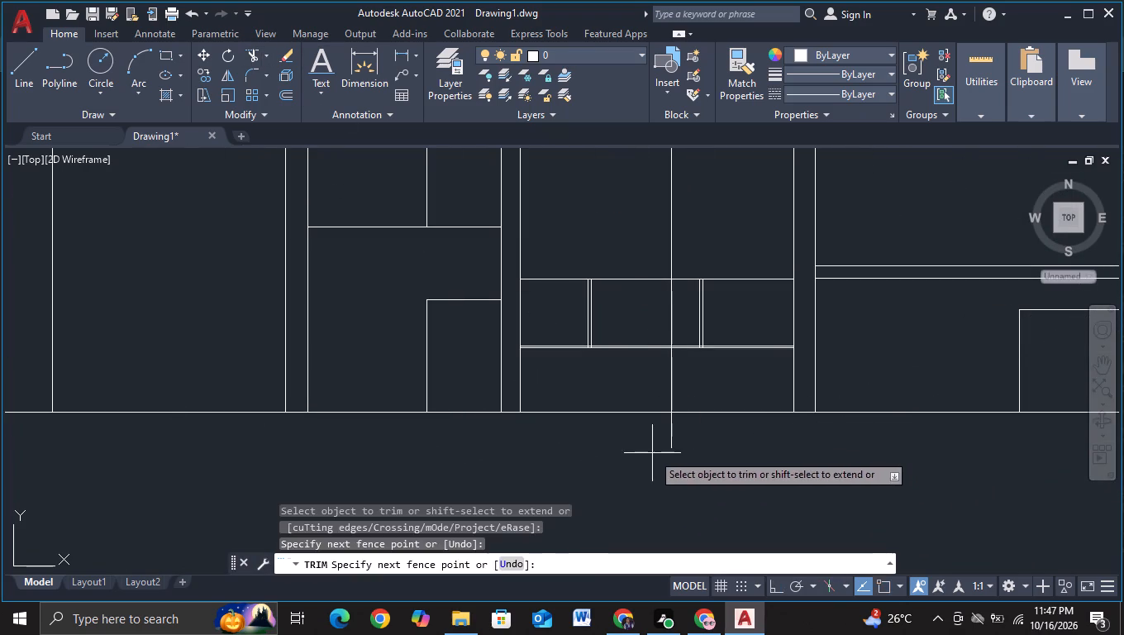
left_click_drag(660, 453, 728, 449)
left_click_drag(714, 440, 549, 437)
scroll(644, 456, "down", 2)
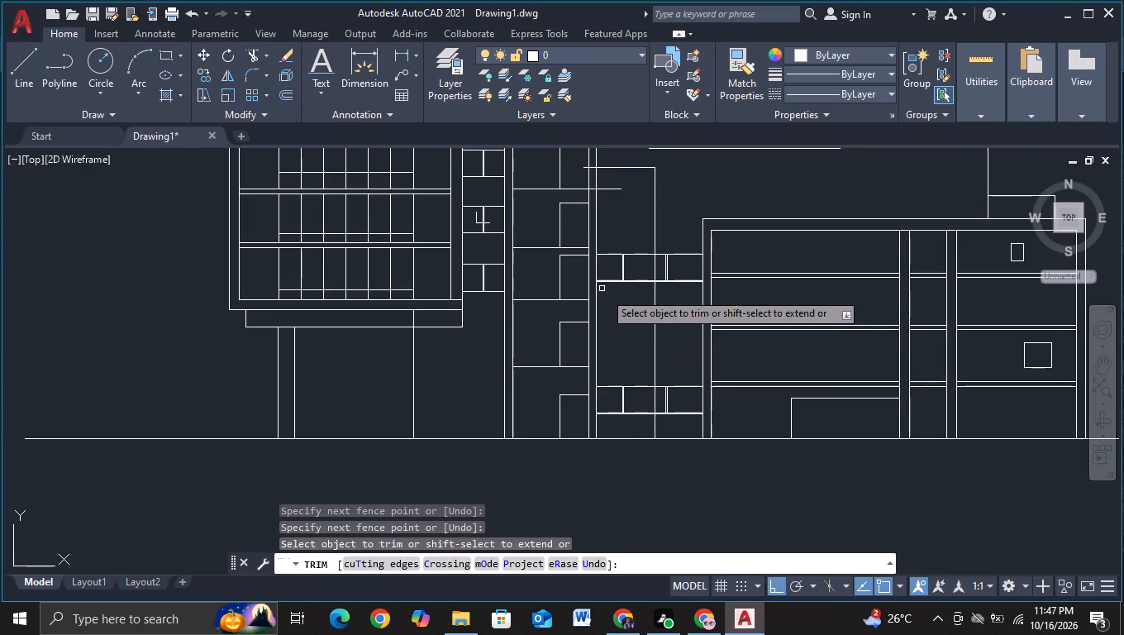
Lengthen the short horizontal line slightly outward and draw a vertical line from its end down past the ground line.
left_click(30, 80)
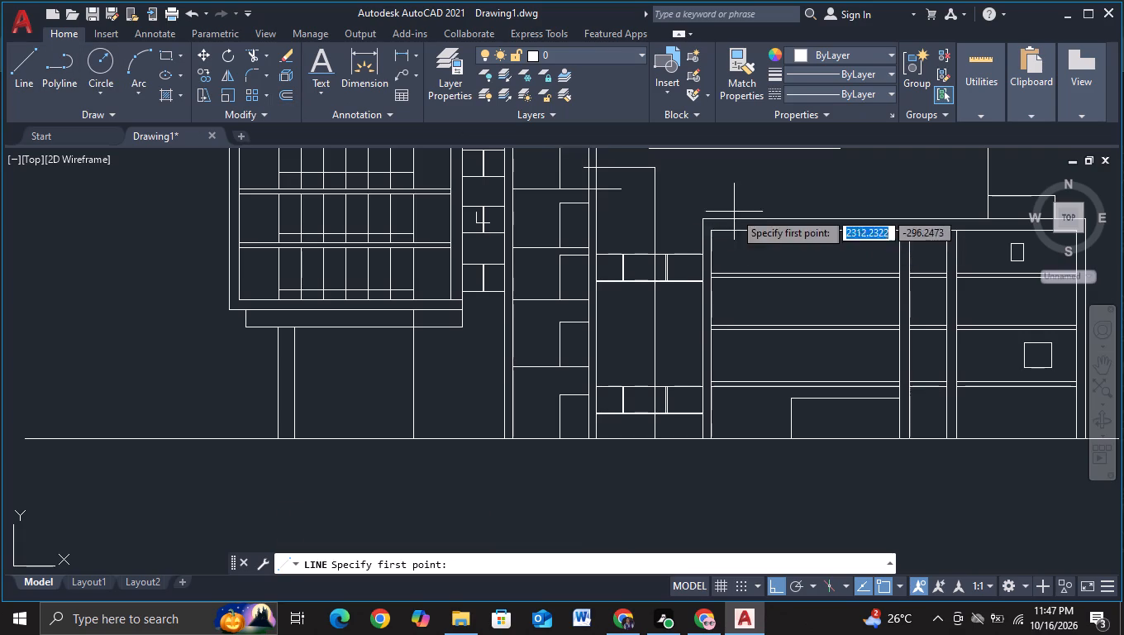
left_click(626, 192)
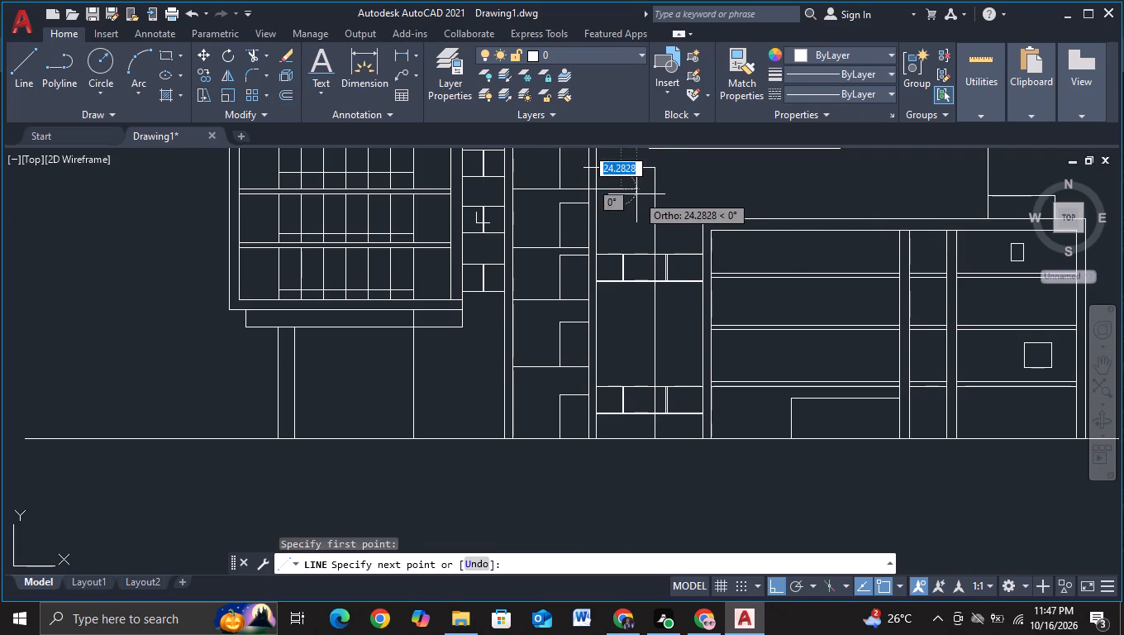
left_click(627, 194)
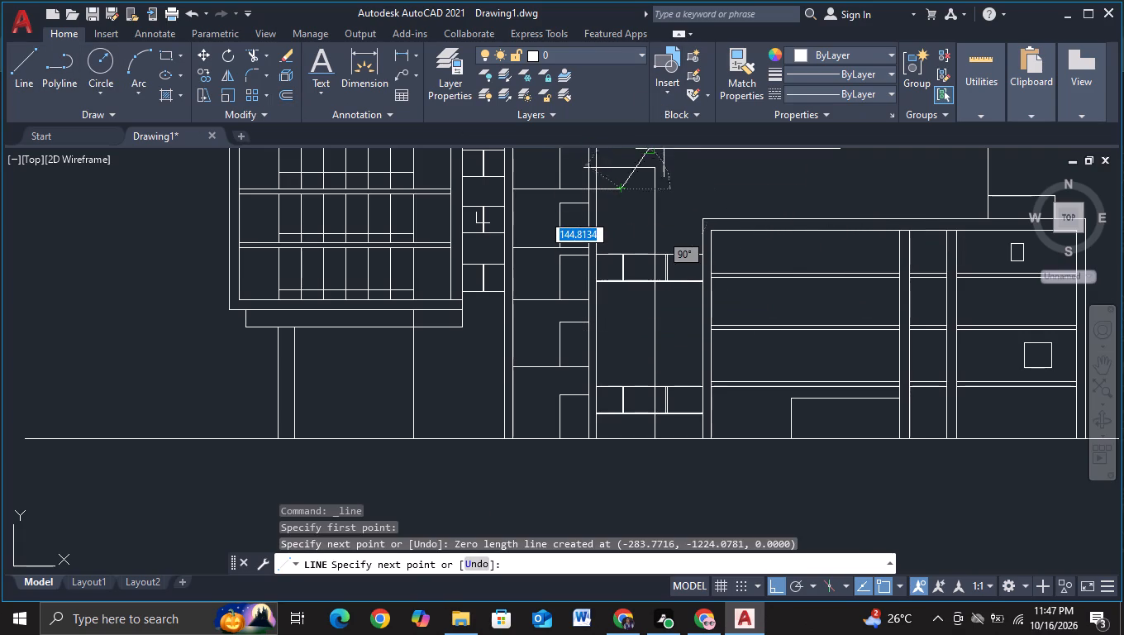
scroll(641, 188, "up", 2)
middle_click_drag(631, 215, 598, 350)
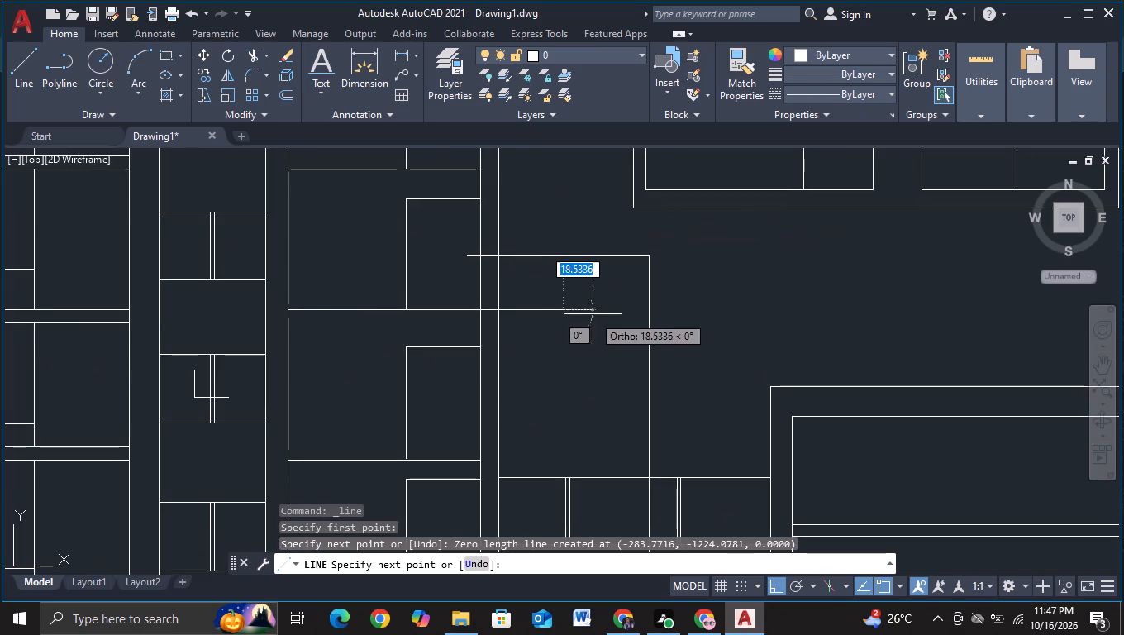
left_click(590, 304)
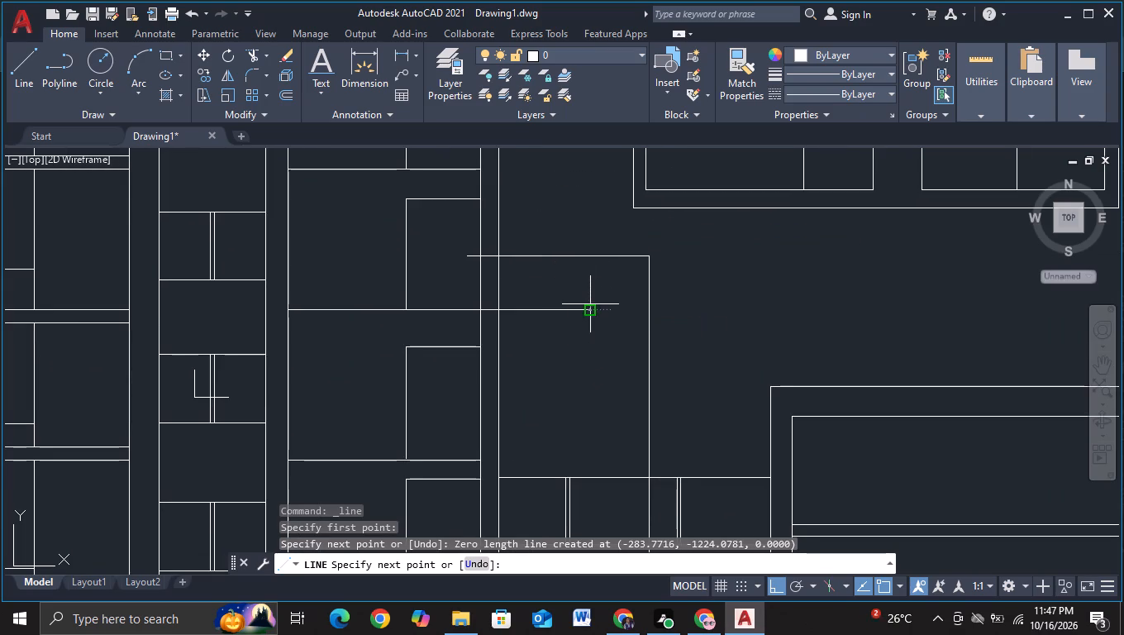
scroll(595, 338, "down", 2)
middle_click_drag(603, 382, 589, 257)
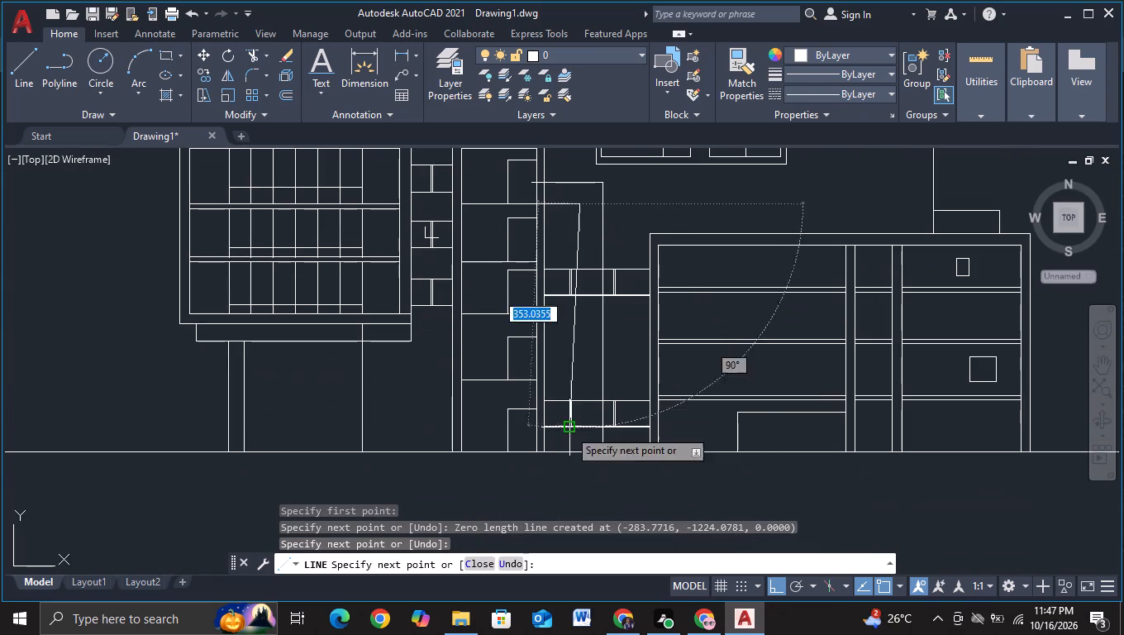
left_click(590, 485)
key("Escape")
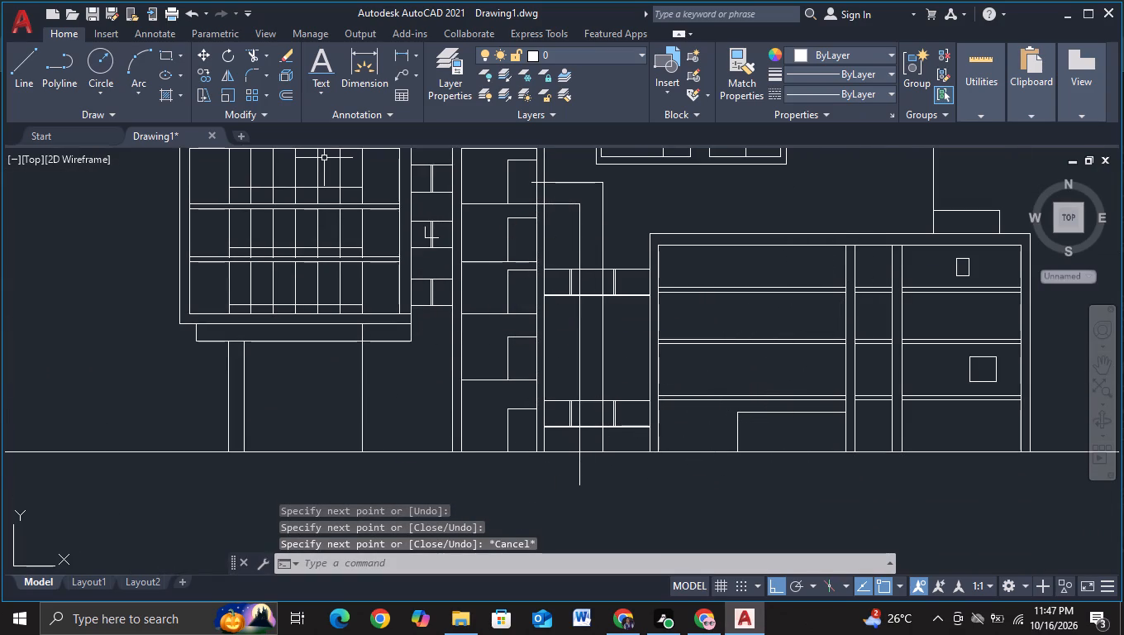
Trim the new vertical's end below the ground line and the two connecting bridges' lines between the paired verticals.
left_click(256, 56)
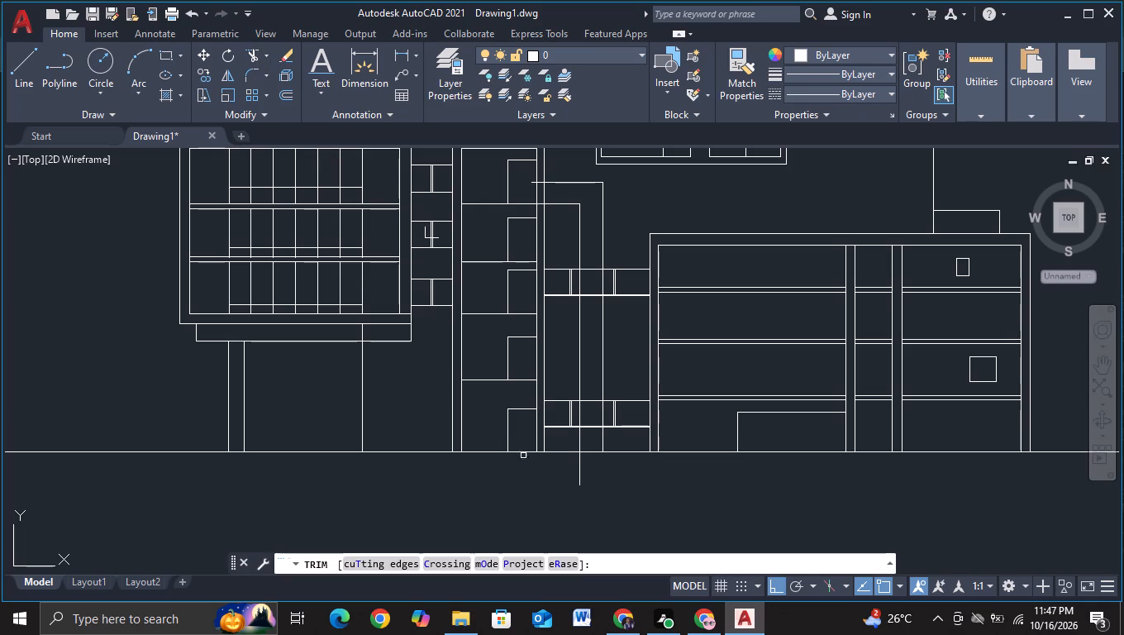
left_click_drag(560, 473, 649, 484)
scroll(607, 463, "up", 1)
left_click_drag(582, 417, 582, 349)
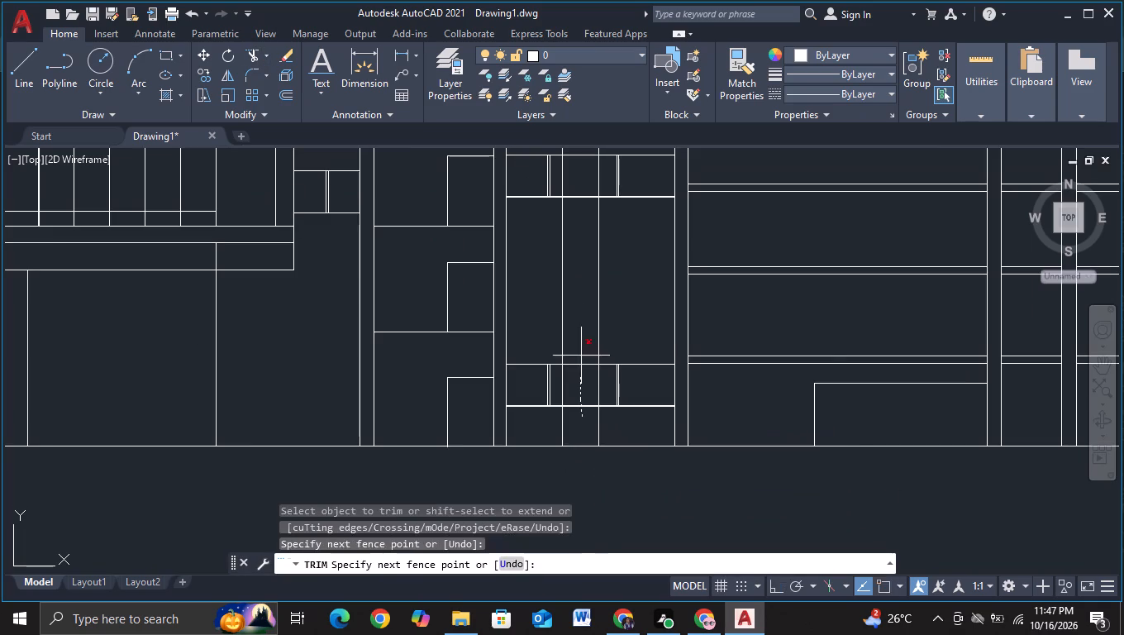
left_click_drag(582, 349, 582, 335)
middle_click_drag(582, 331, 574, 518)
left_click_drag(564, 406, 584, 318)
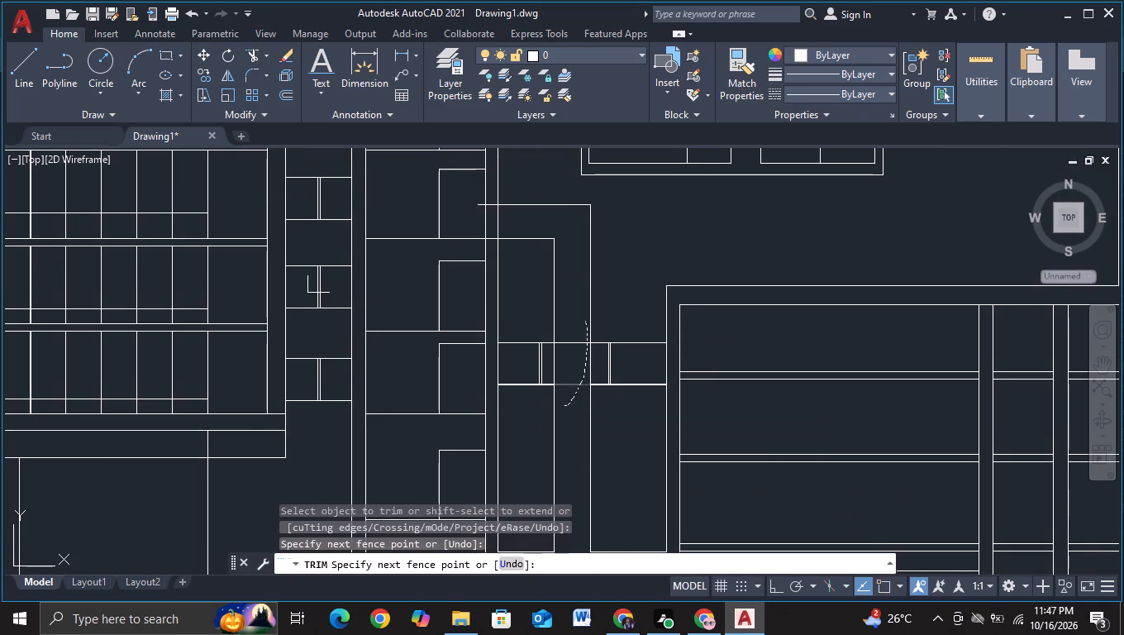
left_click_drag(569, 319, 565, 384)
Trim the parts of both horizontal lines that cross the stair tower's outer wall, so they start at its outer face.
middle_click_drag(565, 384, 612, 509)
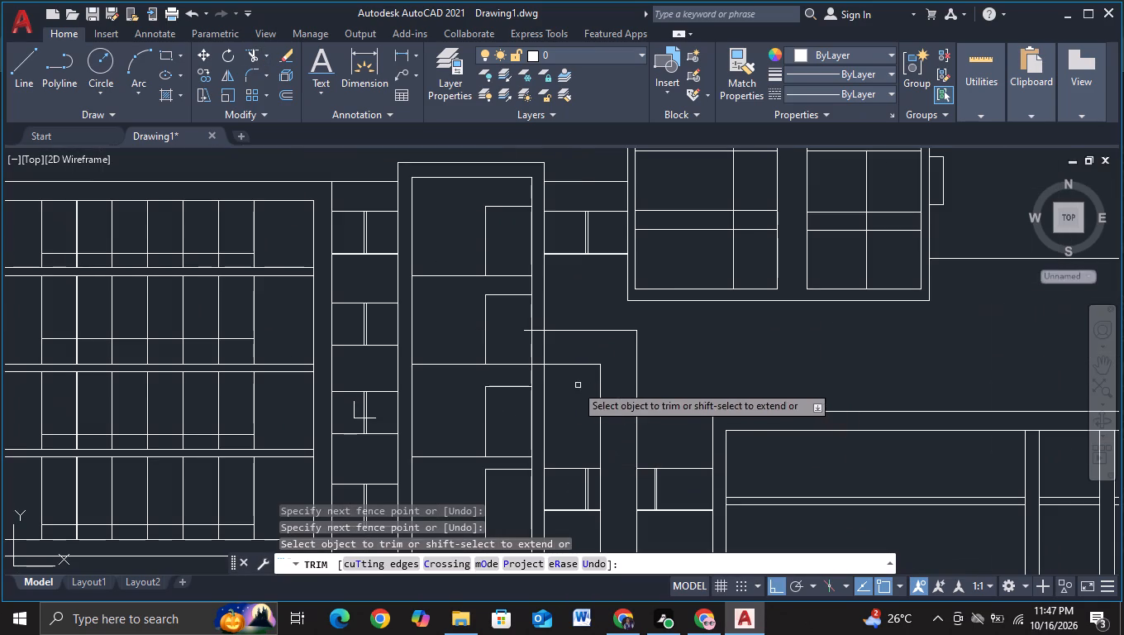
left_click(526, 332)
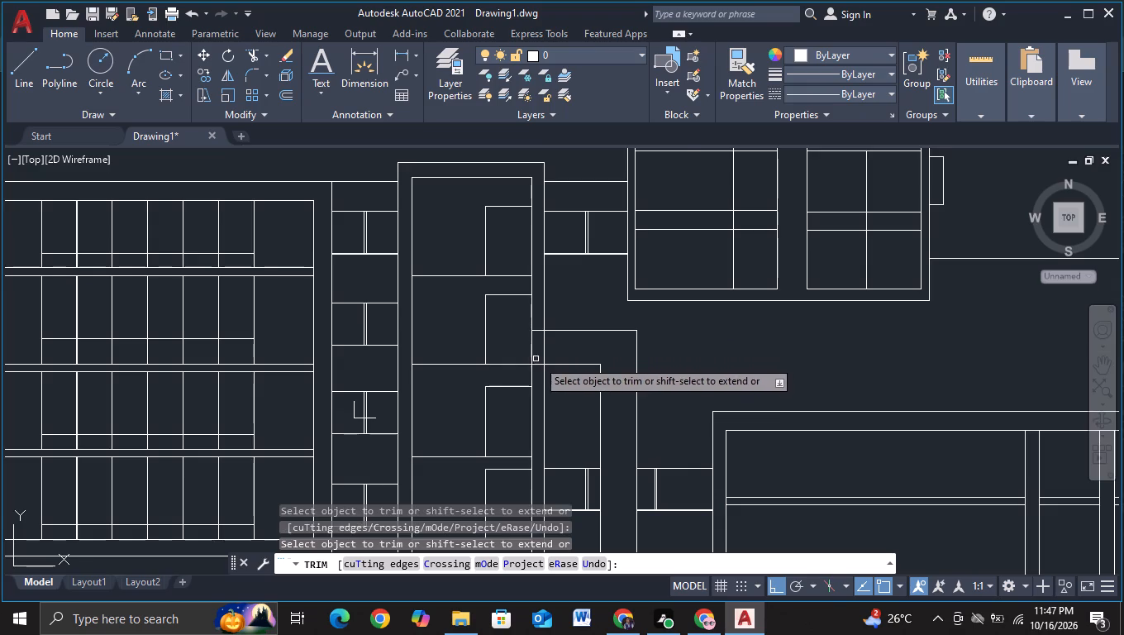
scroll(539, 365, "up", 1)
left_click(532, 362)
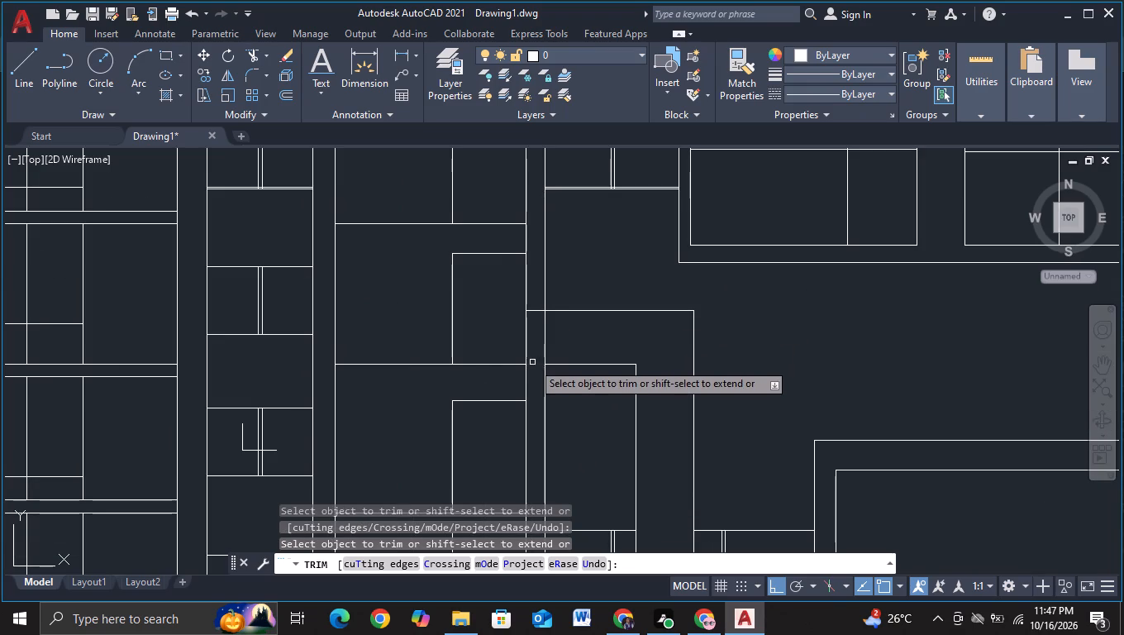
left_click(531, 312)
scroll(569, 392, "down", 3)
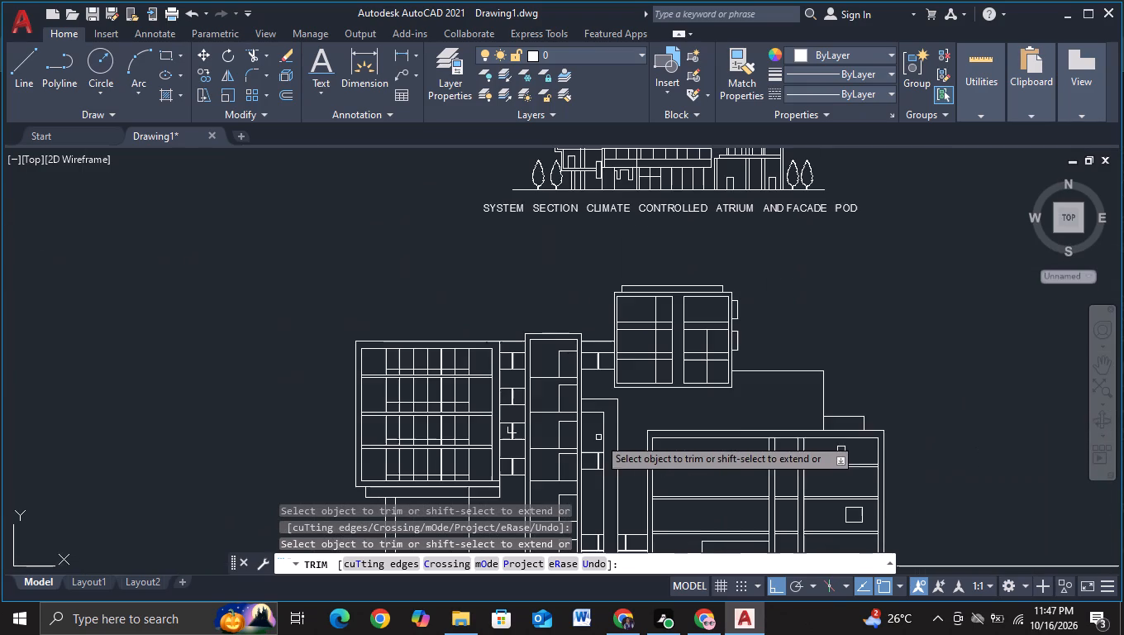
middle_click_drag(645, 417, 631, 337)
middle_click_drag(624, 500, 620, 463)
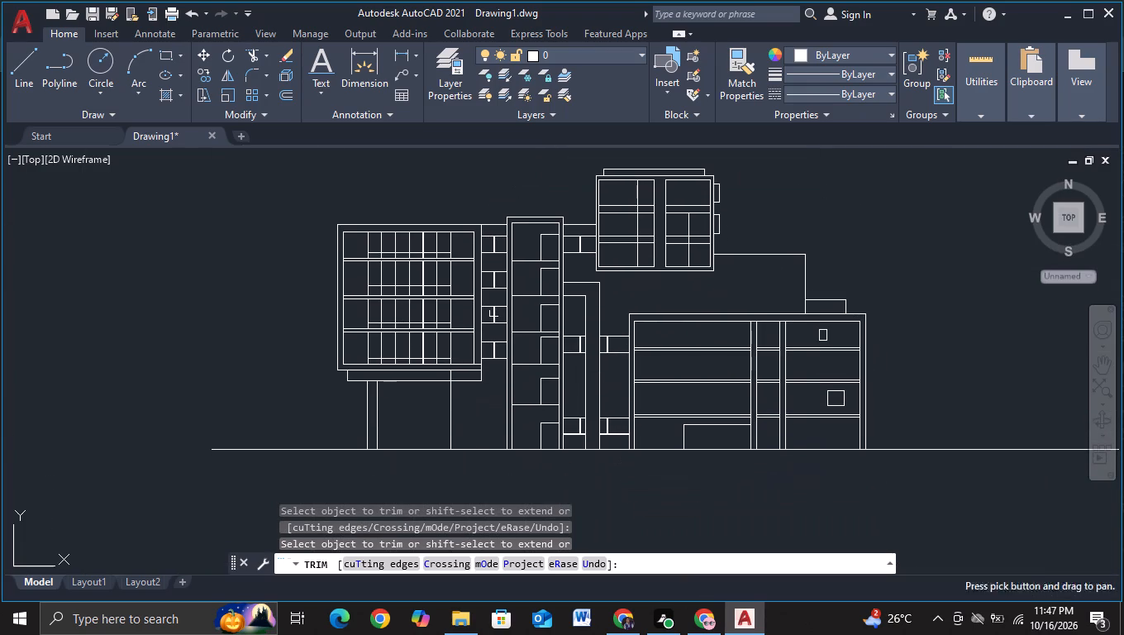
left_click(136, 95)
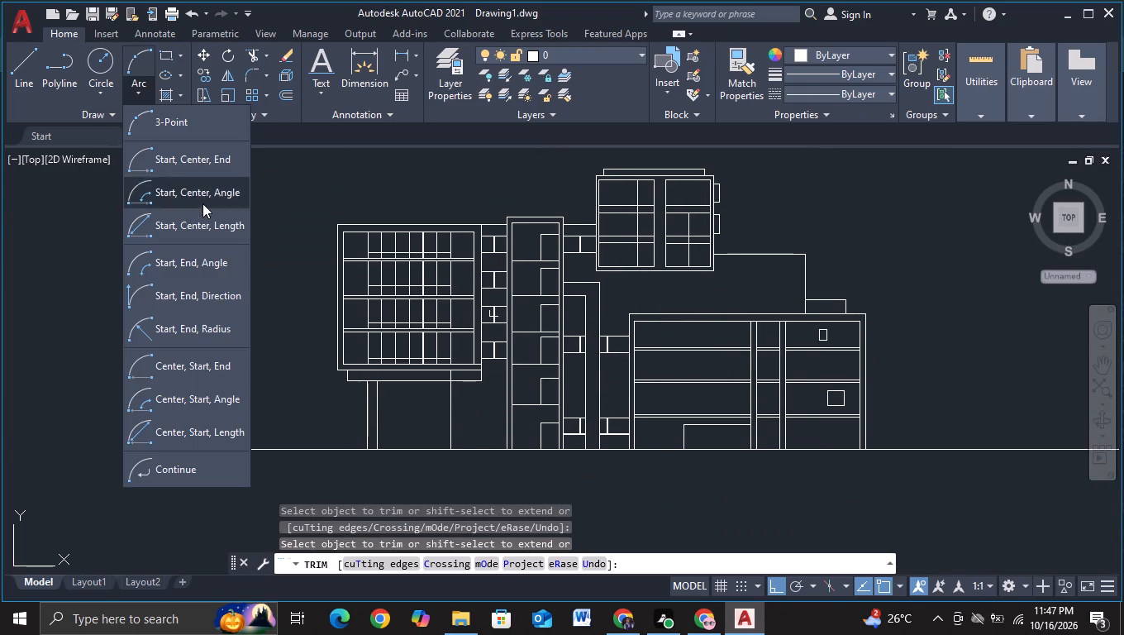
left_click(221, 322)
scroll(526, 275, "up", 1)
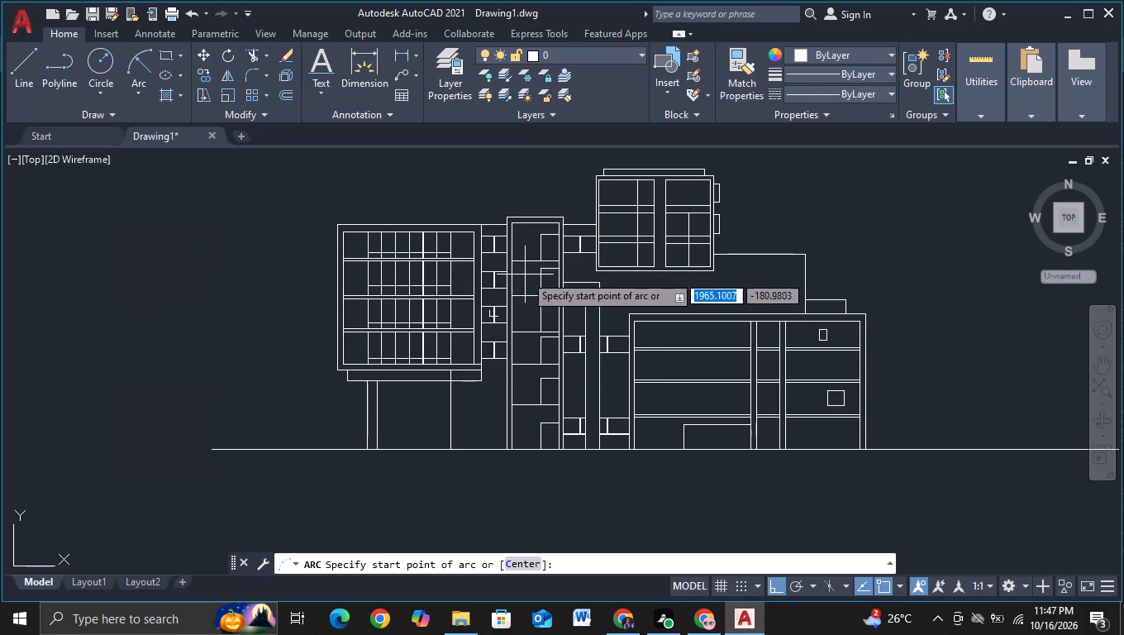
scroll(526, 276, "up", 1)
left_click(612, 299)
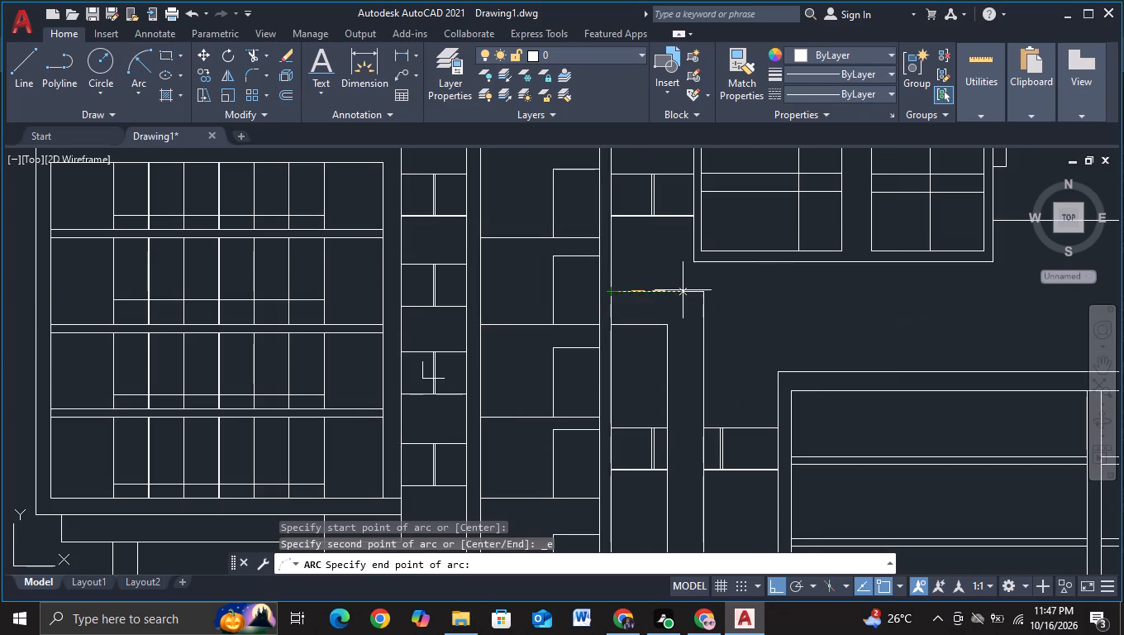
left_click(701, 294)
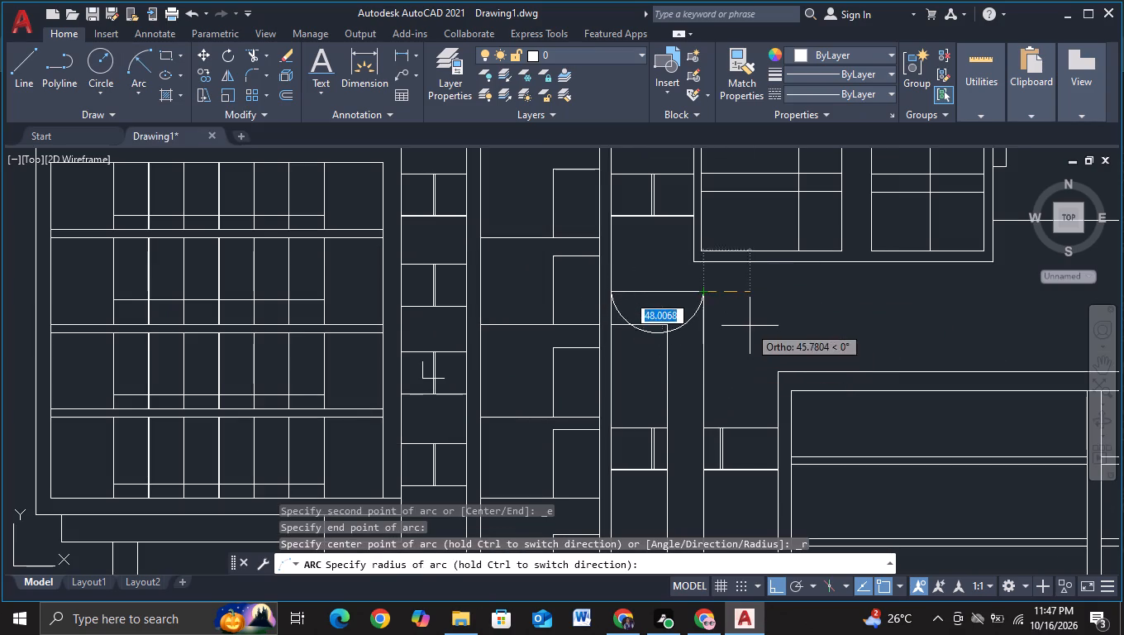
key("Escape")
Draw a Start, End, Radius arc over the upper horizontal line, from its outer end to the tower wall, radius about 160.
left_click(139, 66)
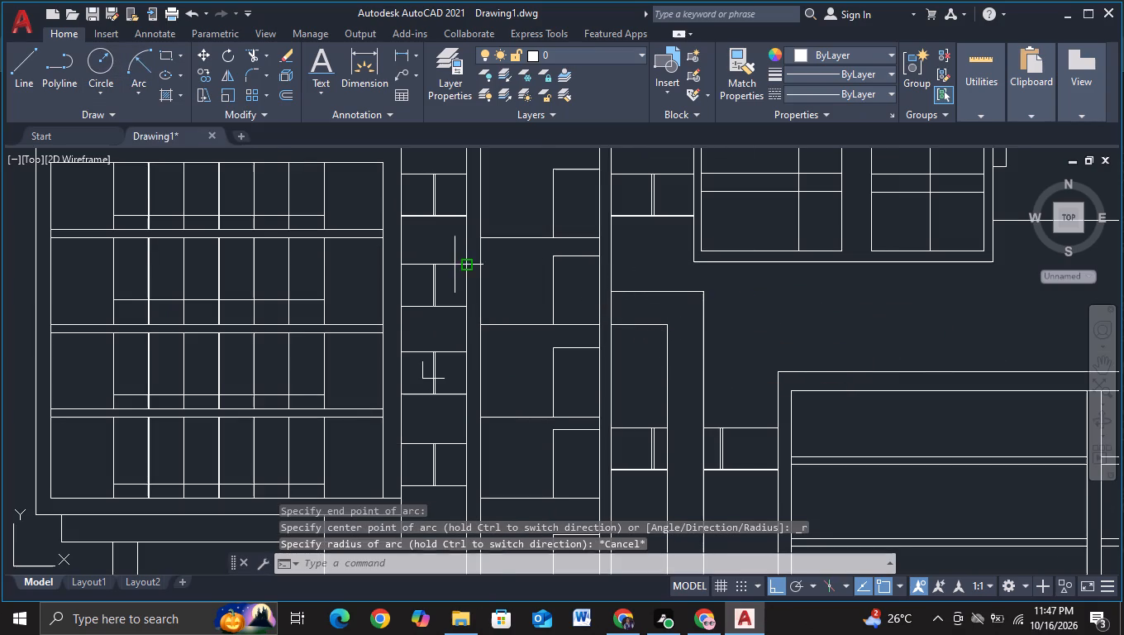
left_click(702, 294)
left_click(609, 290)
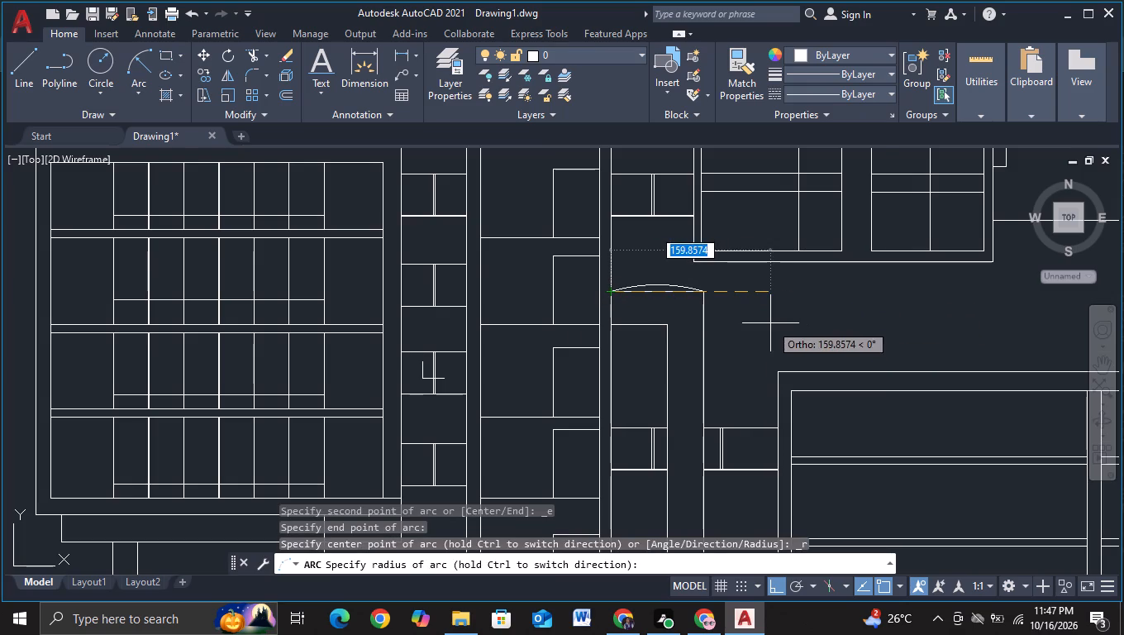
left_click(767, 317)
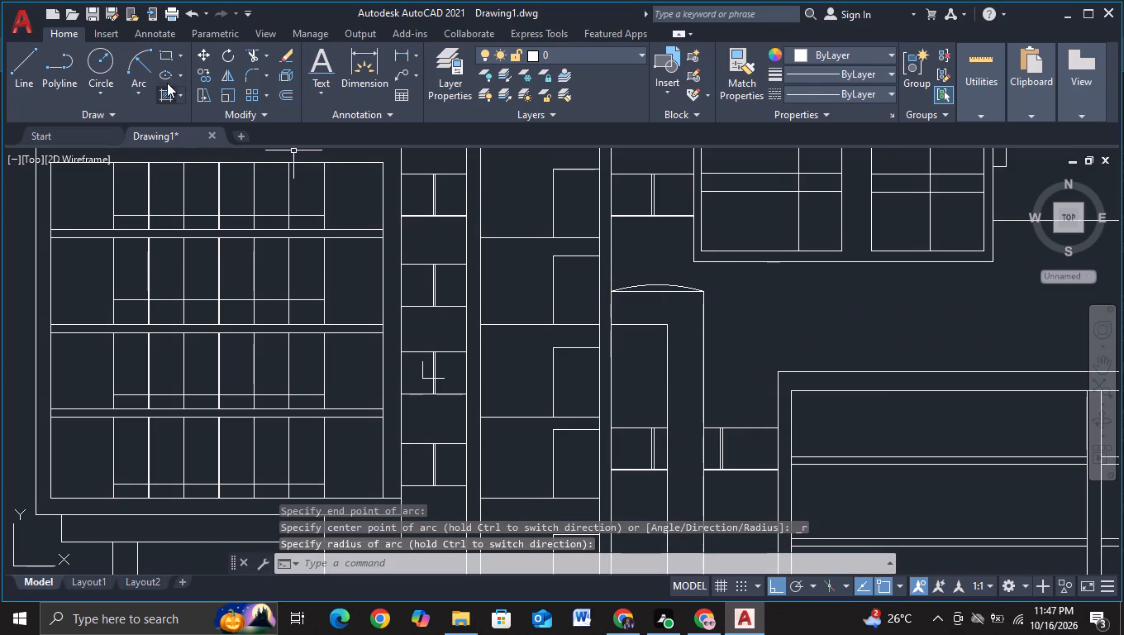
Draw a second Start, End, Radius arc over the lower horizontal line, from its outer end to the tower wall, radius about 220.
left_click(135, 67)
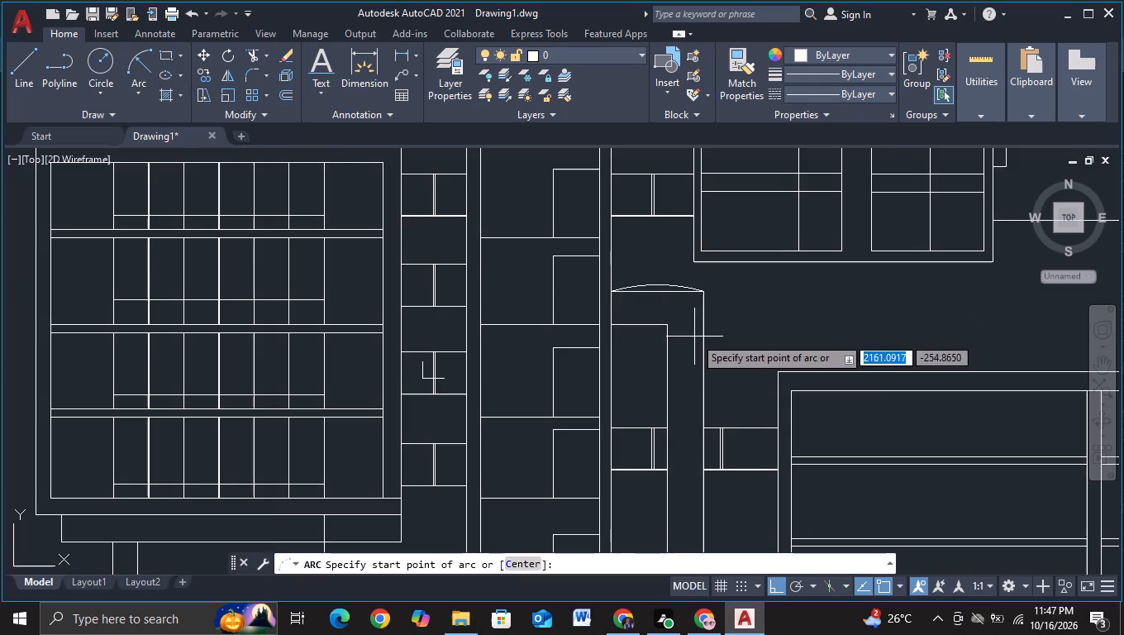
left_click(669, 327)
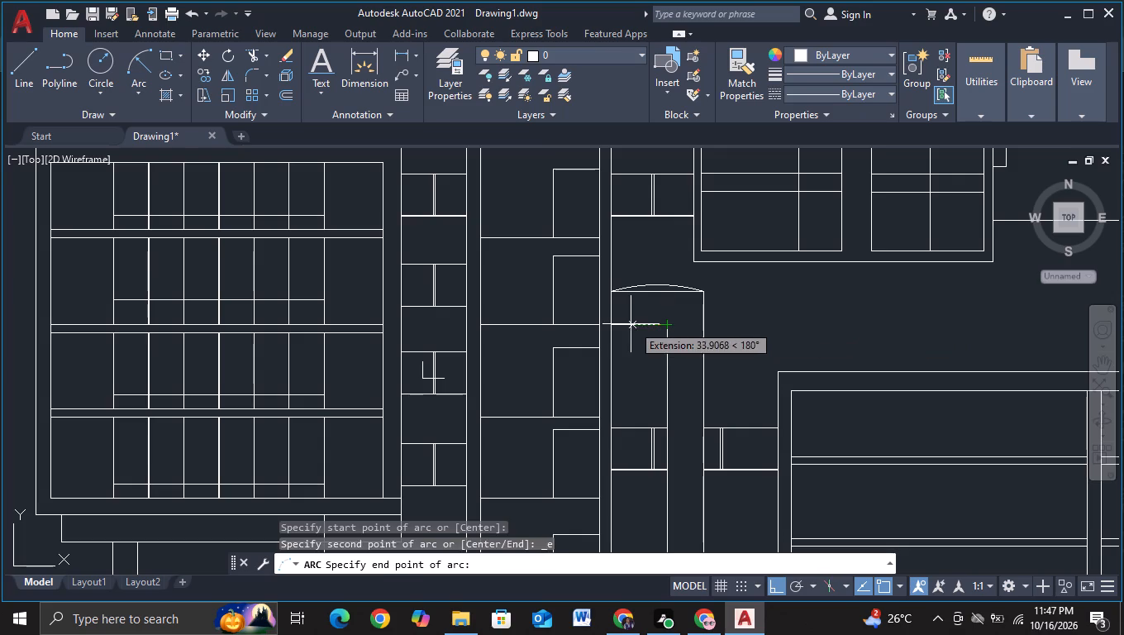
left_click(613, 323)
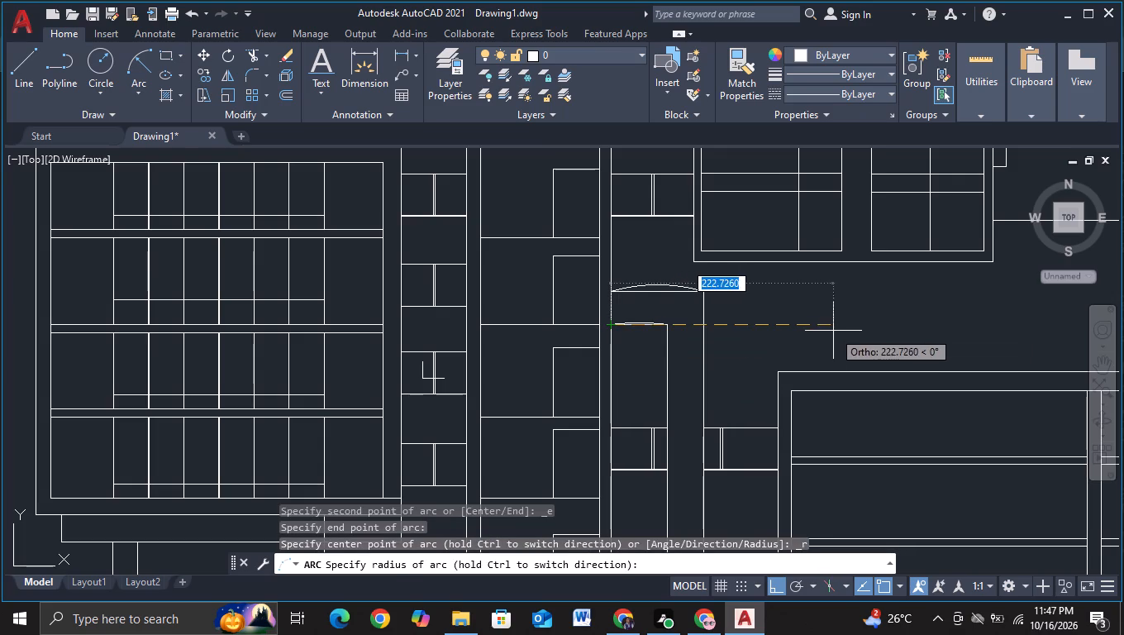
left_click(824, 323)
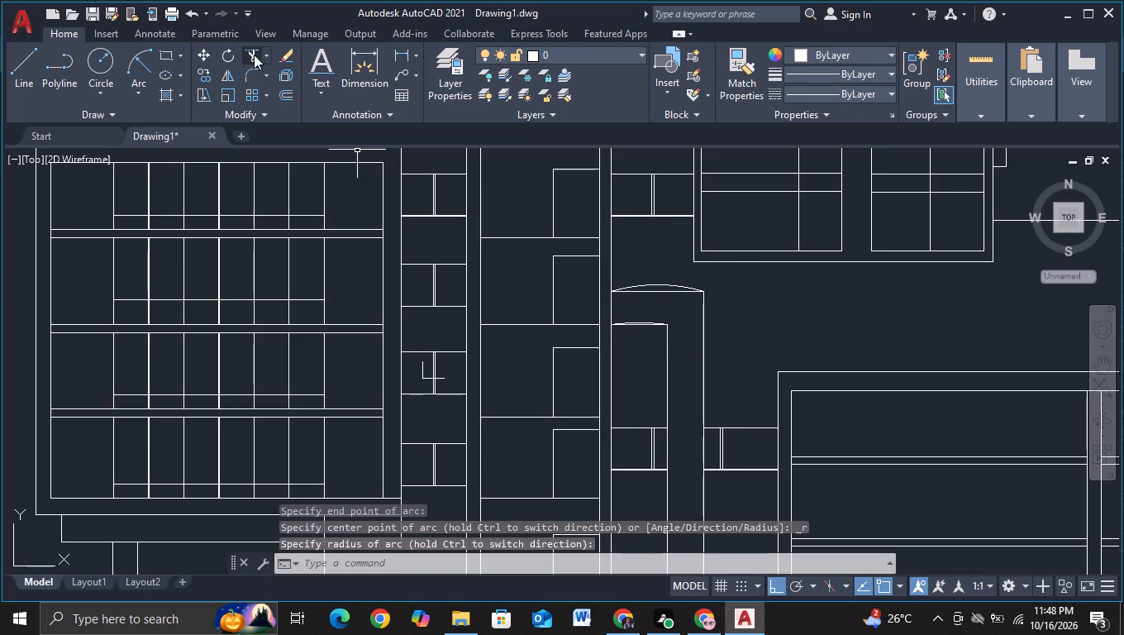
Trim away the straight horizontal lines beneath the outer and inner arcs.
left_click(249, 57)
left_click(641, 291)
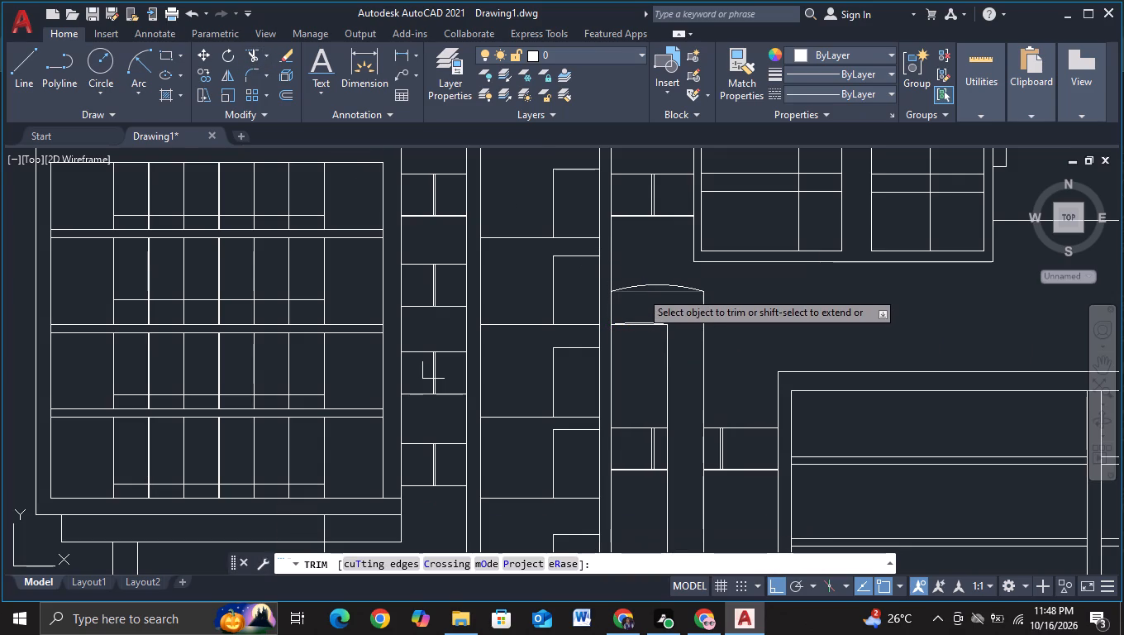
scroll(645, 345, "up", 1)
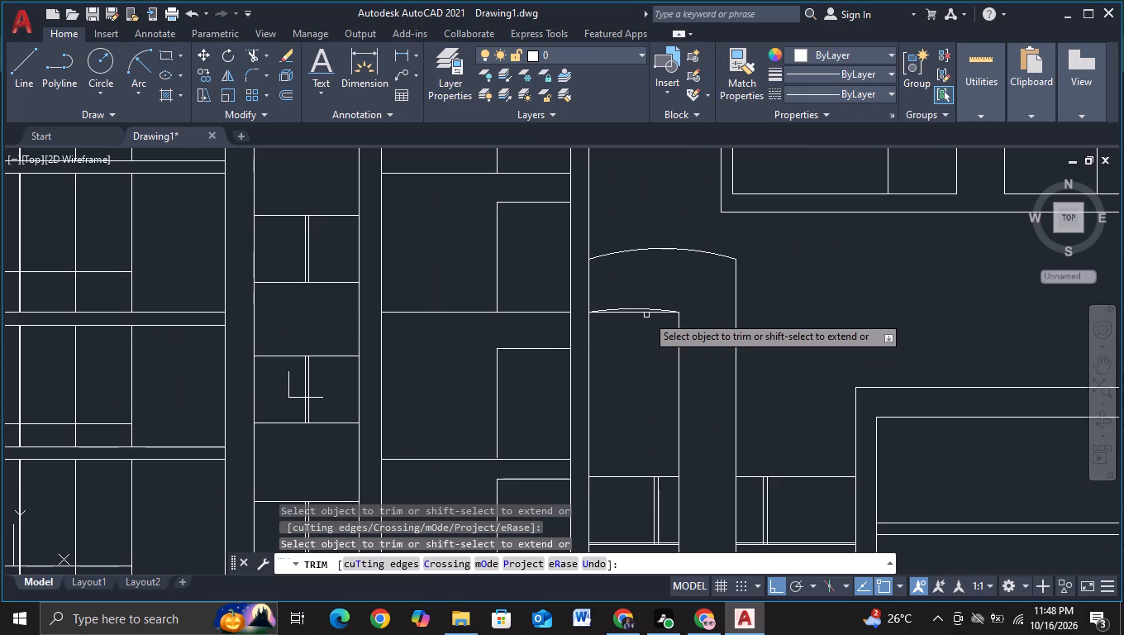
left_click(645, 314)
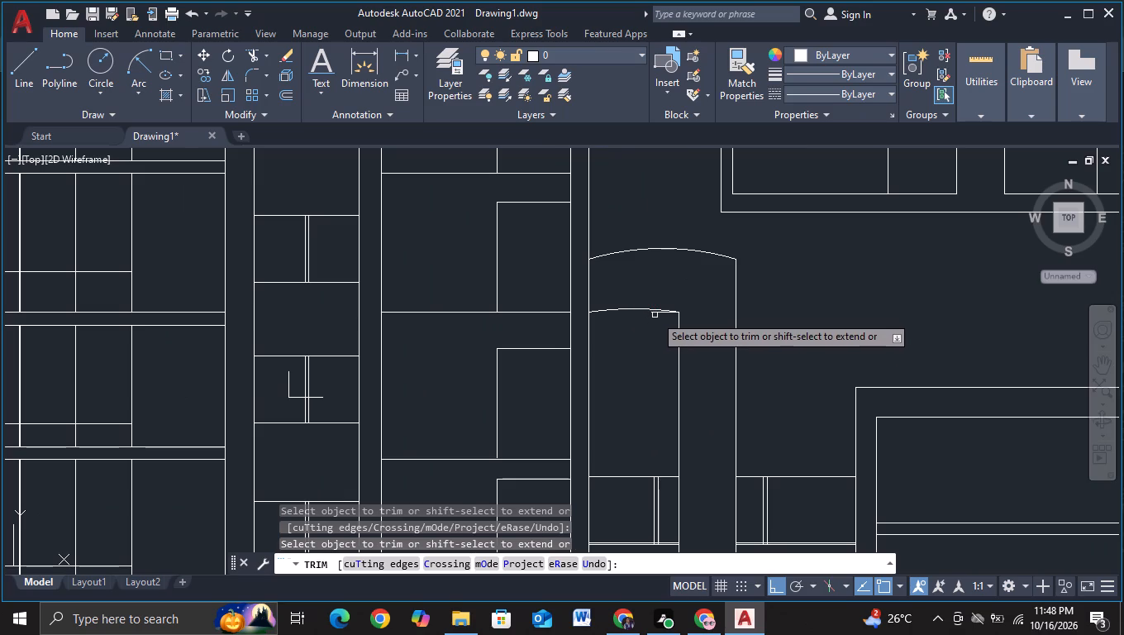
left_click(655, 314)
scroll(648, 317, "up", 1)
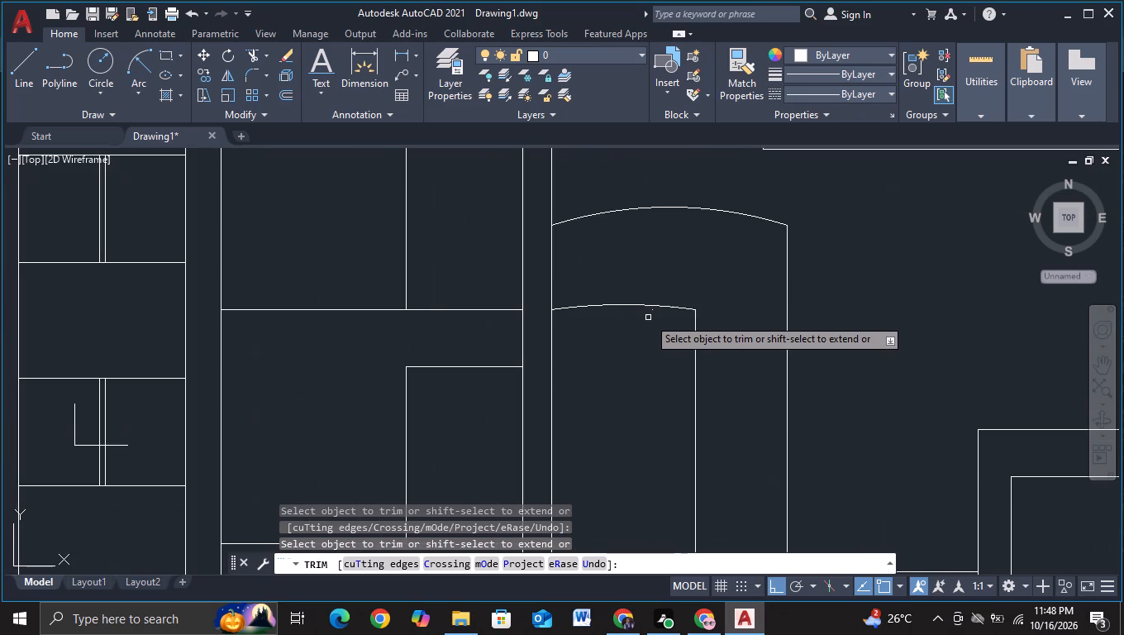
left_click(651, 312)
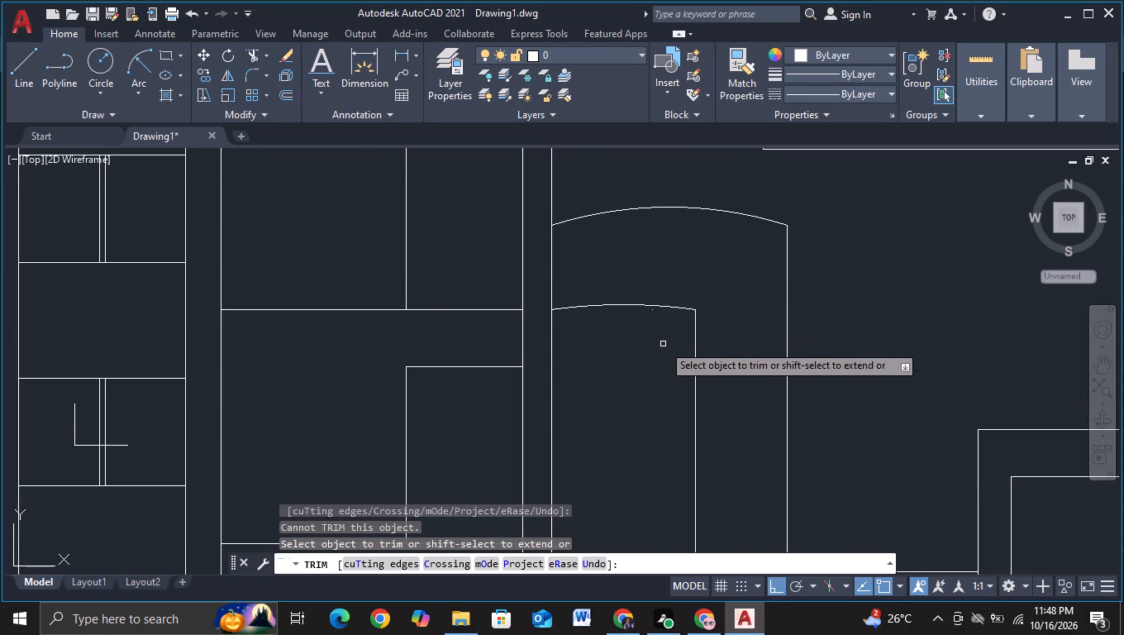
scroll(663, 344, "down", 1)
scroll(660, 351, "up", 1)
key("Escape")
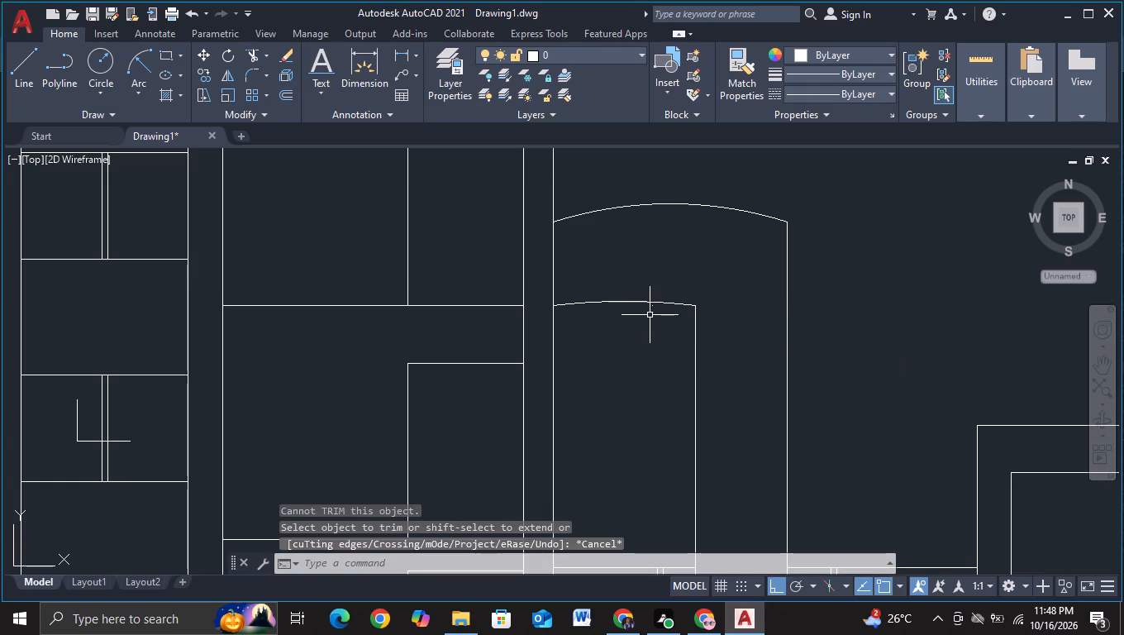
Erase the tiny leftover line fragment just beneath the inner arc.
scroll(653, 312, "up", 2)
left_click(649, 296)
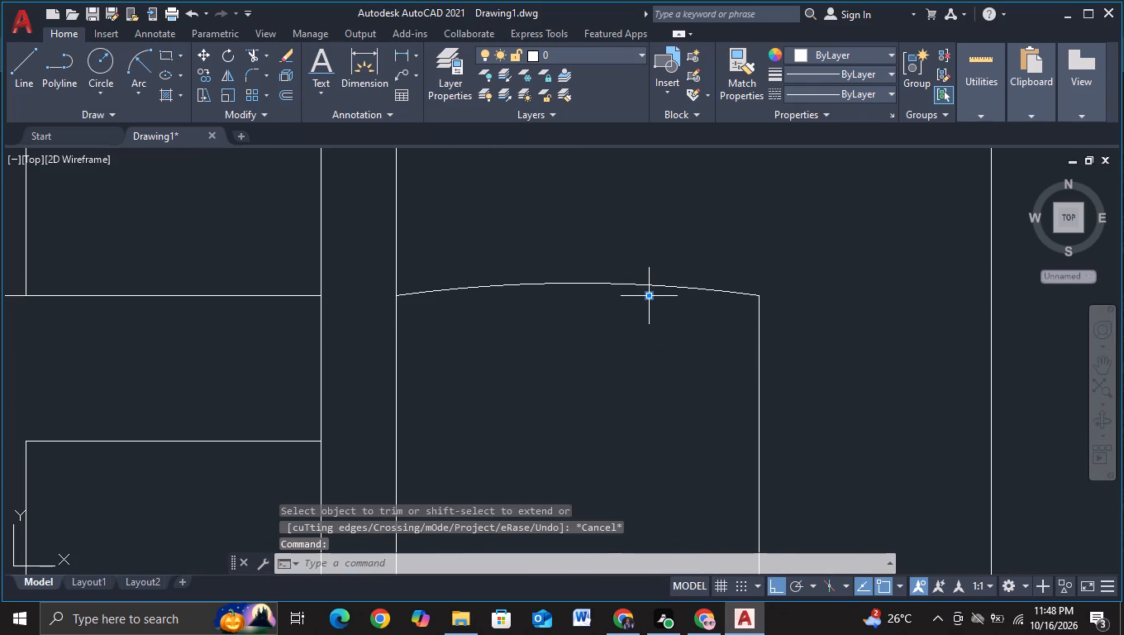
key("Delete")
scroll(649, 296, "down", 1)
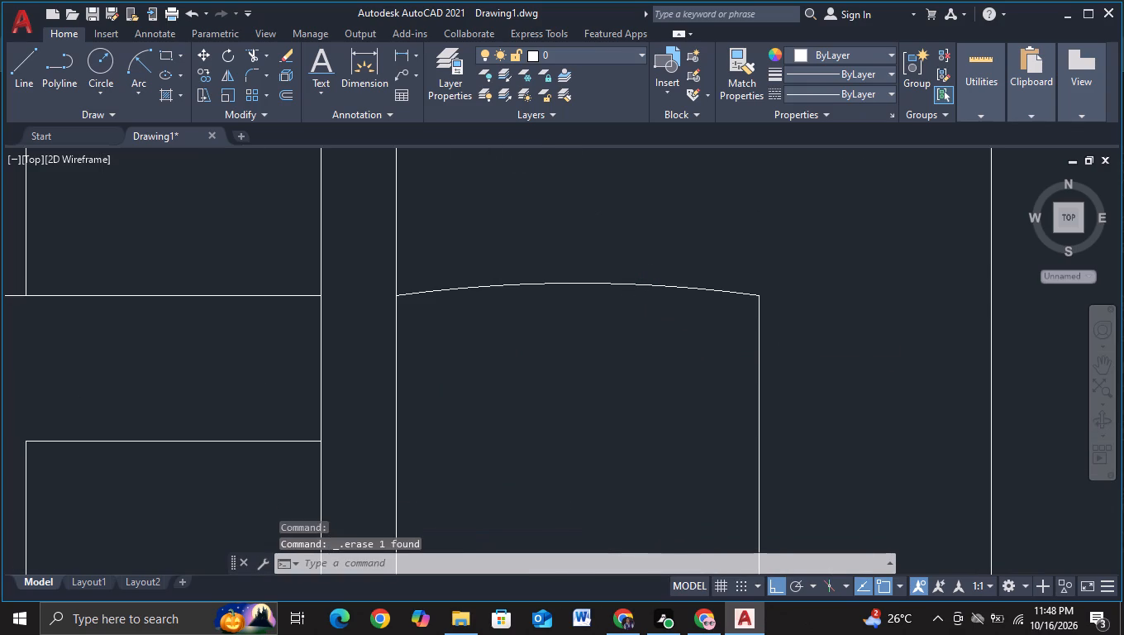
scroll(649, 296, "down", 3)
scroll(706, 340, "down", 2)
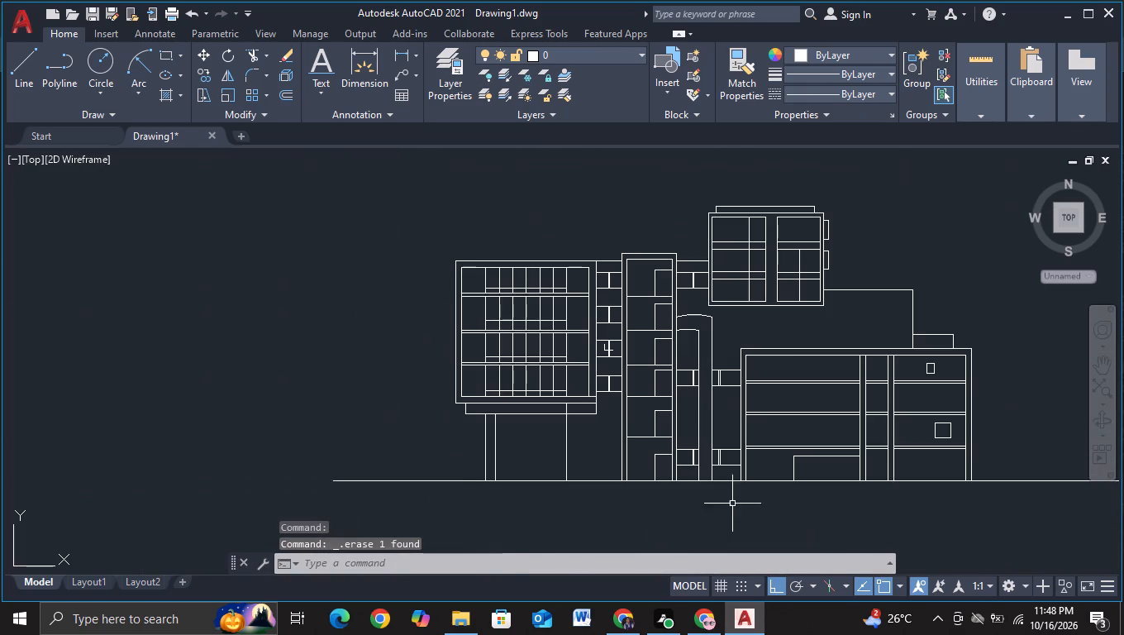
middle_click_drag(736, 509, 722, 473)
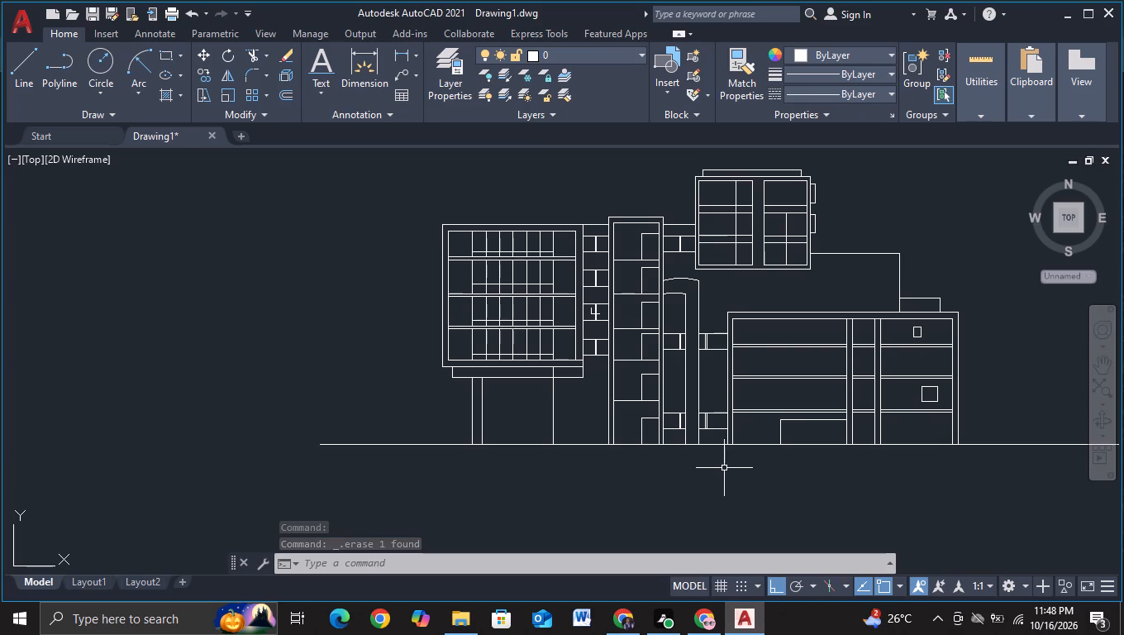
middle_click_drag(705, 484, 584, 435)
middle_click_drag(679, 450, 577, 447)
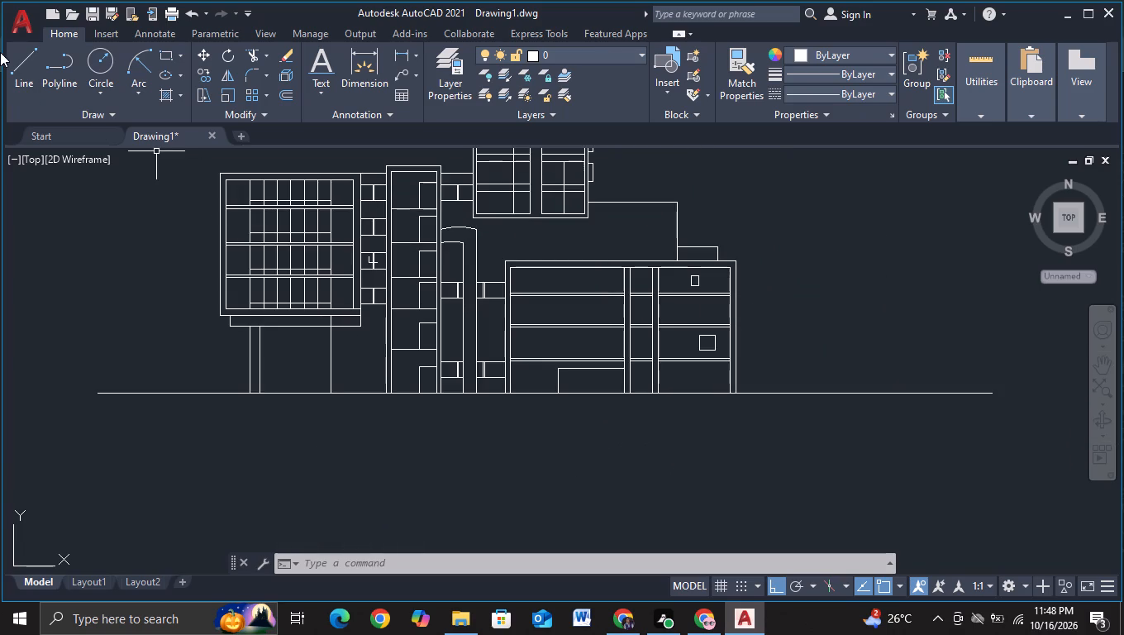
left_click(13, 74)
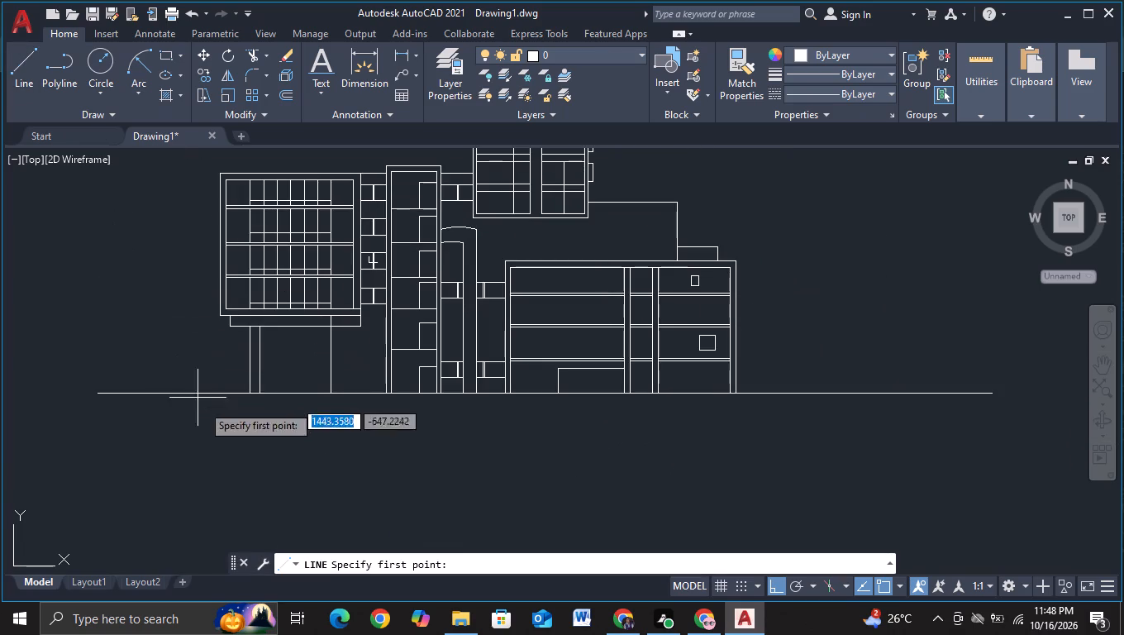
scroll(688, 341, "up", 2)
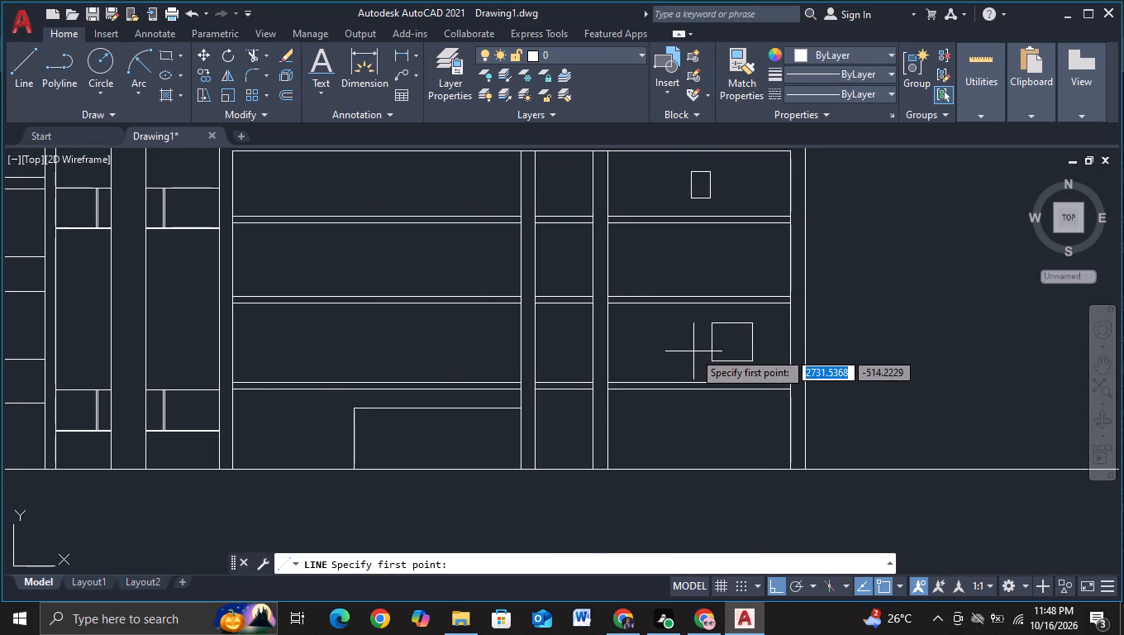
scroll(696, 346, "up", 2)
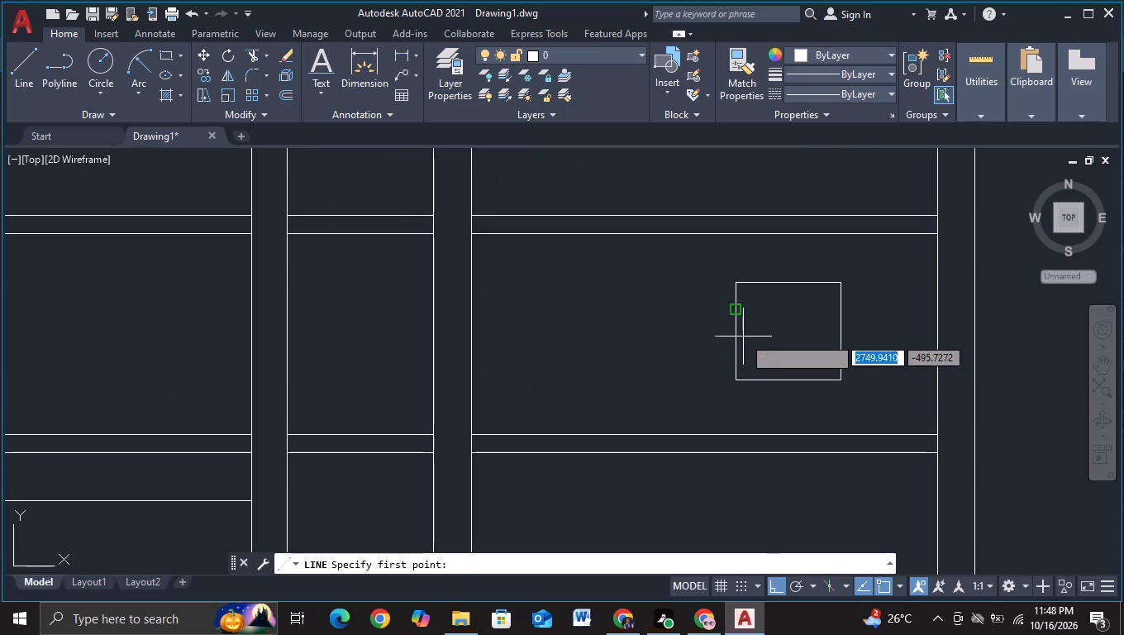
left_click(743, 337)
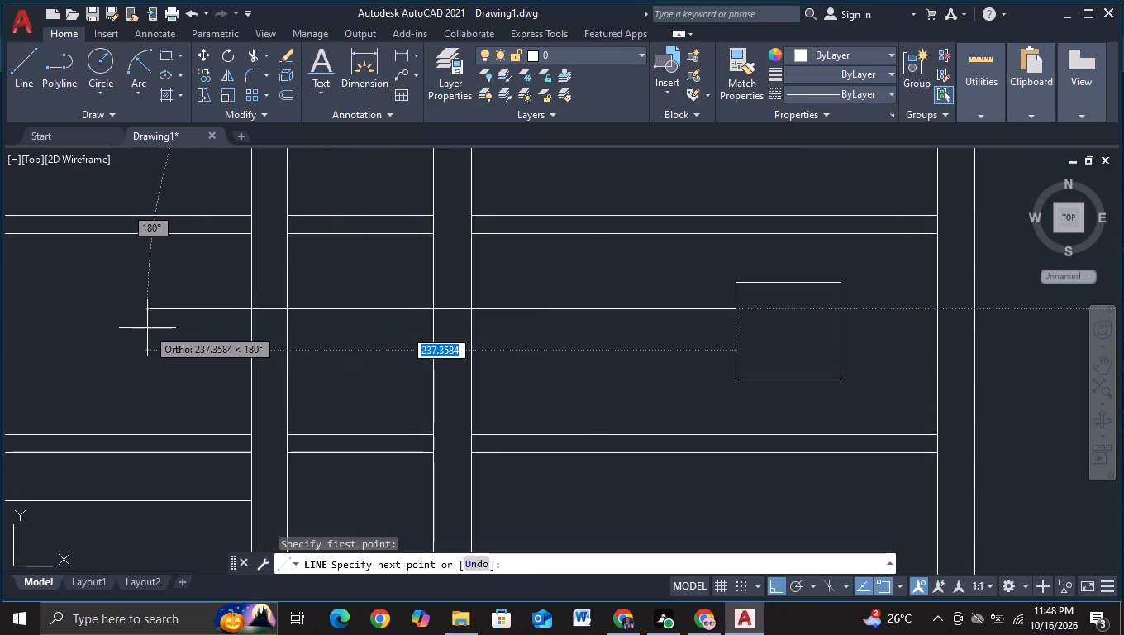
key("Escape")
Draw a horizontal line from just inside the lower small square window across the low block into the arched frame's outer leg.
left_click_drag(12, 65, 26, 93)
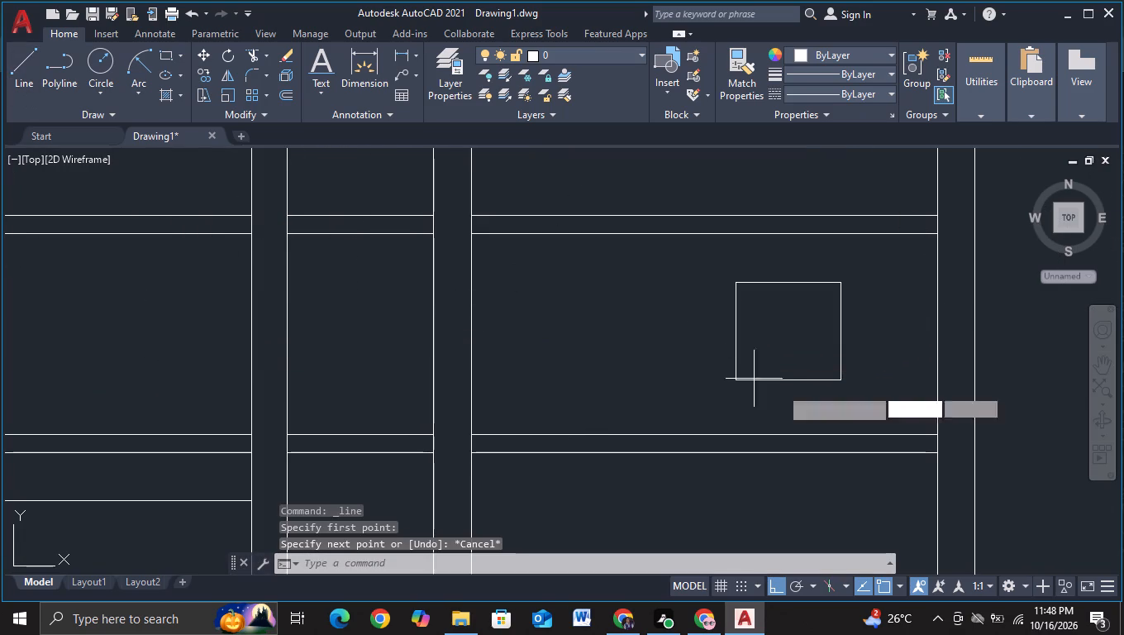
scroll(802, 373, "up", 1)
scroll(748, 330, "up", 1)
left_click(710, 326)
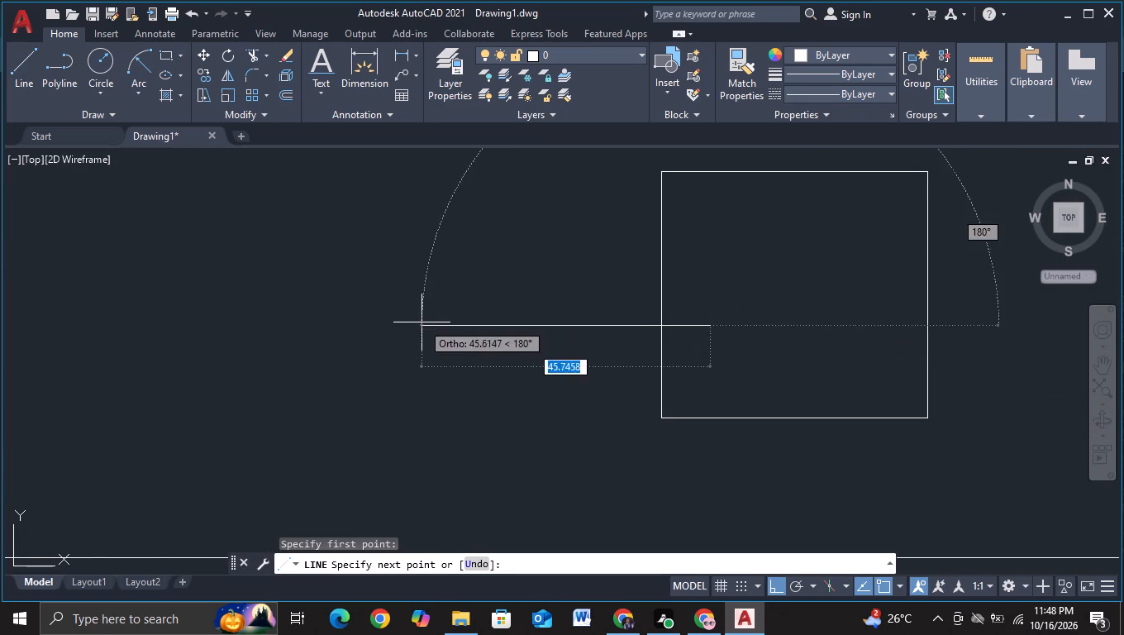
scroll(421, 322, "down", 3)
middle_click_drag(370, 341, 803, 376)
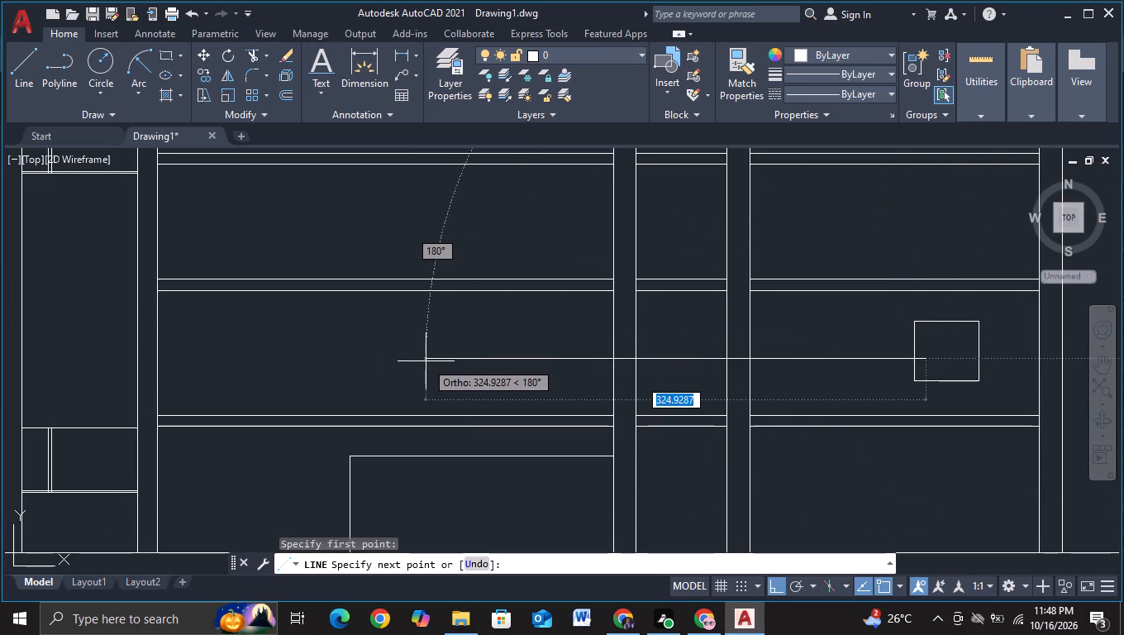
middle_click_drag(426, 361, 669, 346)
scroll(431, 354, "down", 1)
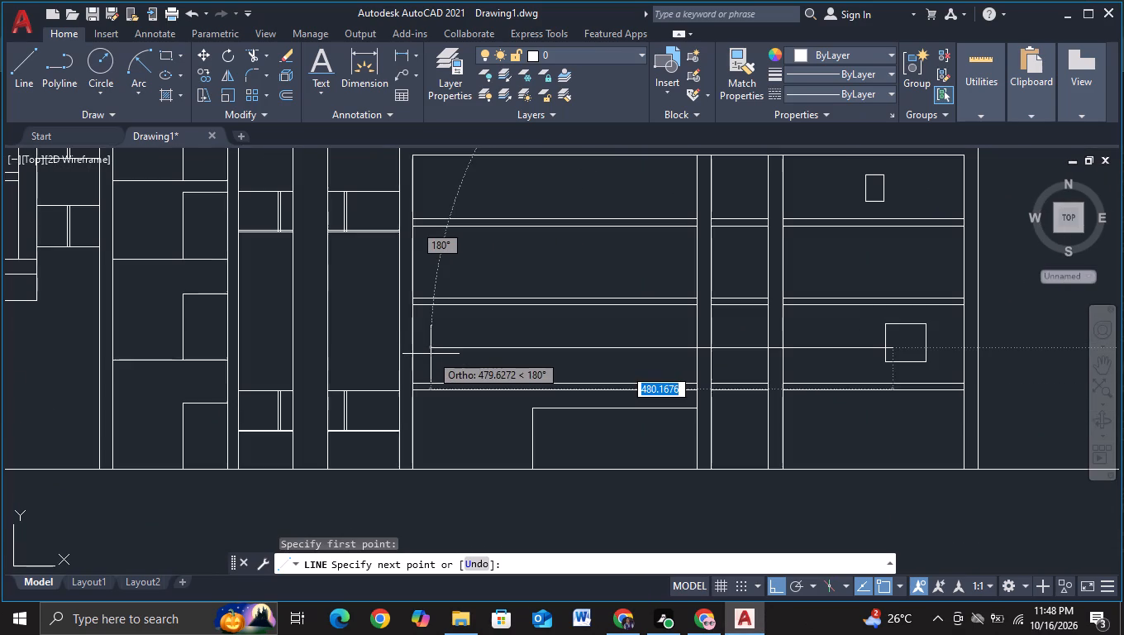
left_click(313, 348)
key("Escape")
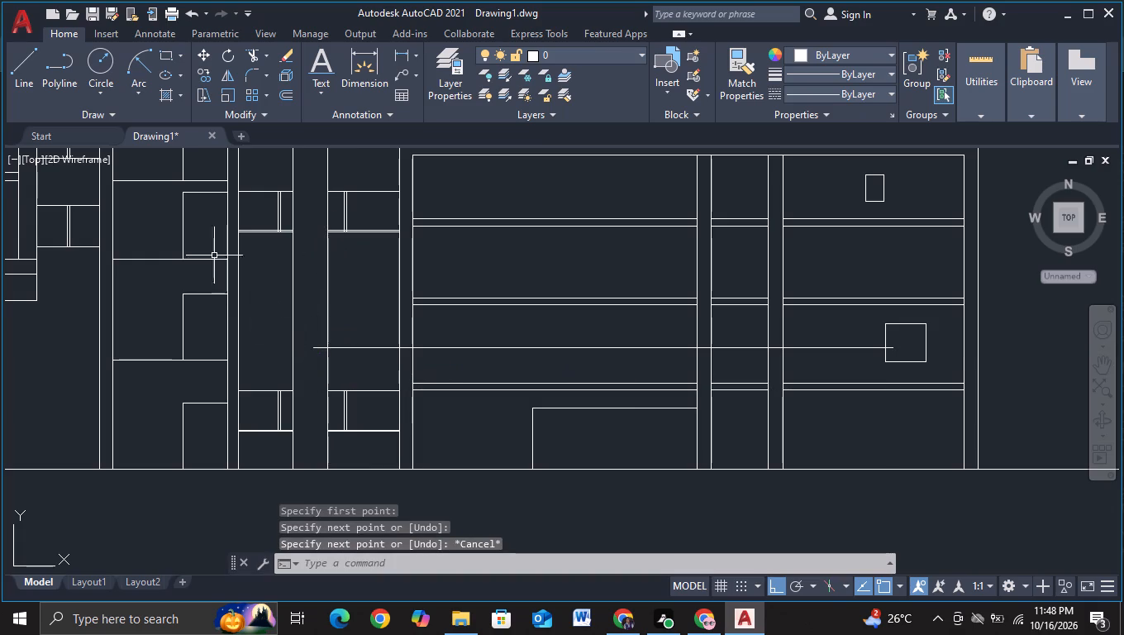
Draw a second horizontal line just below the first, from inside the small square window to the arched frame's outer leg.
left_click(16, 76)
scroll(787, 289, "up", 2)
middle_click_drag(907, 490, 664, 365)
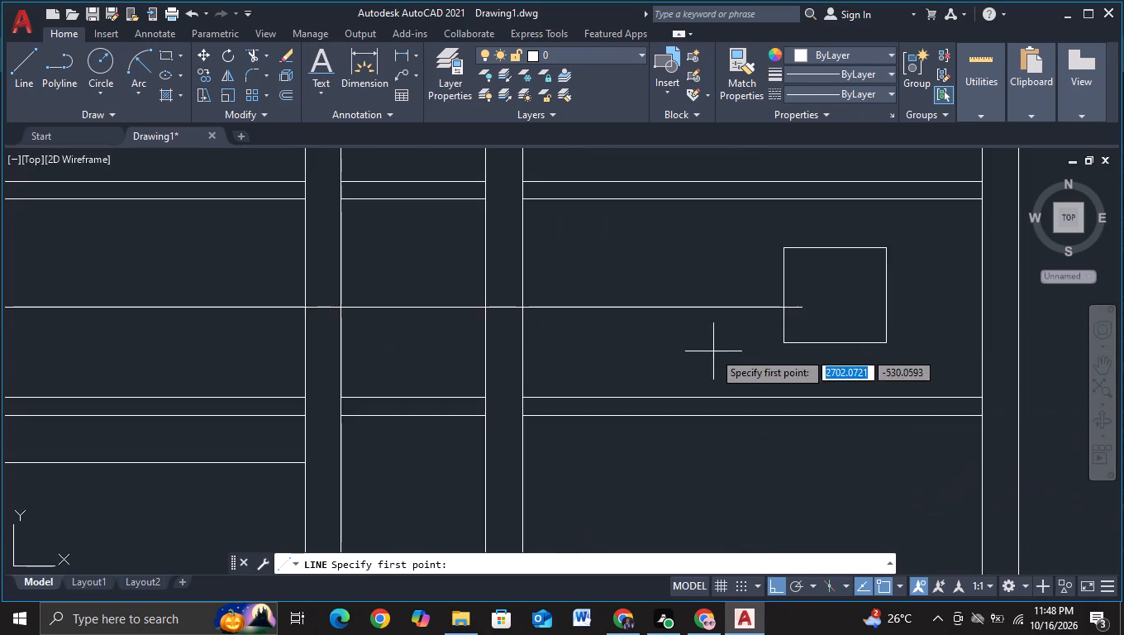
scroll(789, 335, "up", 1)
left_click(812, 334)
scroll(501, 334, "down", 3)
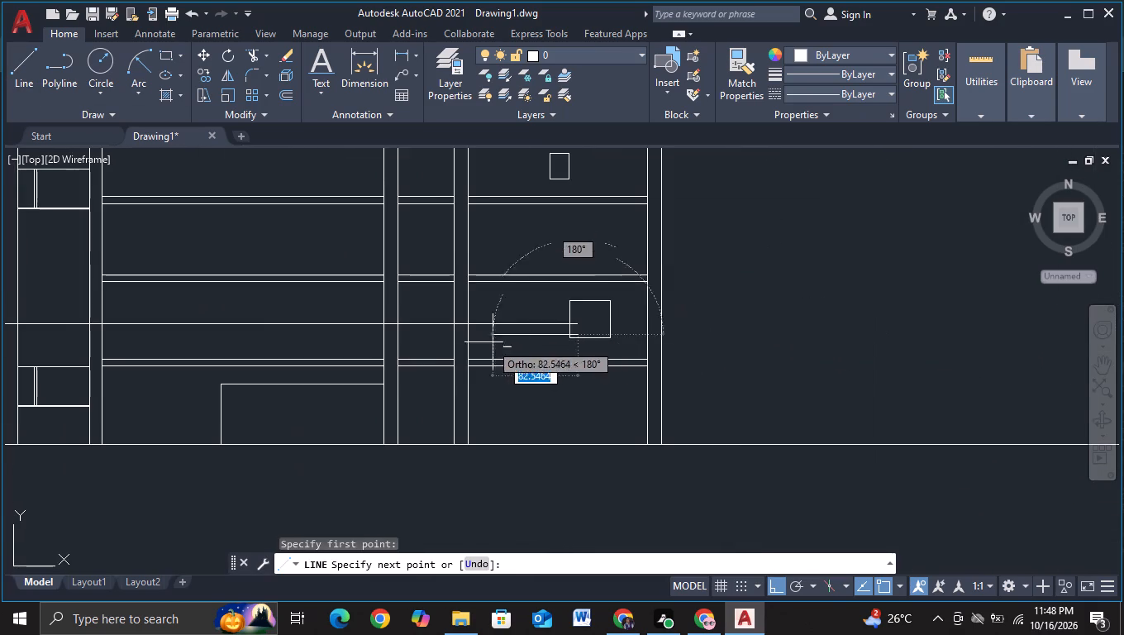
middle_click_drag(273, 342, 719, 373)
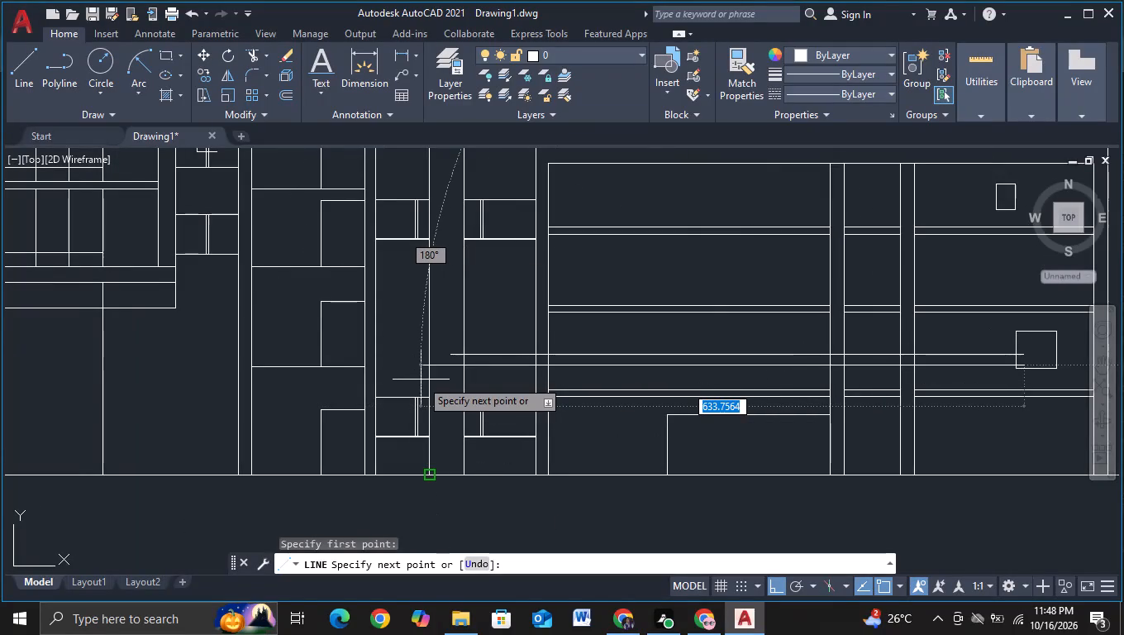
left_click(449, 381)
key("Escape")
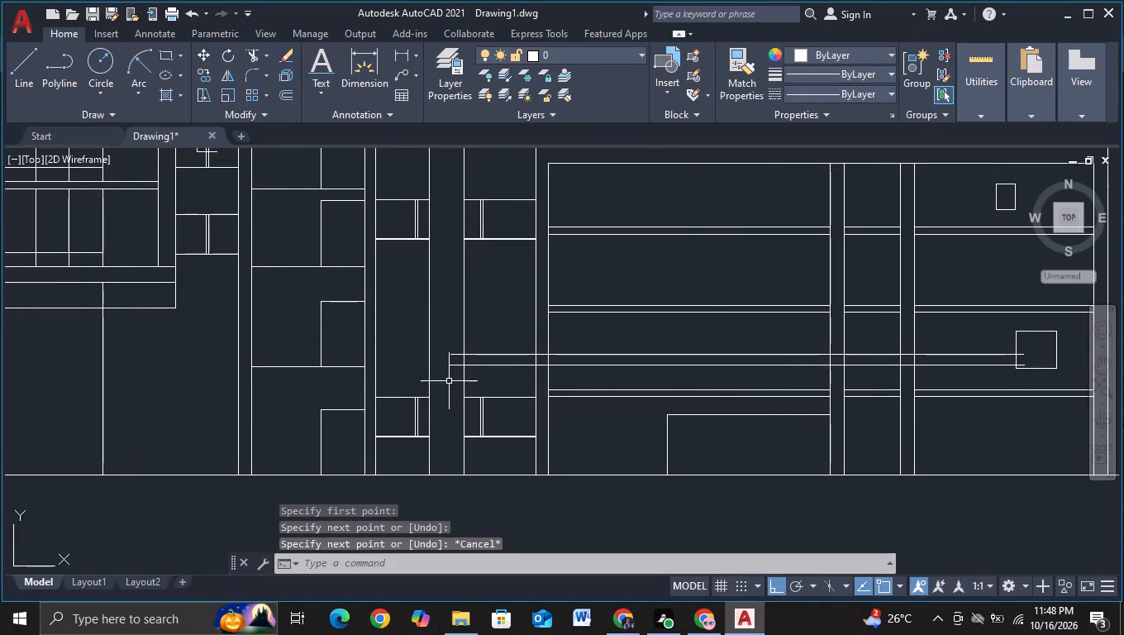
Trim both horizontal lines' overhanging ends inside the arched frame's outer leg.
left_click(250, 50)
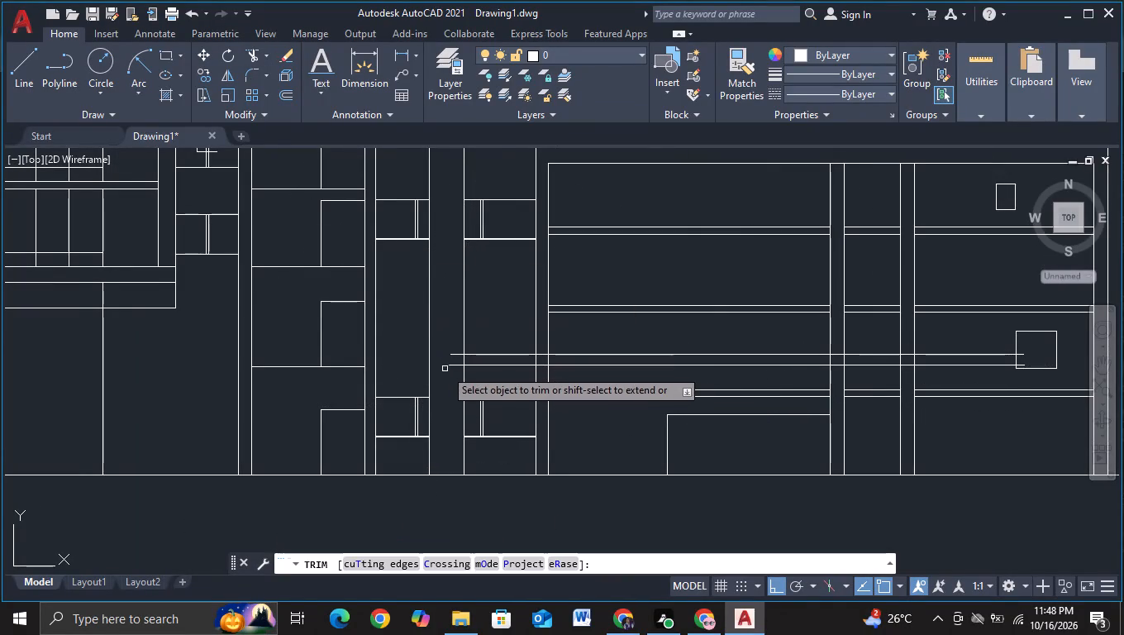
left_click_drag(456, 346, 454, 375)
Trim the wall and column lines of the low block that cross between the two new horizontal lines.
scroll(514, 370, "up", 1)
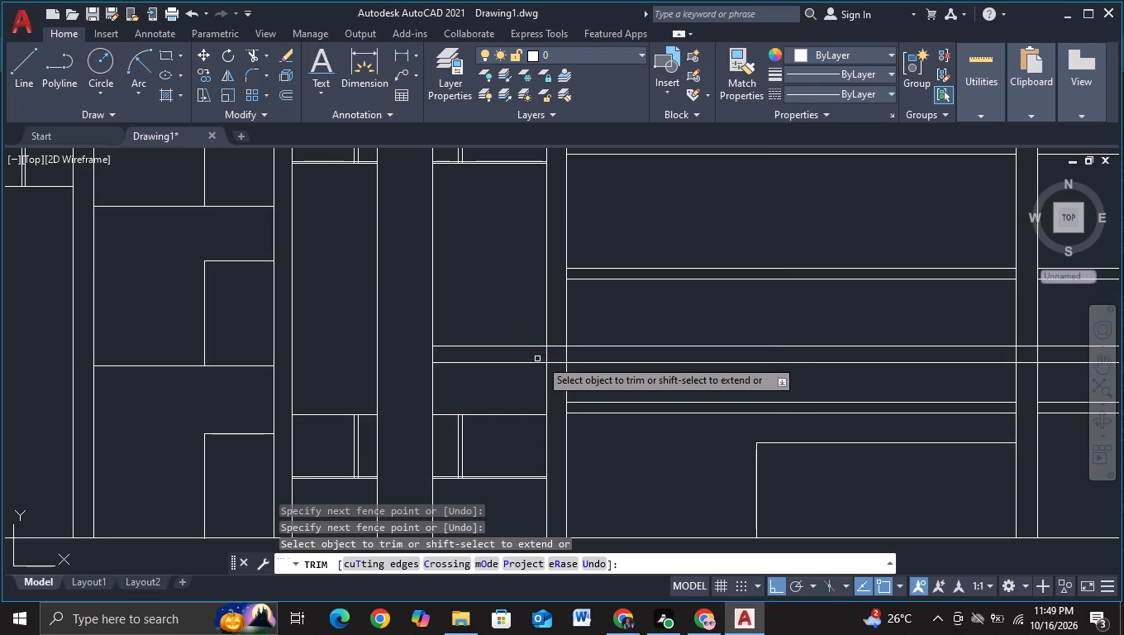
left_click_drag(548, 357, 576, 352)
left_click_drag(574, 352, 536, 355)
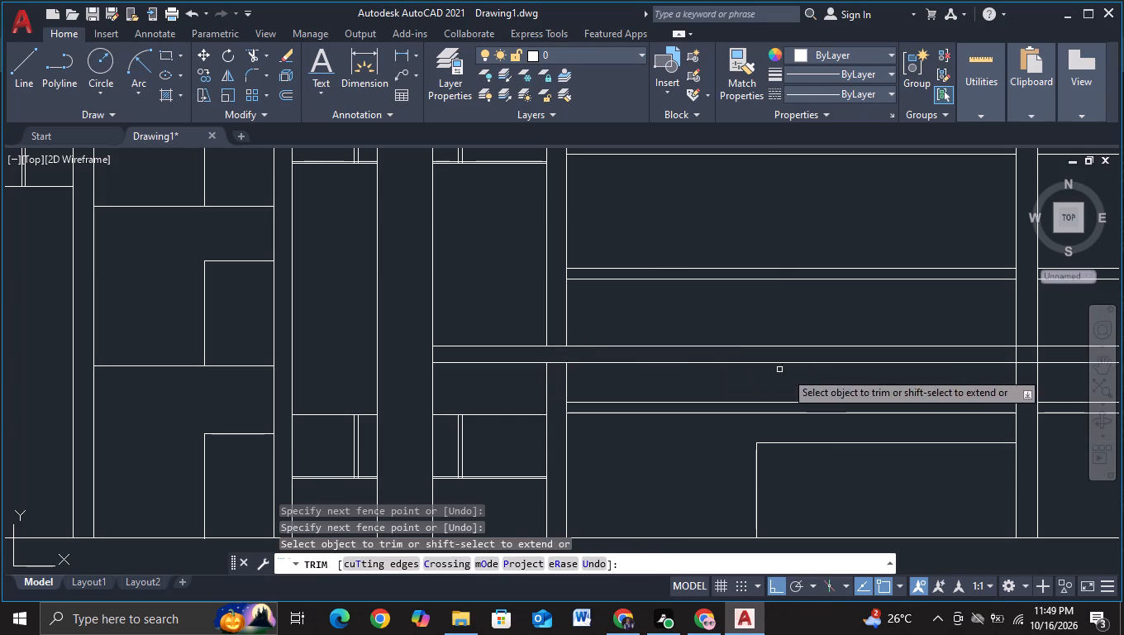
middle_click_drag(821, 380, 343, 368)
left_click_drag(536, 342, 545, 341)
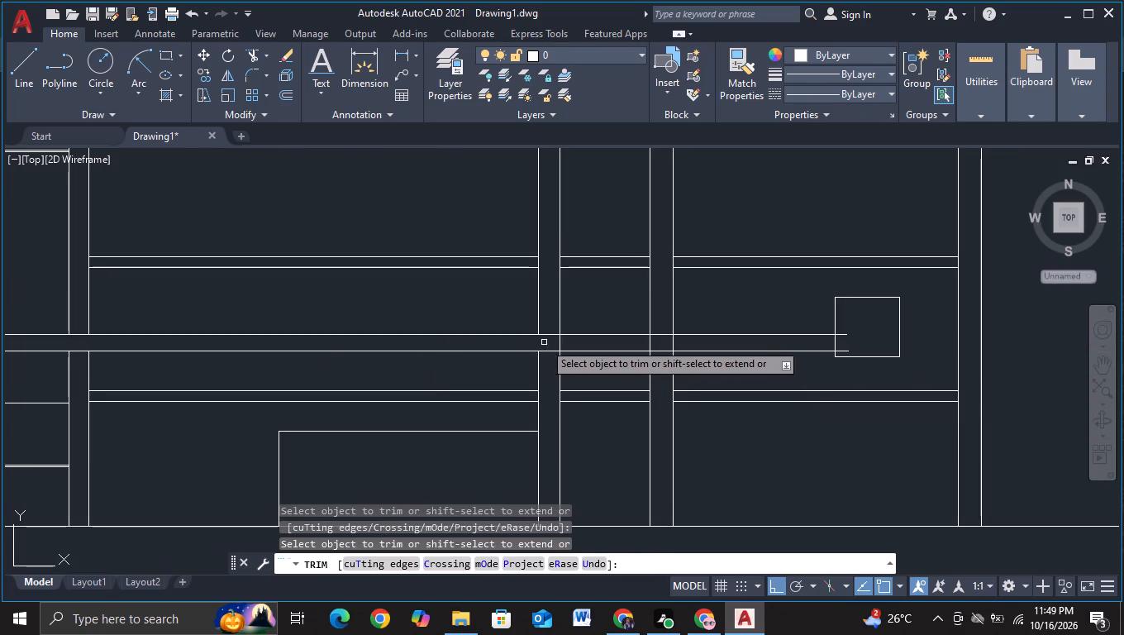
left_click_drag(545, 341, 577, 341)
left_click_drag(572, 341, 525, 346)
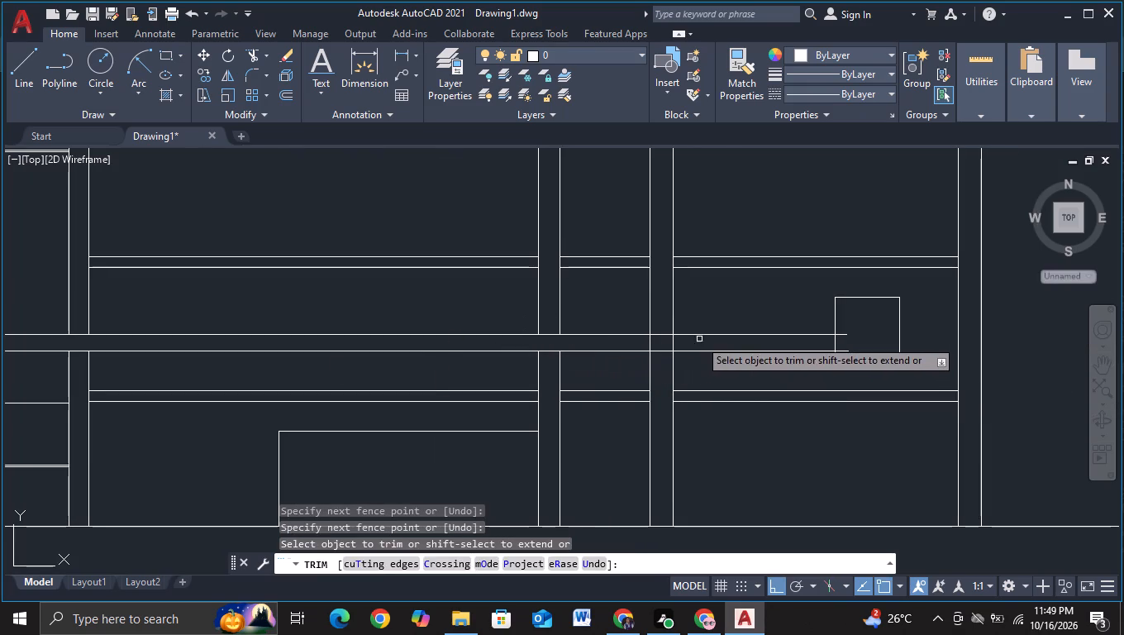
left_click_drag(699, 339, 598, 339)
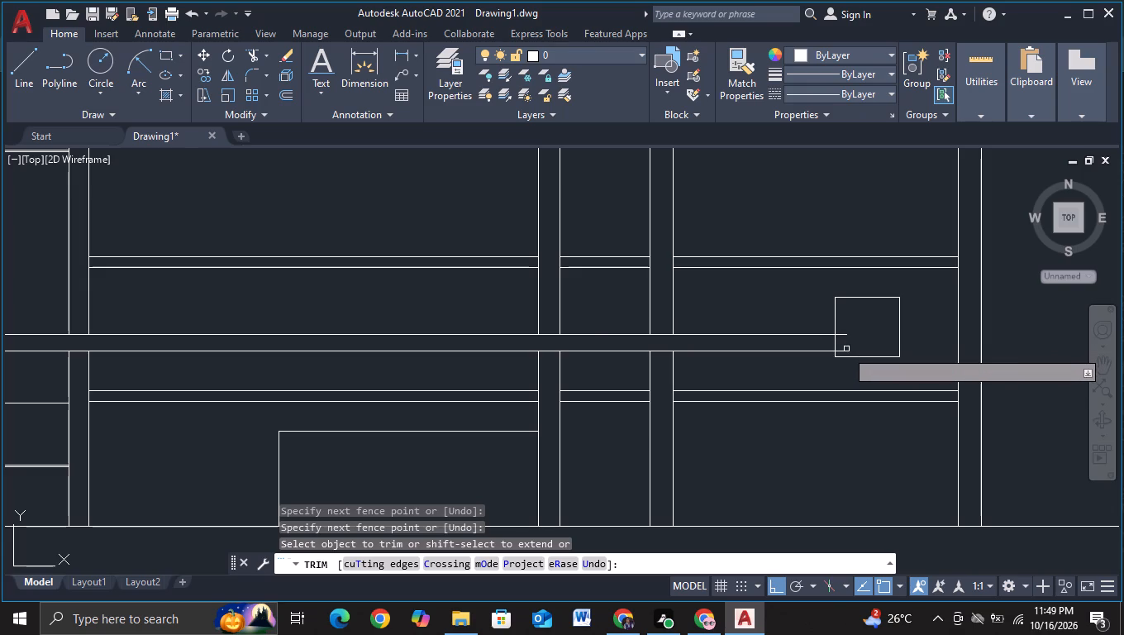
Trim the ends of the two horizontal lines that project inside the small square window.
left_click(845, 351)
left_click(842, 336)
scroll(830, 365, "down", 1)
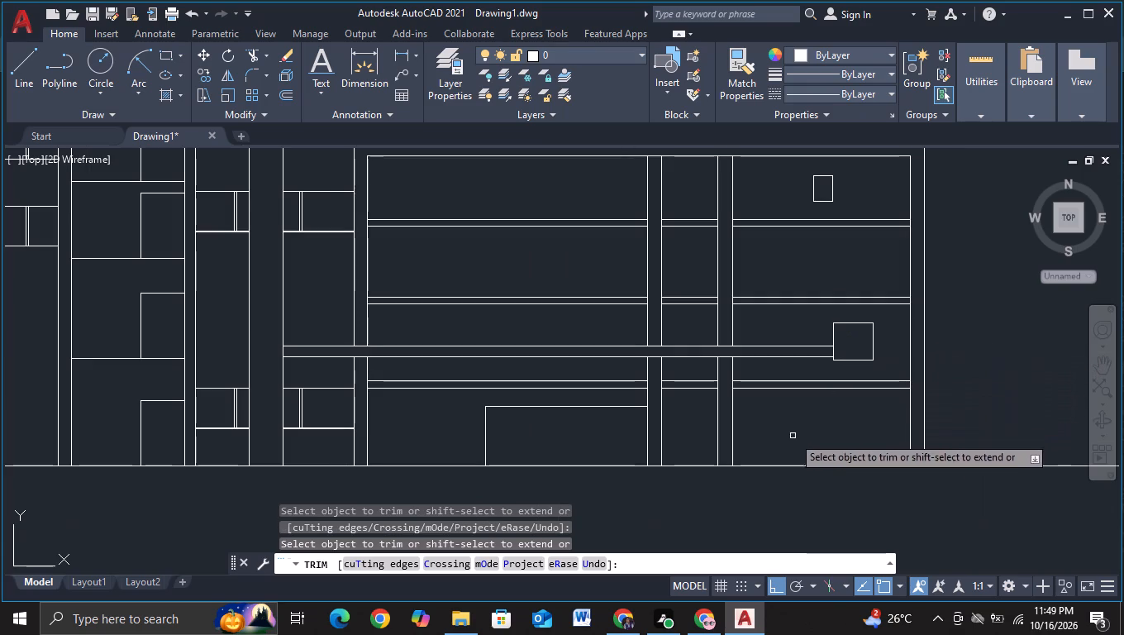
middle_click_drag(770, 495, 799, 410)
scroll(799, 410, "down", 1)
middle_click_drag(759, 451, 723, 448)
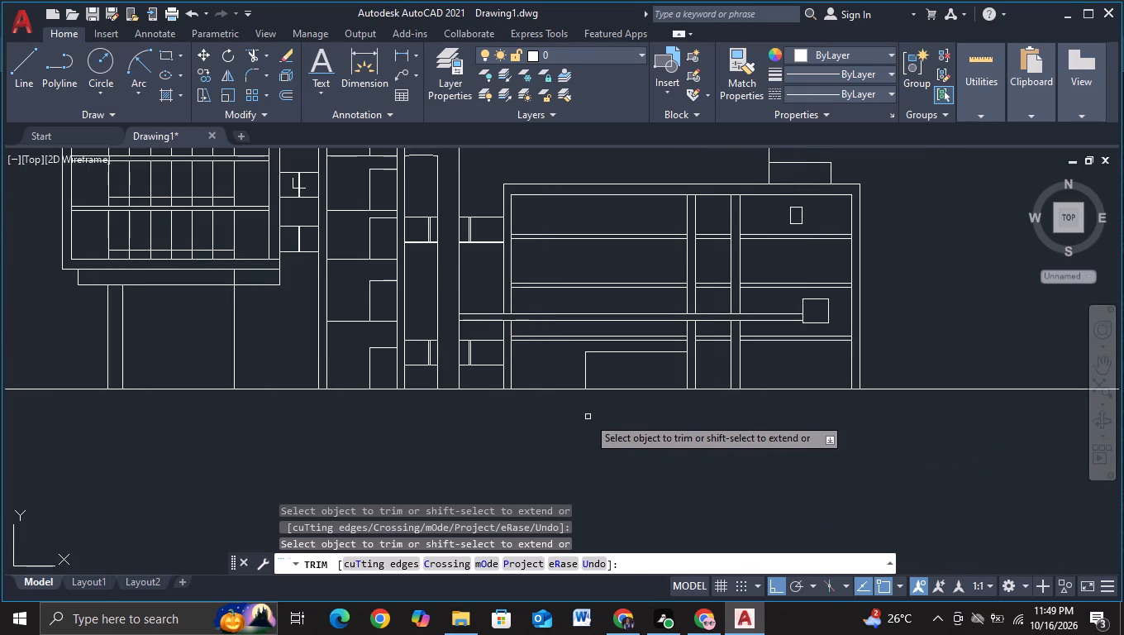
key("Escape")
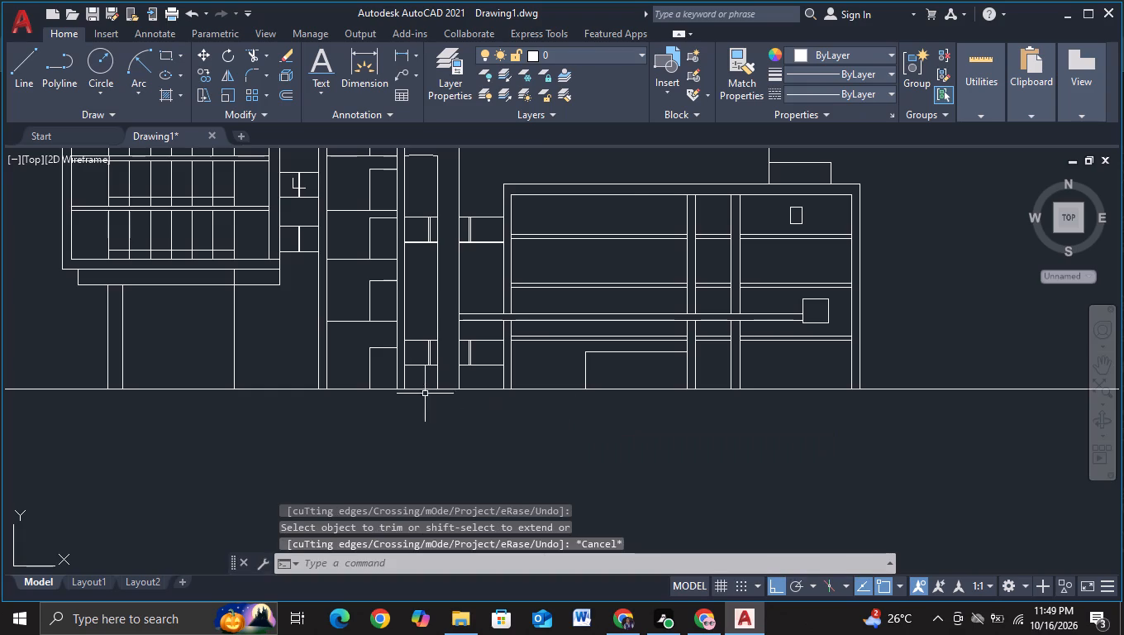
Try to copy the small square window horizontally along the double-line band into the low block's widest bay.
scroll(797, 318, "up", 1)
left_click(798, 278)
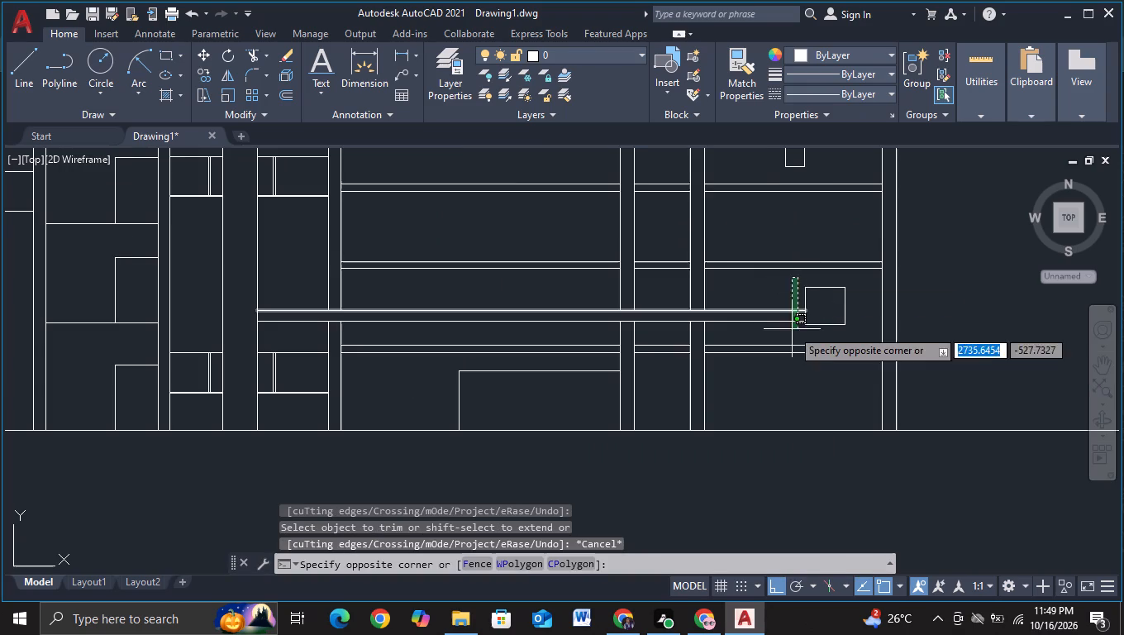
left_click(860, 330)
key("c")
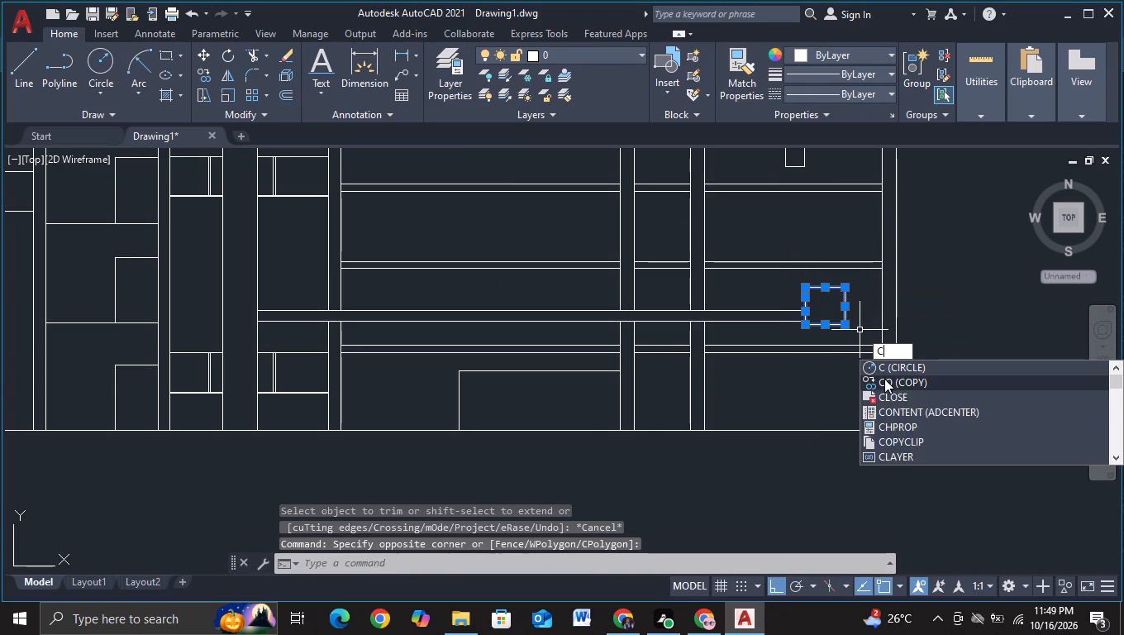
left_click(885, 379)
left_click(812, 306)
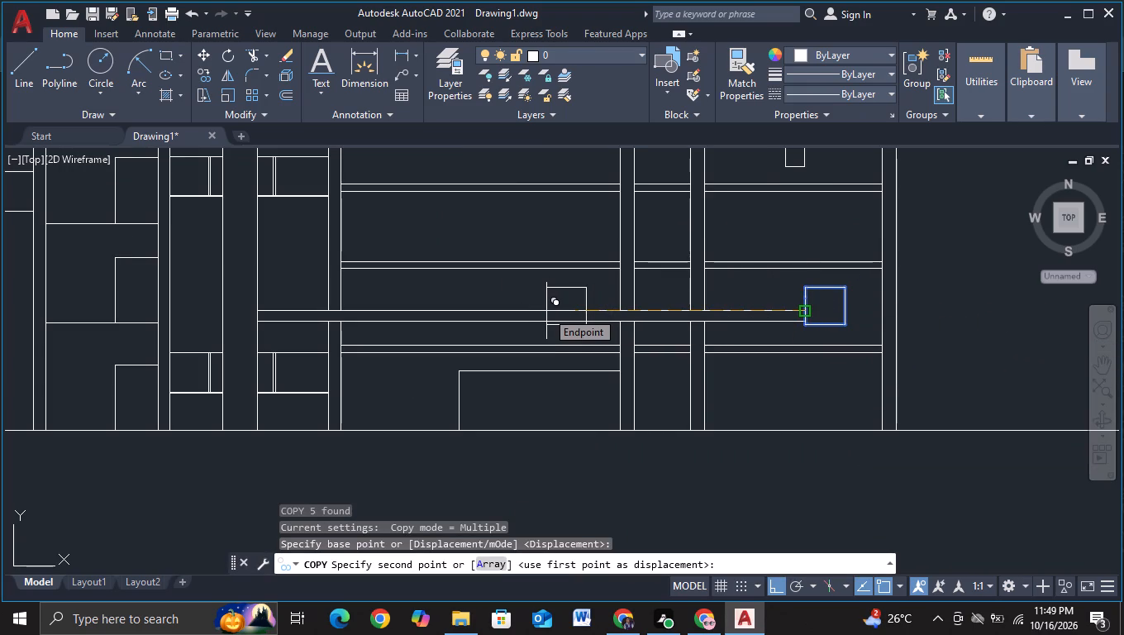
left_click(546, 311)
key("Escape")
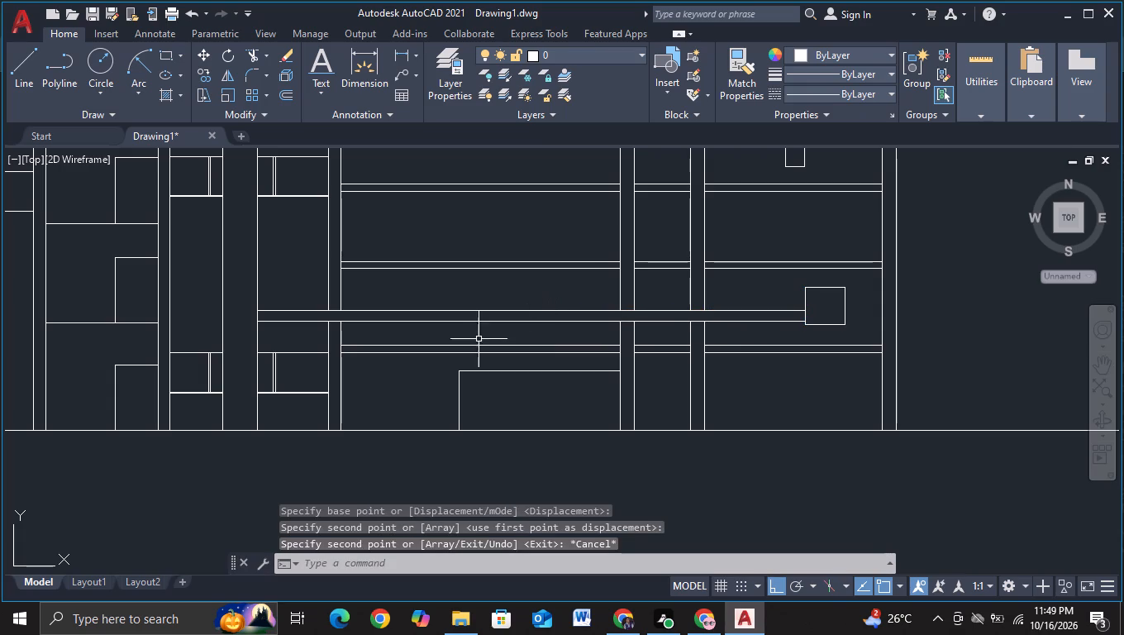
Copy the square box at the band's end horizontally along the double-line band into the low block's widest bay, with object snap off.
left_click_drag(788, 275, 791, 288)
left_click(850, 328)
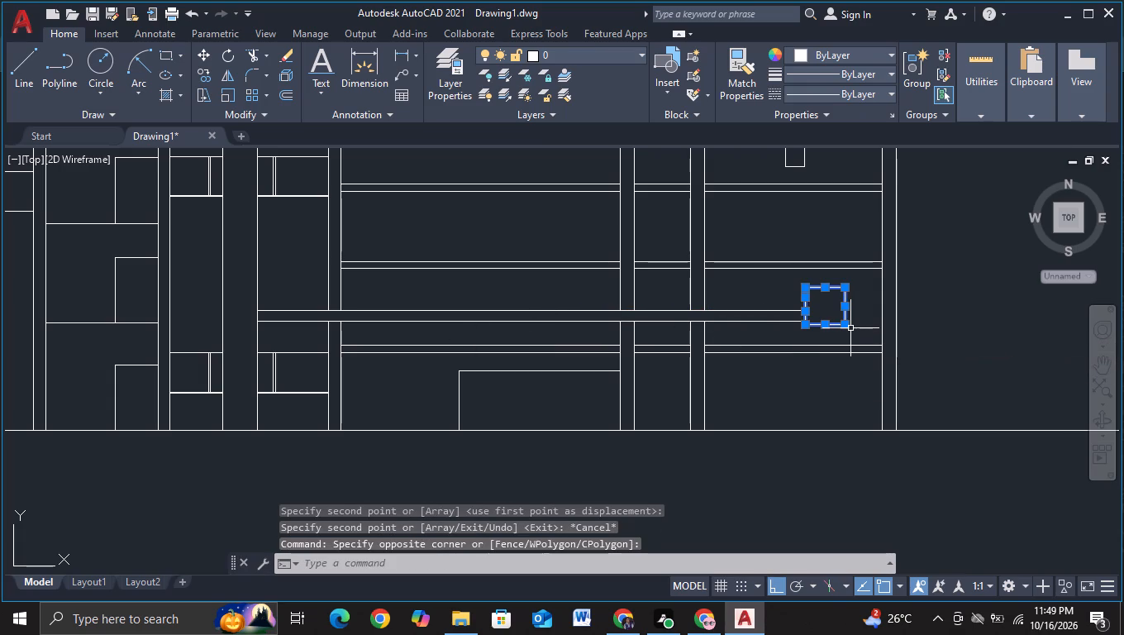
key("c")
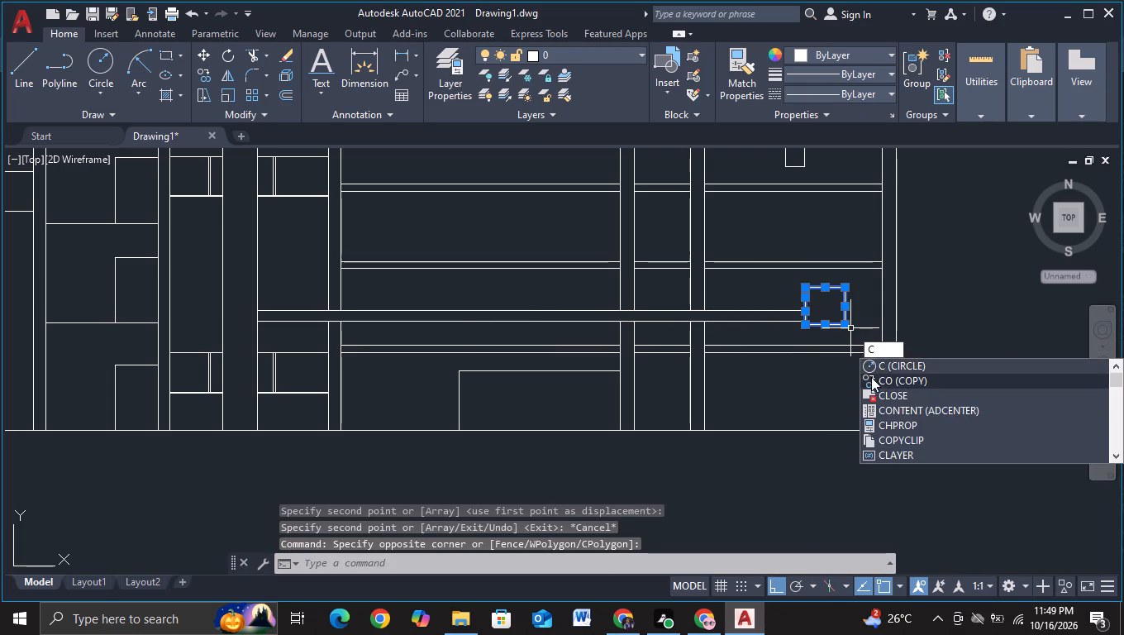
left_click(873, 379)
left_click(831, 303)
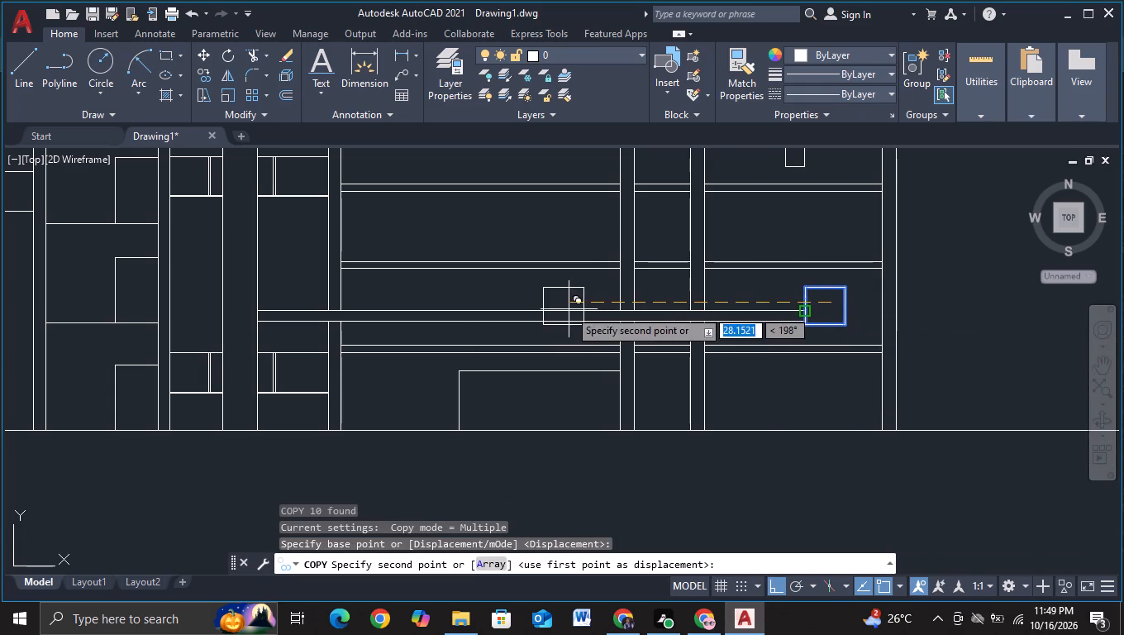
left_click(574, 317)
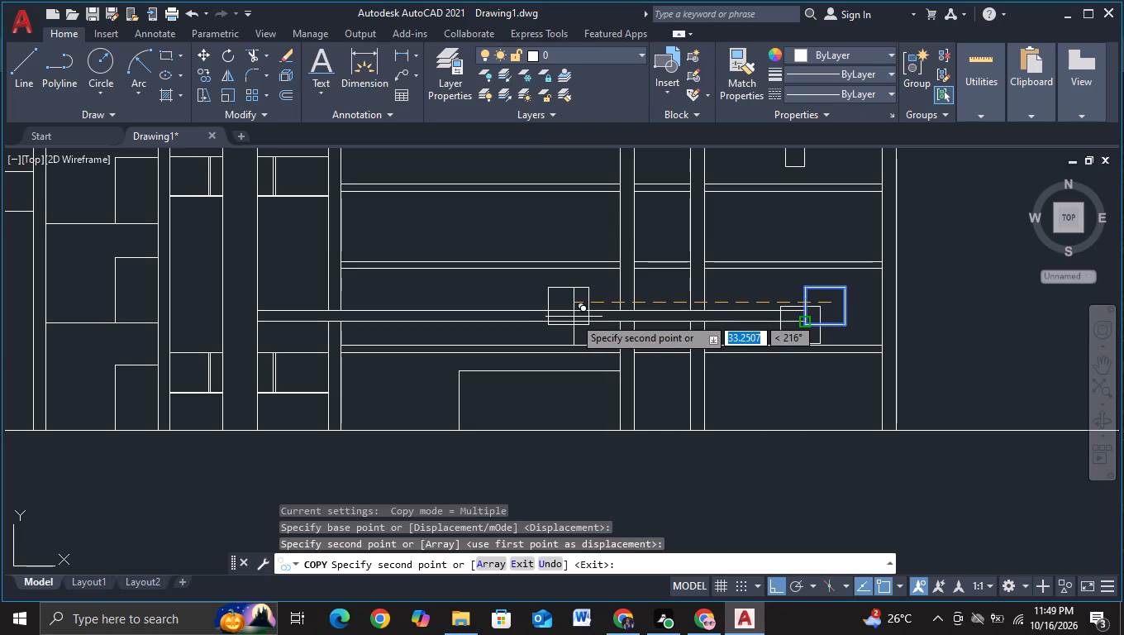
left_click(574, 317)
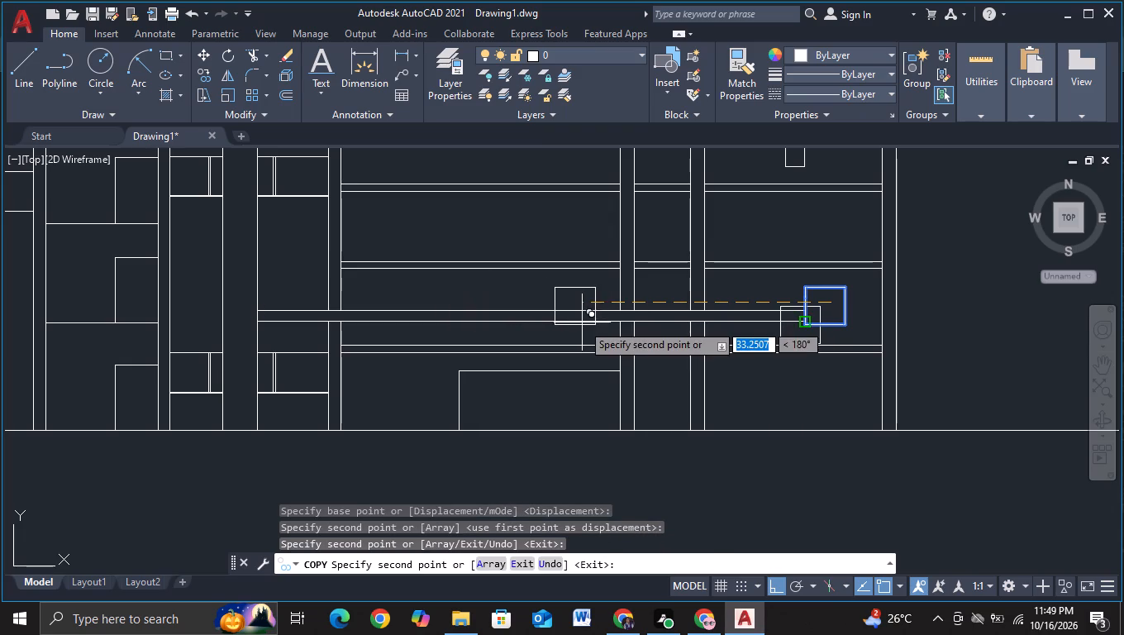
scroll(582, 323, "up", 2)
left_click(582, 323)
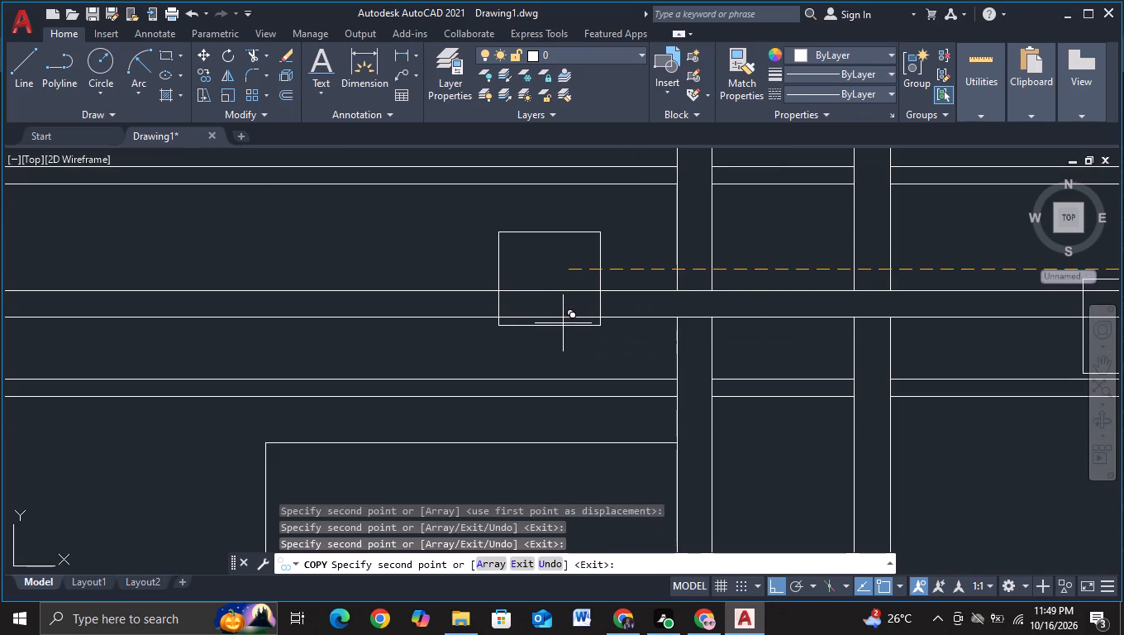
key("F3")
left_click(563, 323)
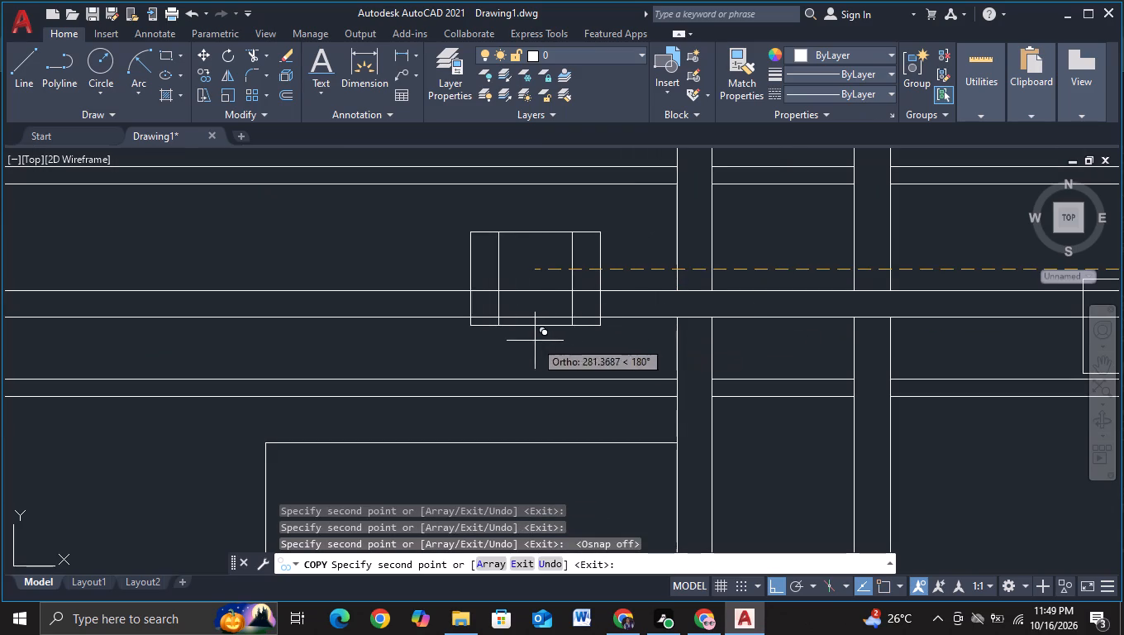
key("Escape")
Trim the two band lines where they cross inside the copied square box in the widest bay.
scroll(612, 305, "down", 1)
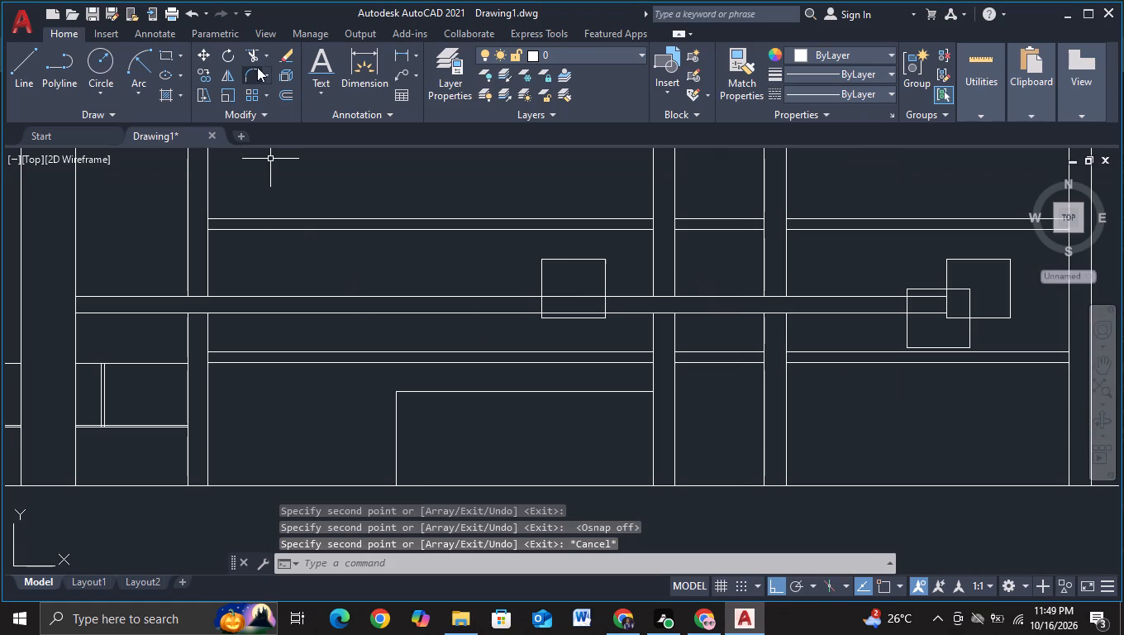
left_click(251, 60)
left_click(583, 296)
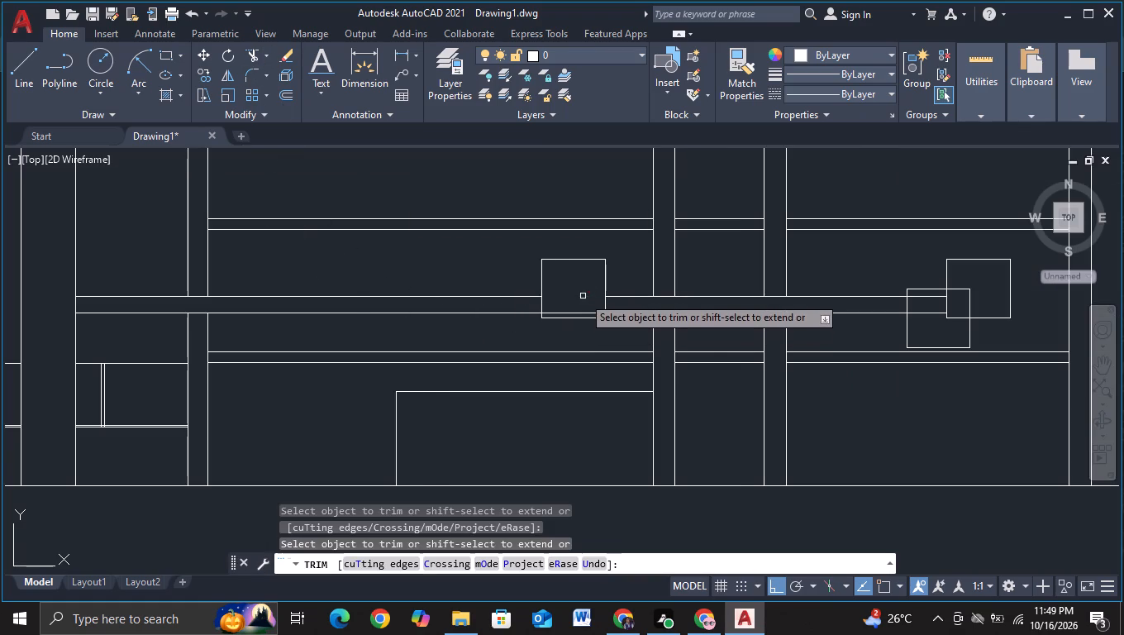
left_click(583, 313)
Trim away the stray overlapping square's lower edge and most of its sides outside the box at the band's end.
scroll(727, 322, "down", 1)
scroll(874, 344, "up", 1)
left_click(816, 327)
left_click_drag(798, 325, 845, 313)
left_click_drag(882, 321, 836, 320)
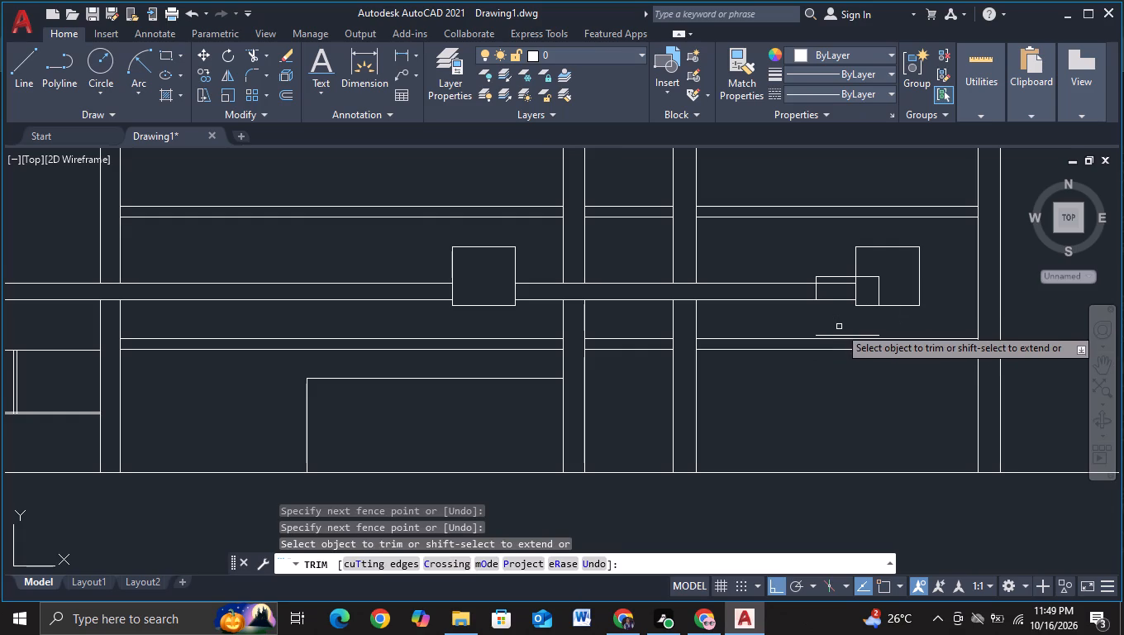
scroll(839, 327, "up", 1)
left_click(845, 340)
left_click(852, 341)
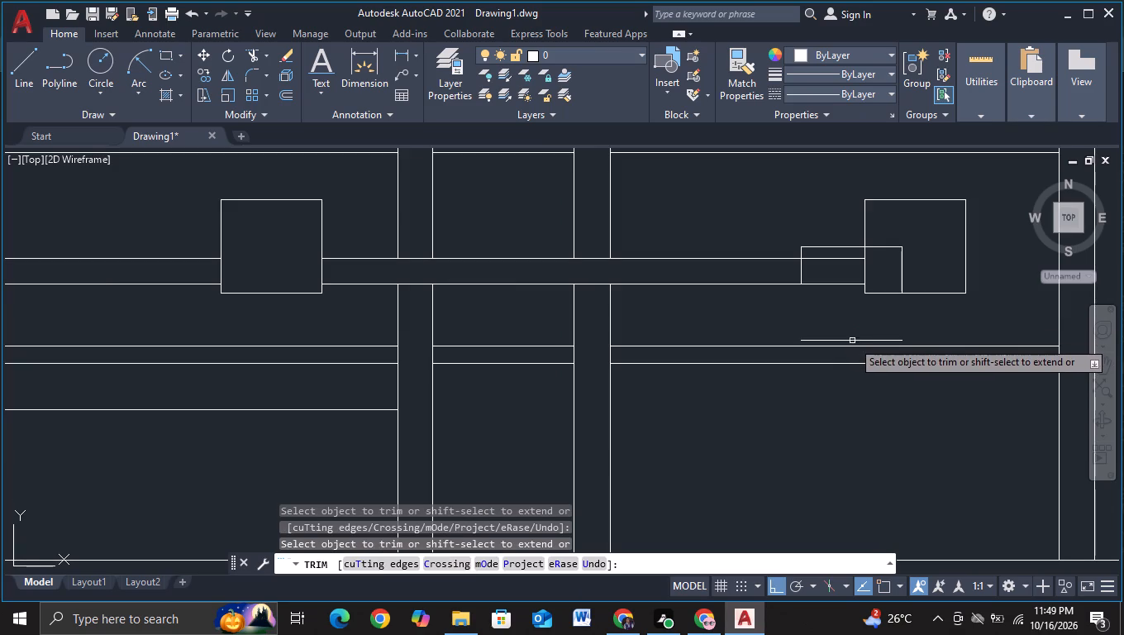
left_click(799, 278)
double_click(804, 265)
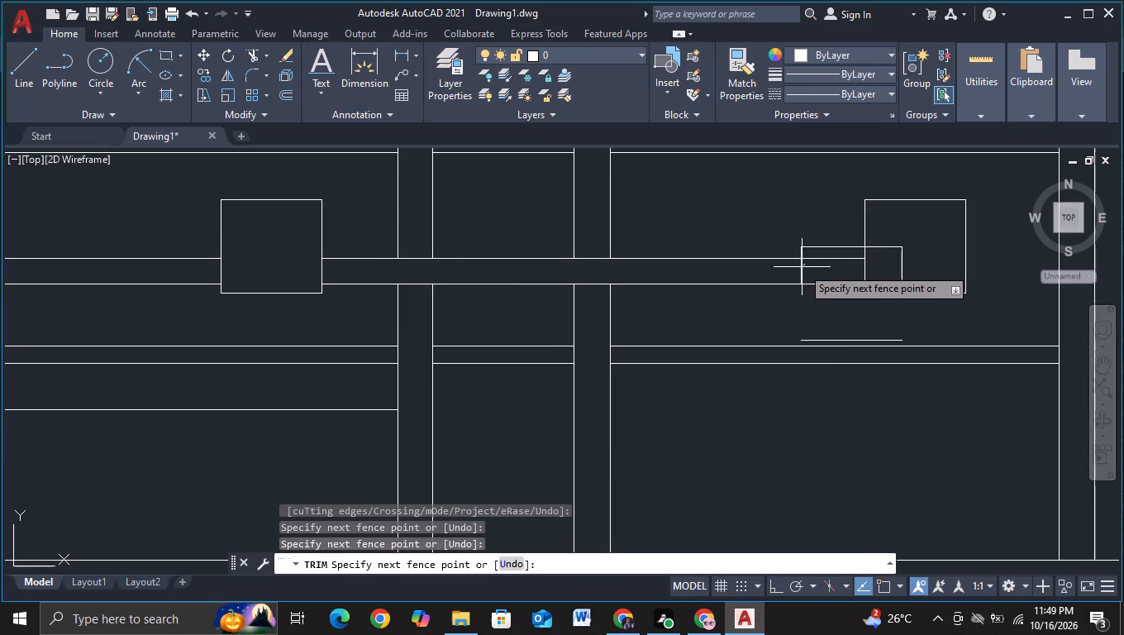
left_click(777, 270)
double_click(813, 247)
left_click(797, 249)
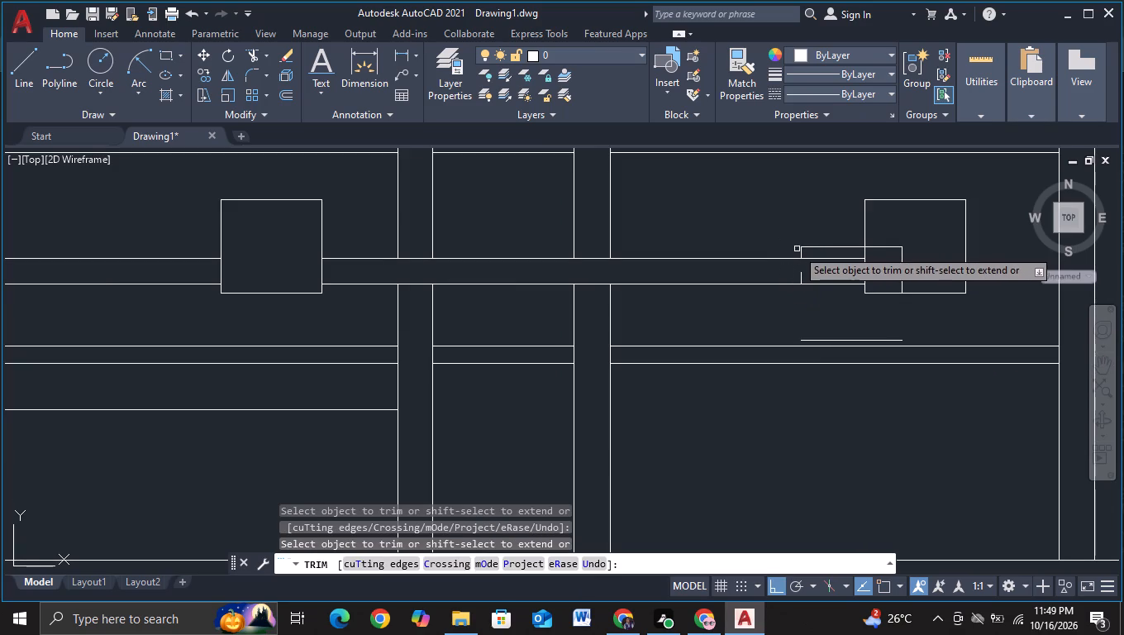
left_click(817, 248)
left_click(835, 248)
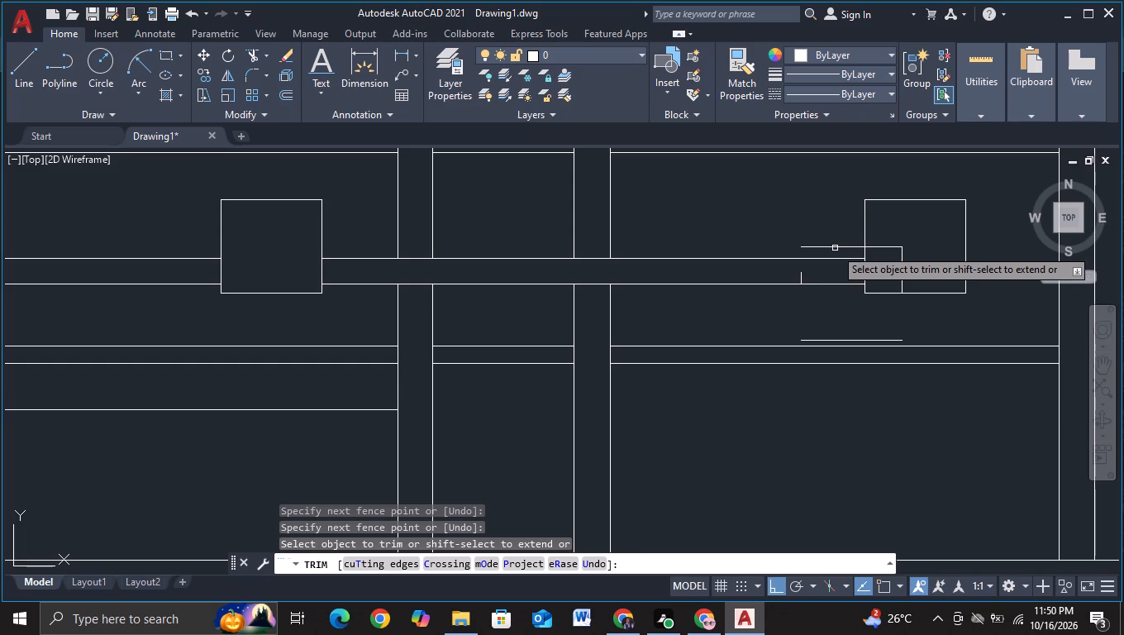
left_click(801, 279)
scroll(842, 337, "up", 2)
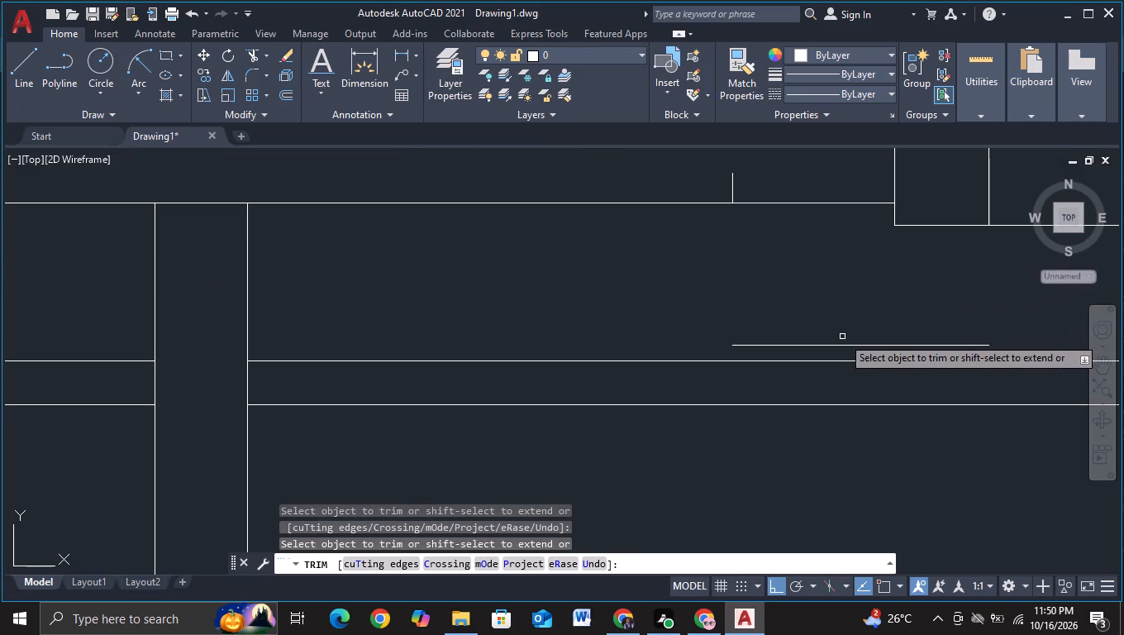
left_click_drag(843, 343, 843, 356)
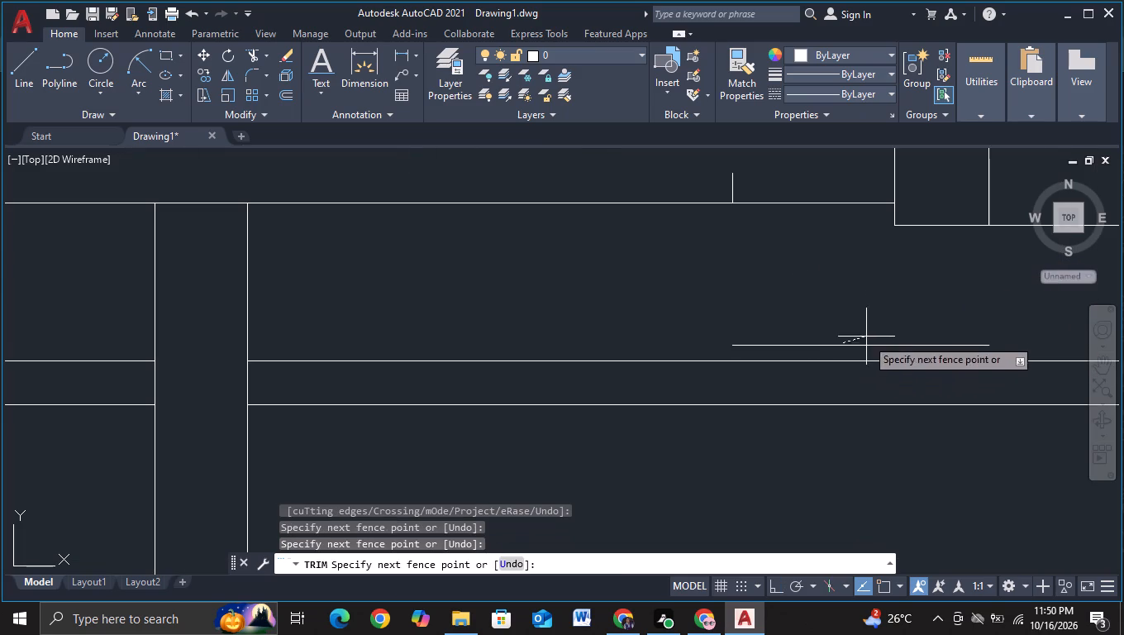
left_click(861, 351)
Trim the stray square's remaining pieces inside the end box, above the band and between the band lines.
middle_click_drag(884, 281, 654, 368)
scroll(691, 342, "down", 1)
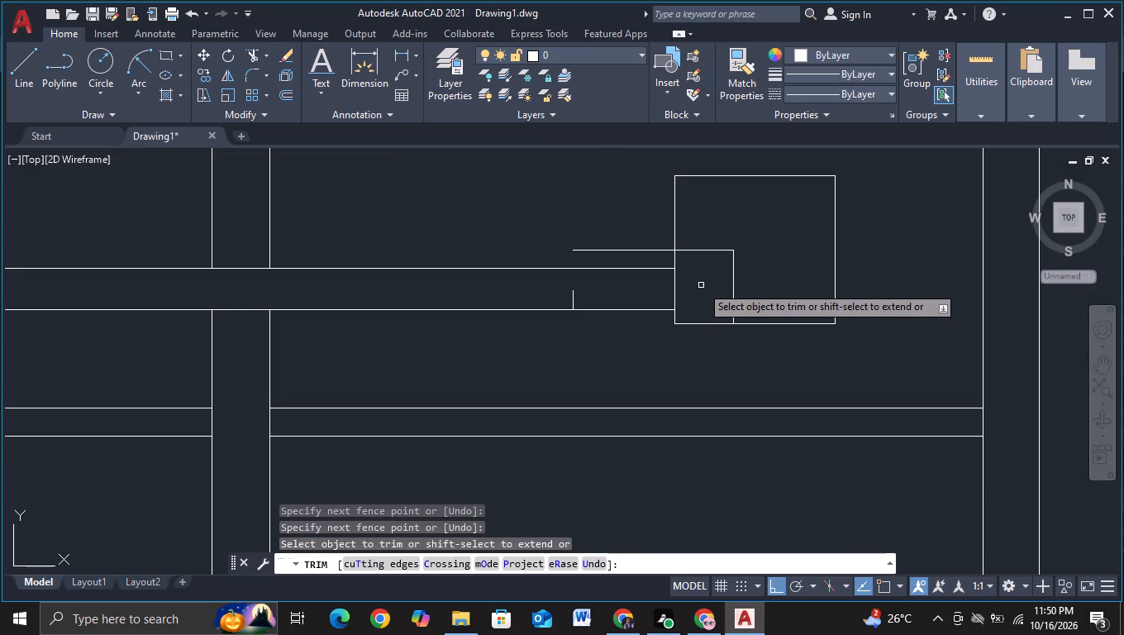
left_click_drag(701, 285, 760, 281)
left_click_drag(709, 273, 707, 203)
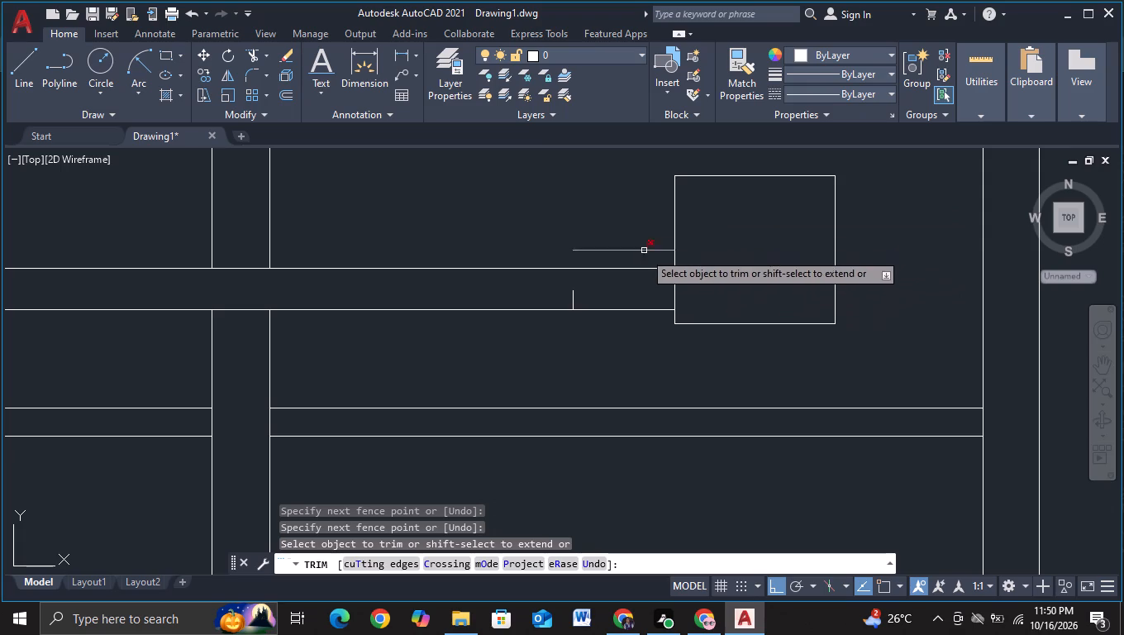
left_click_drag(643, 260, 643, 223)
left_click_drag(545, 303, 611, 301)
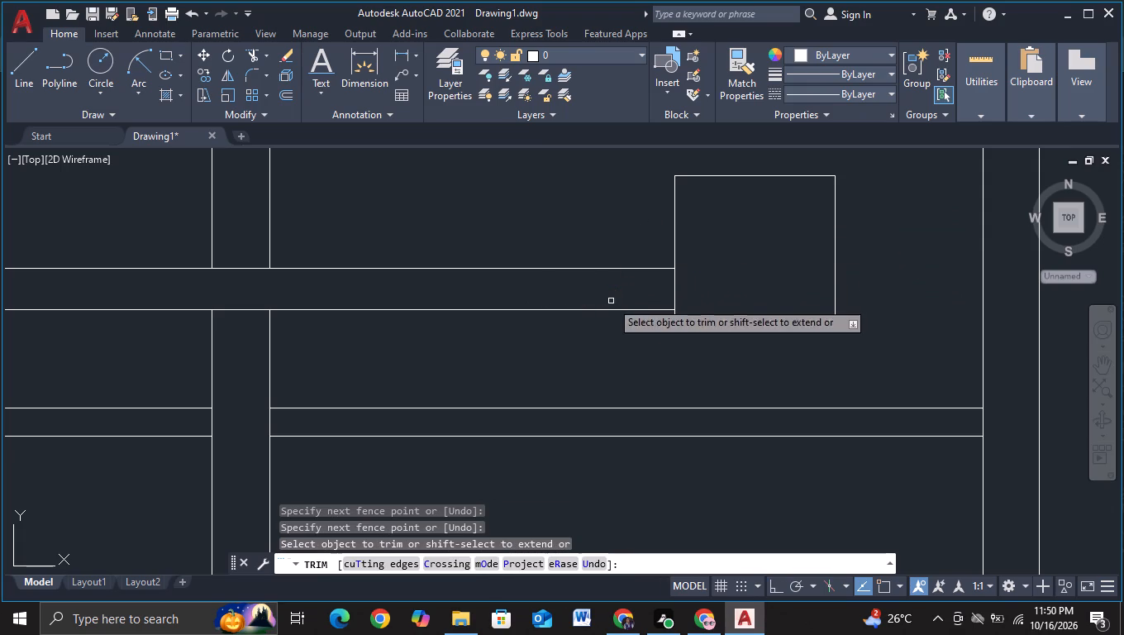
scroll(610, 300, "down", 2)
scroll(886, 318, "down", 1)
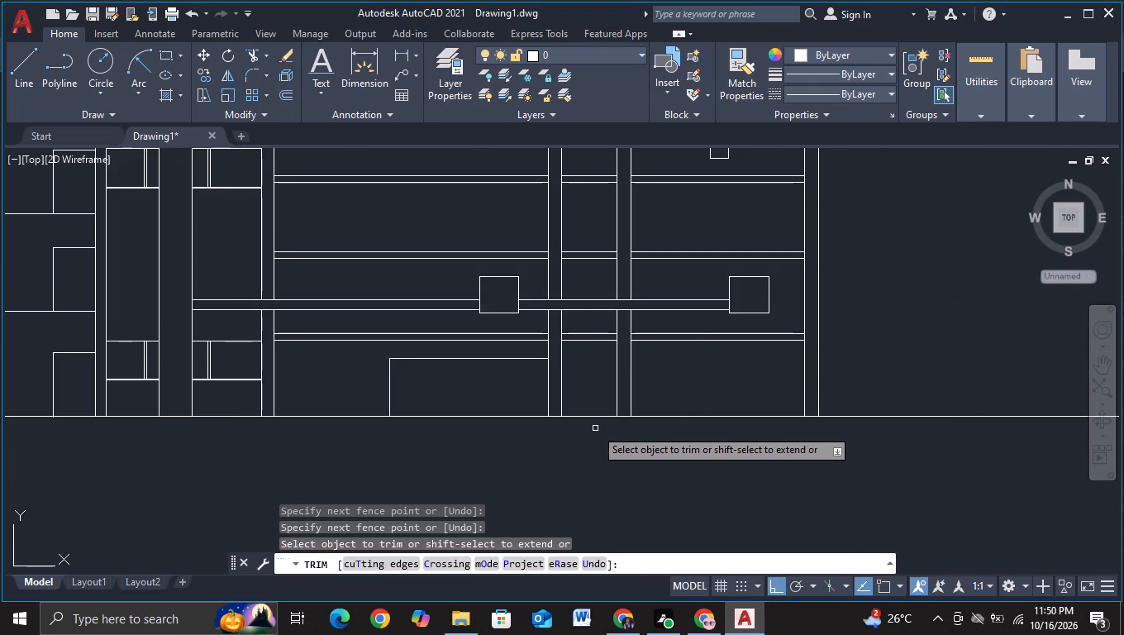
middle_click(611, 485)
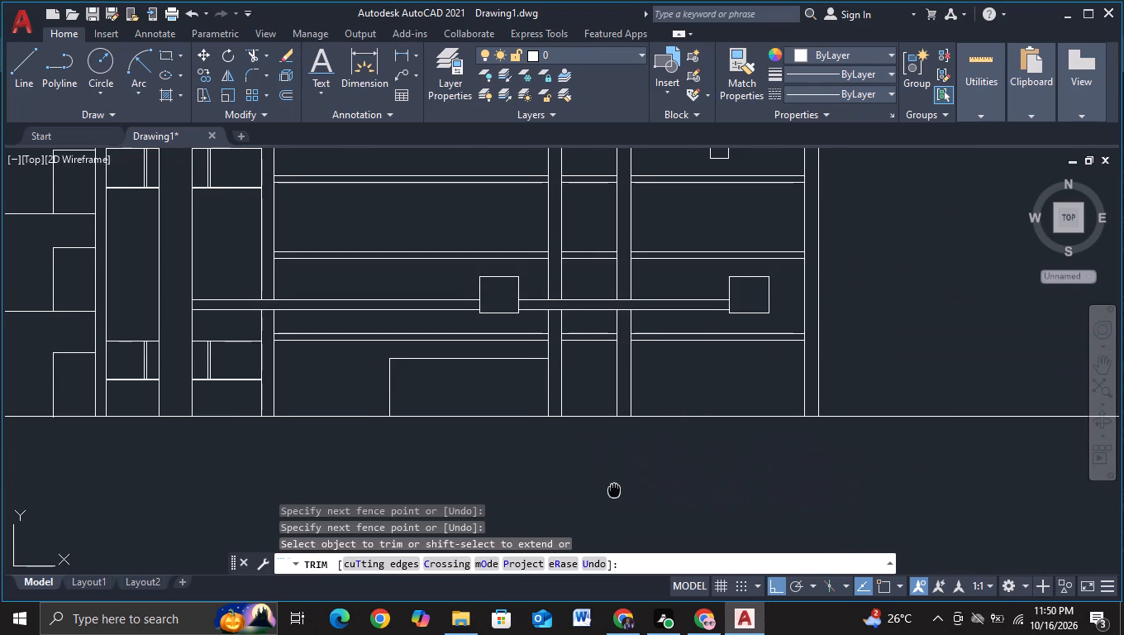
key("Escape")
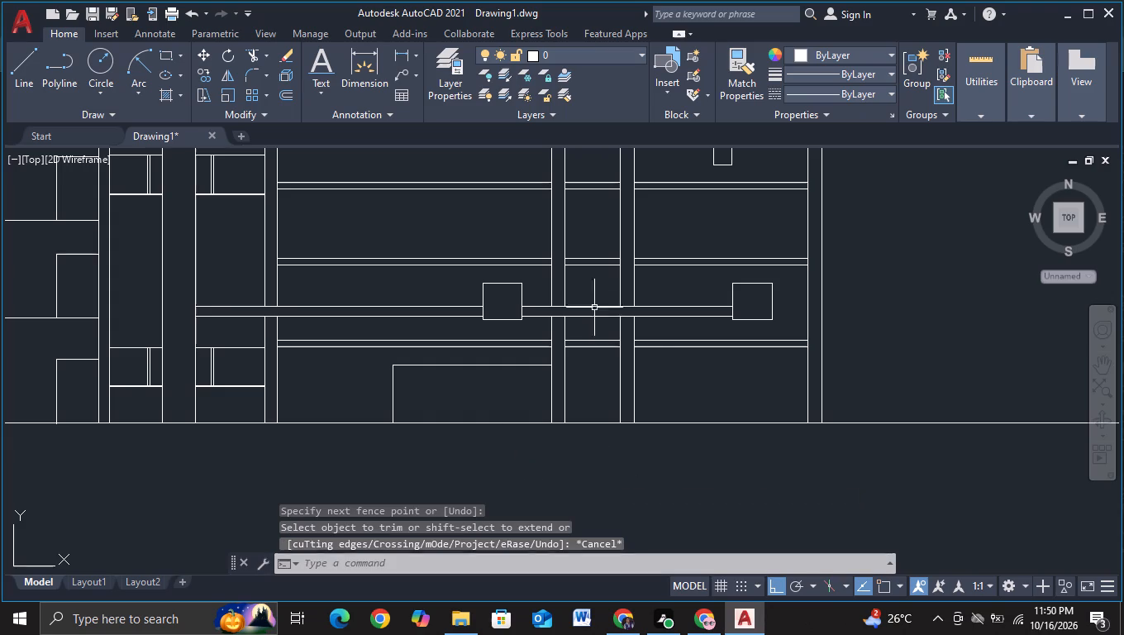
Copy the square box at the band's end into the top row of the low block's widest bay, with Ortho off.
middle_click_drag(595, 227, 632, 411)
middle_click_drag(623, 394, 617, 351)
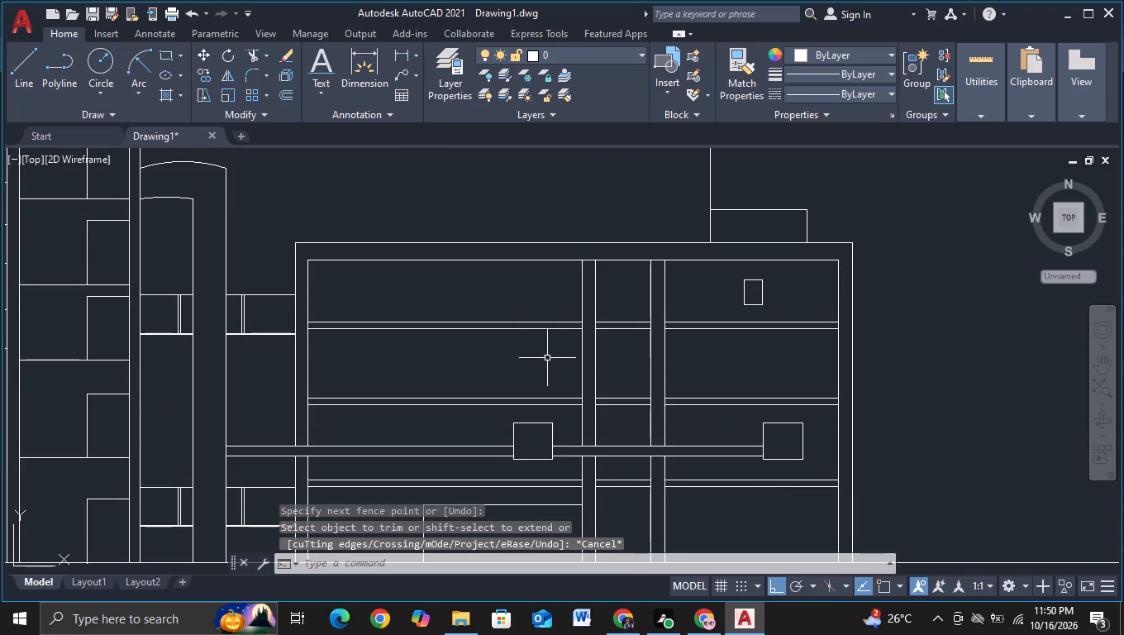
left_click(16, 90)
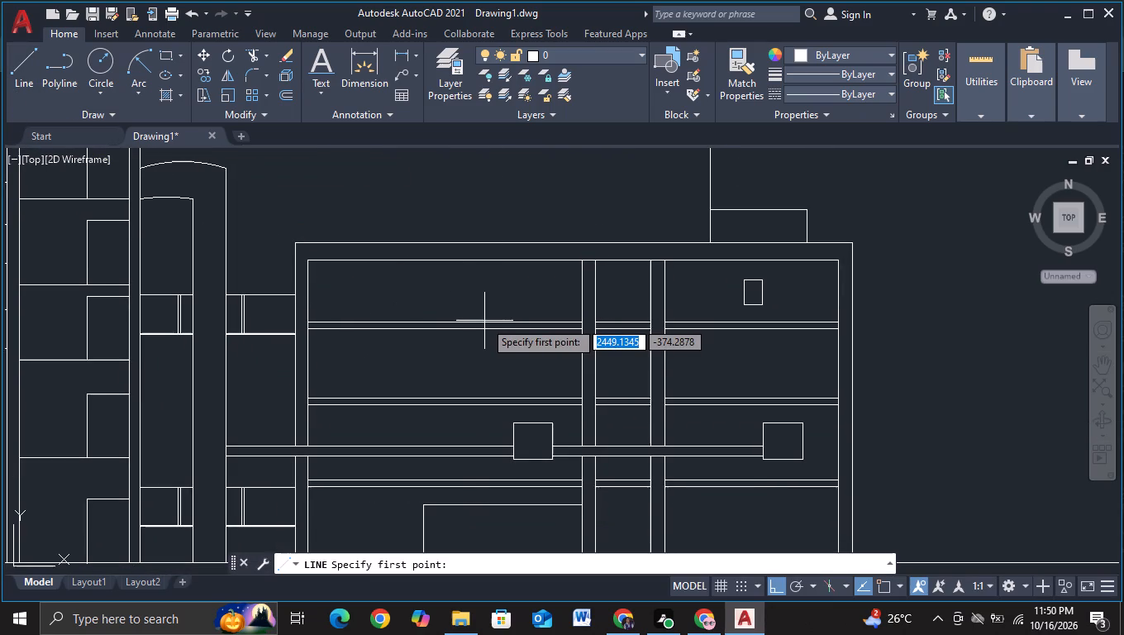
key("Escape")
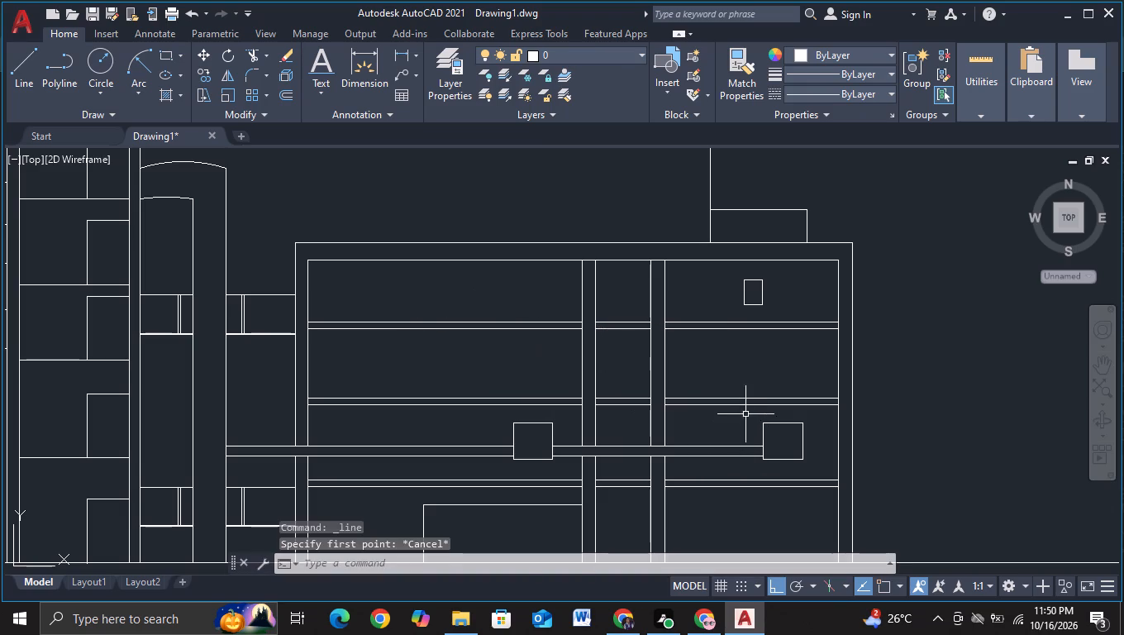
left_click_drag(747, 411, 752, 454)
left_click(821, 468)
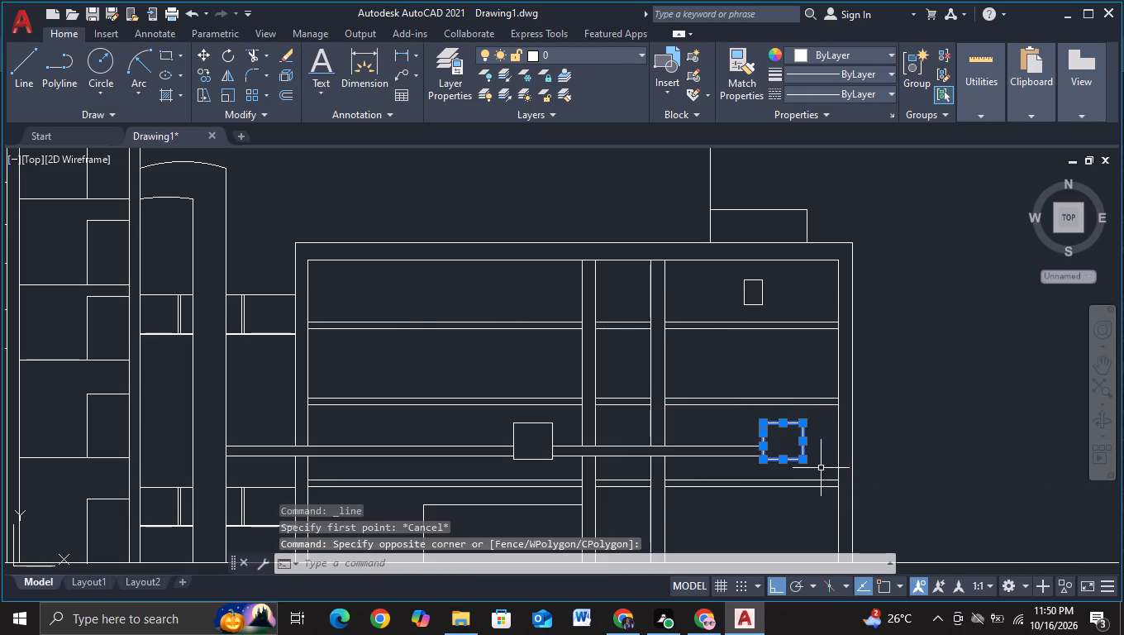
key("c")
left_click(859, 514)
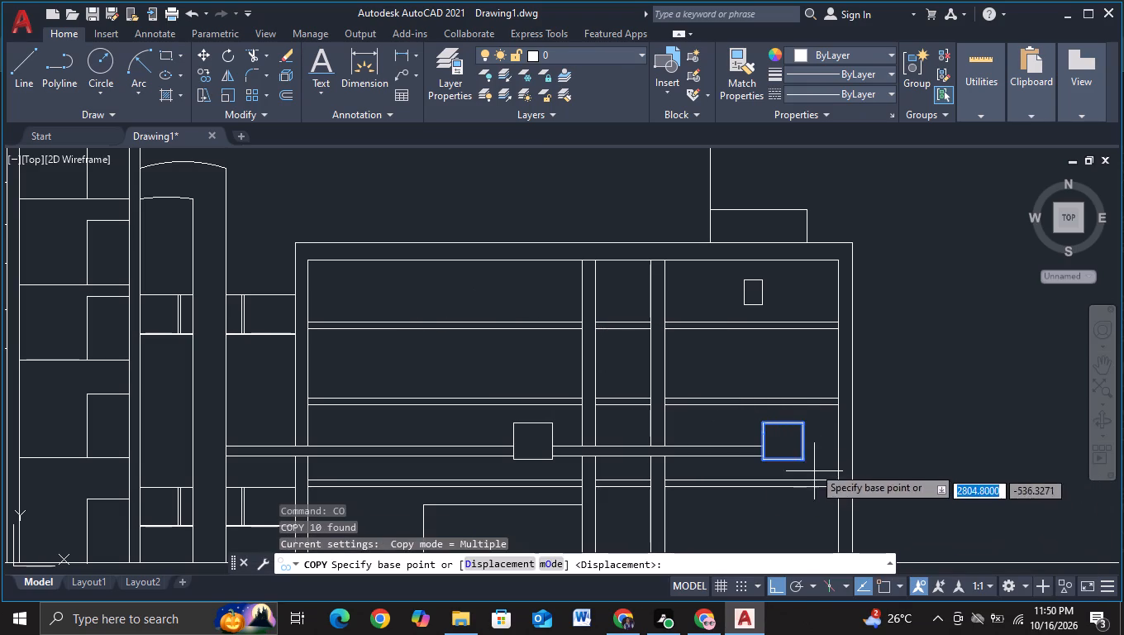
left_click(794, 450)
key("F8")
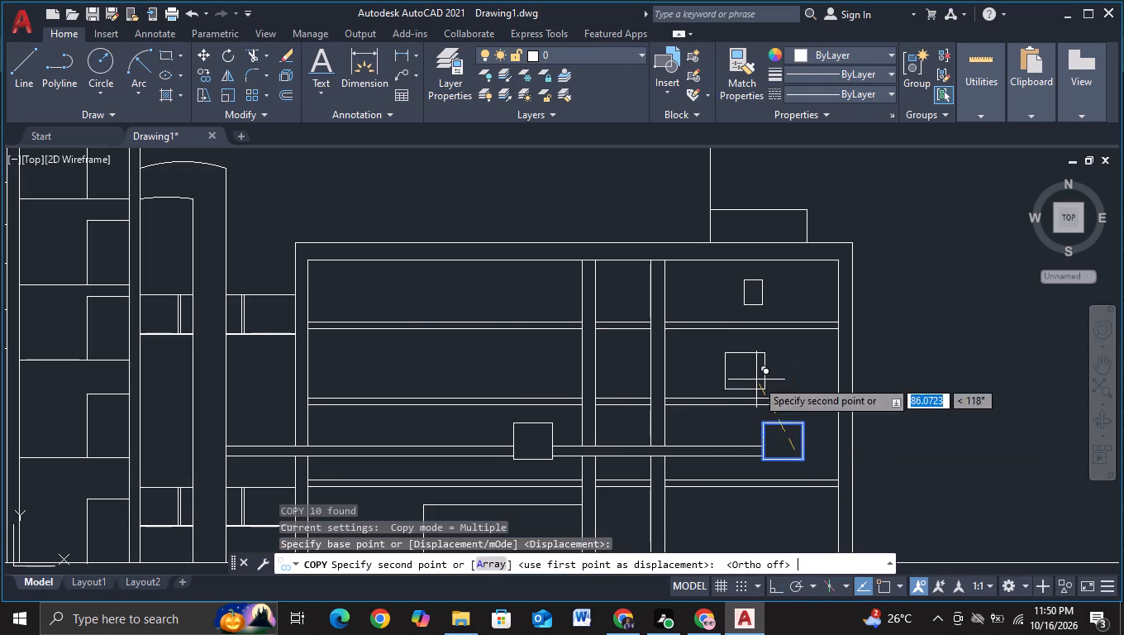
left_click(529, 308)
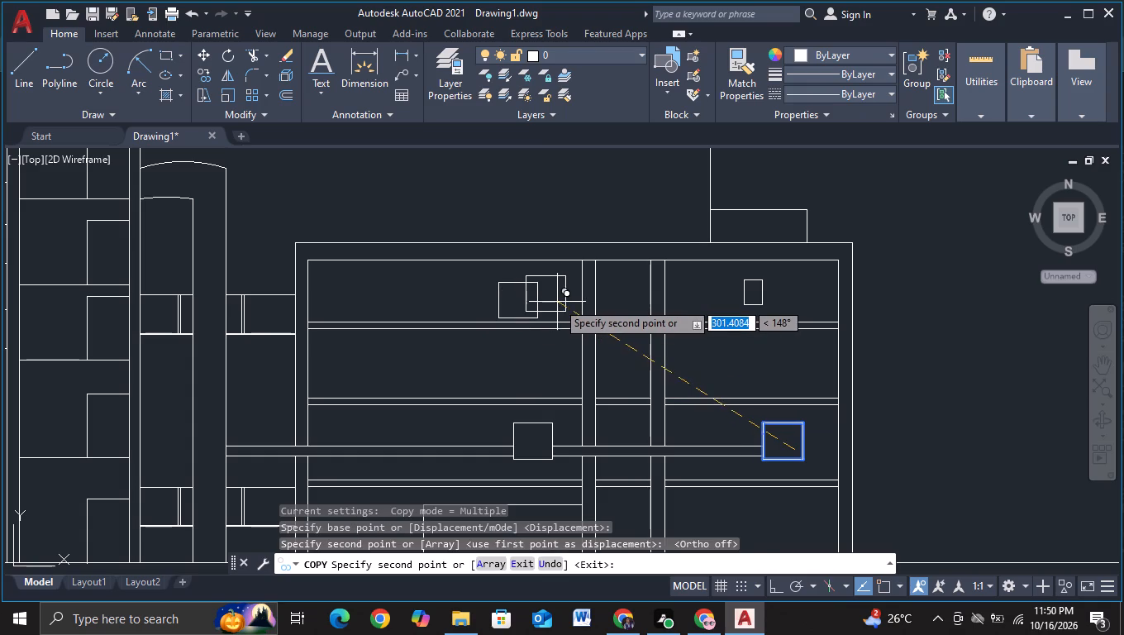
key("Escape")
Draw a horizontal line with Ortho on from inside the arched frame's outer leg into the upper copied square box.
left_click(8, 67)
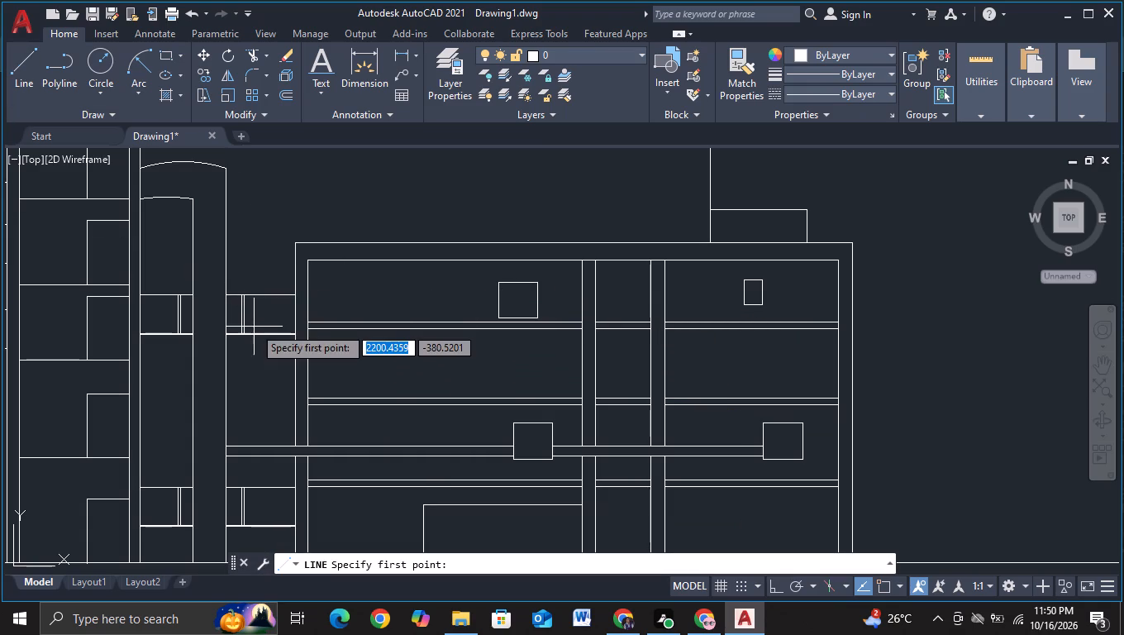
scroll(254, 327, "up", 1)
left_click(194, 298)
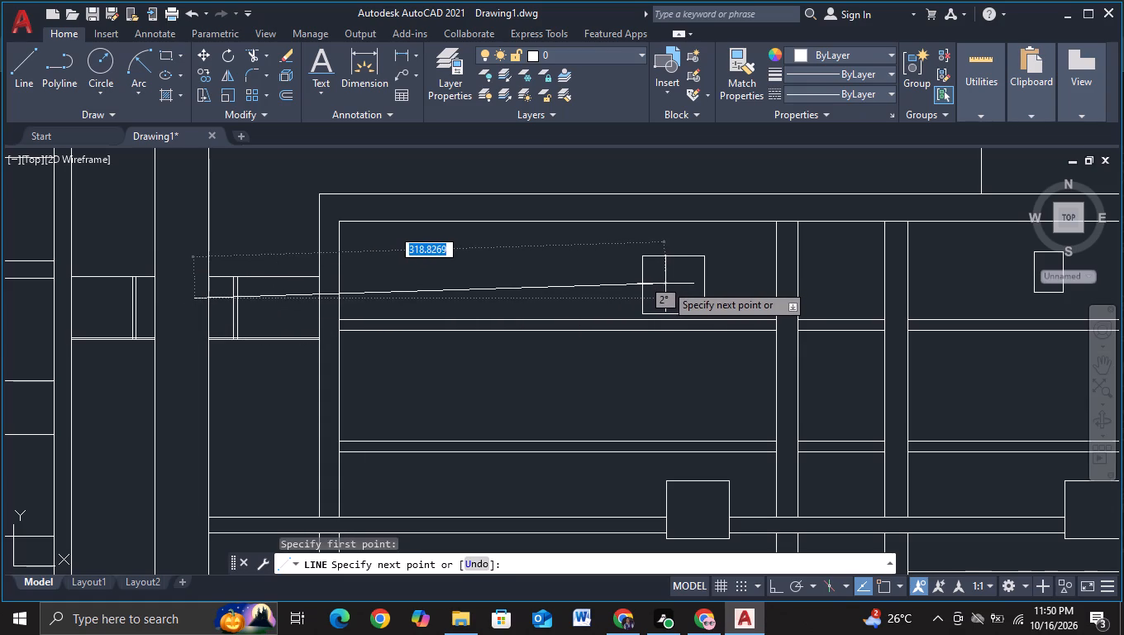
key("F8")
left_click(686, 284)
key("Escape")
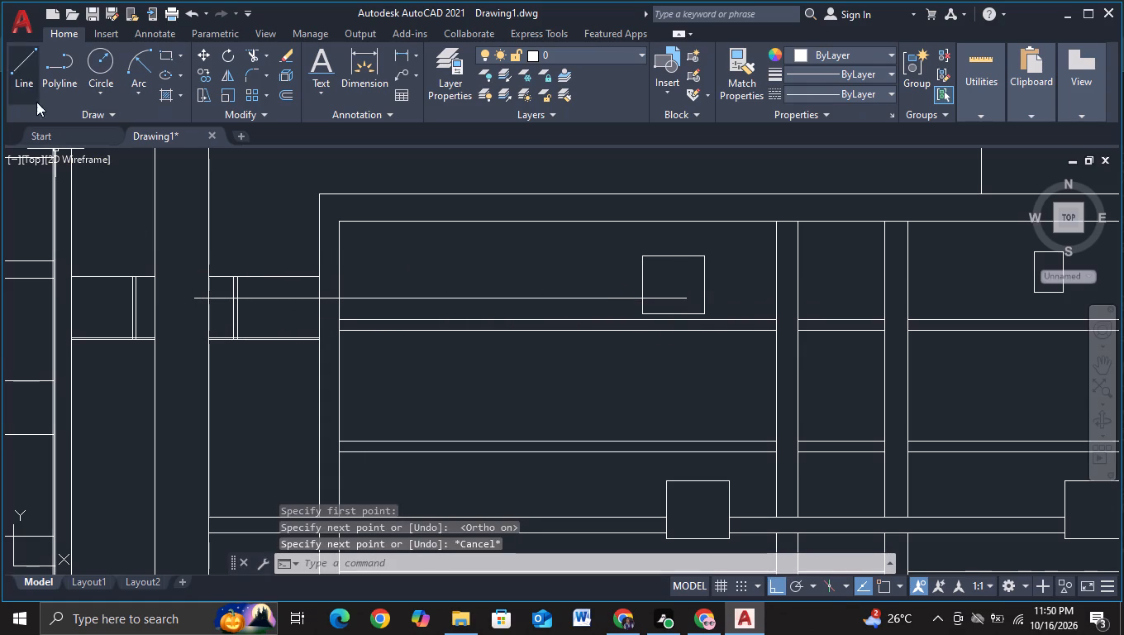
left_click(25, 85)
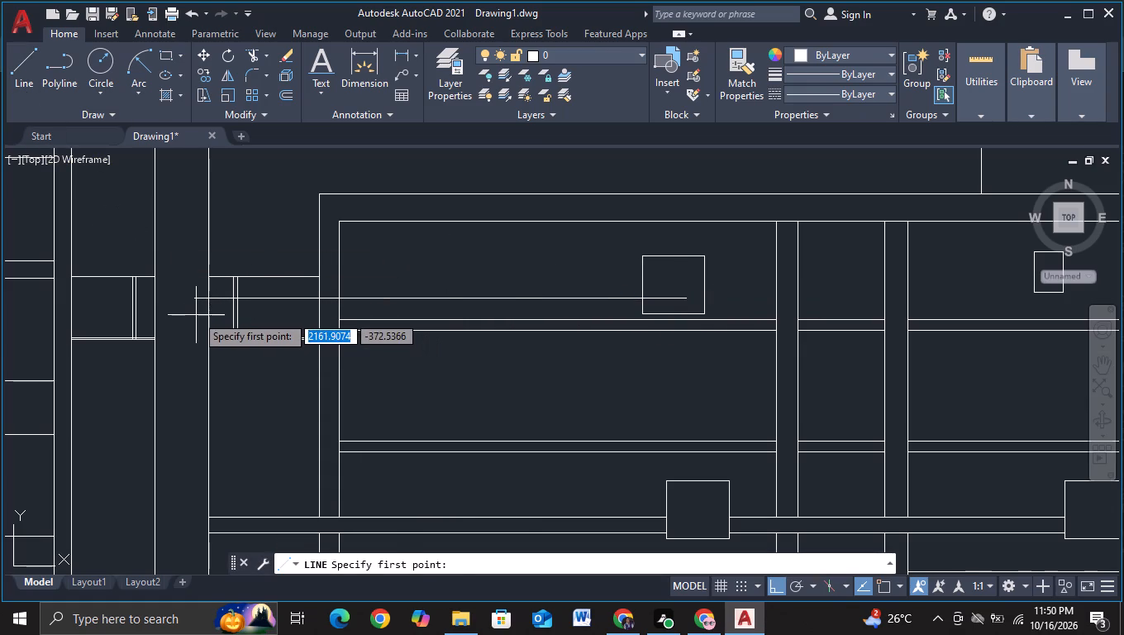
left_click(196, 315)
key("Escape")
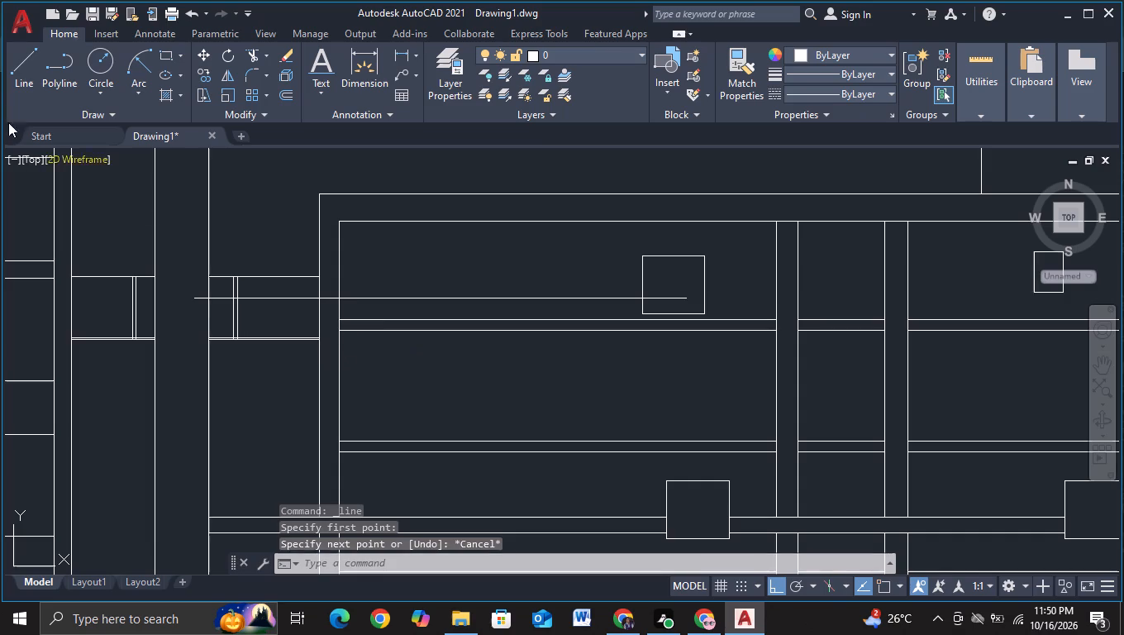
Draw a second horizontal line, with object snap on, from the upper box's lower corner to inside the arched frame's outer leg.
left_click(14, 93)
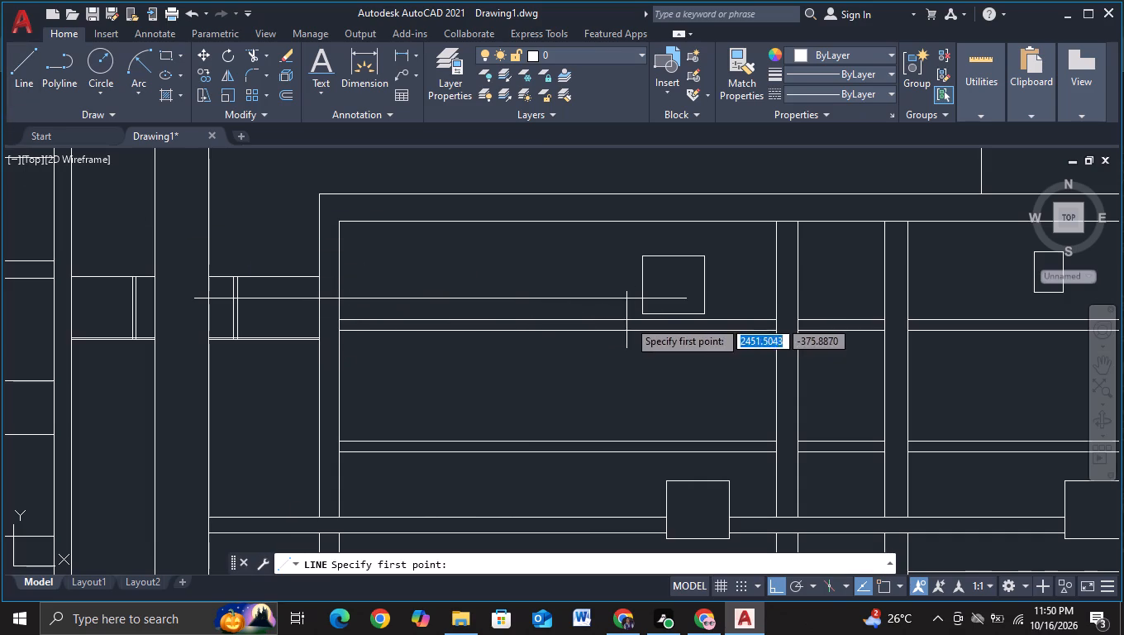
key("F3")
left_click(640, 314)
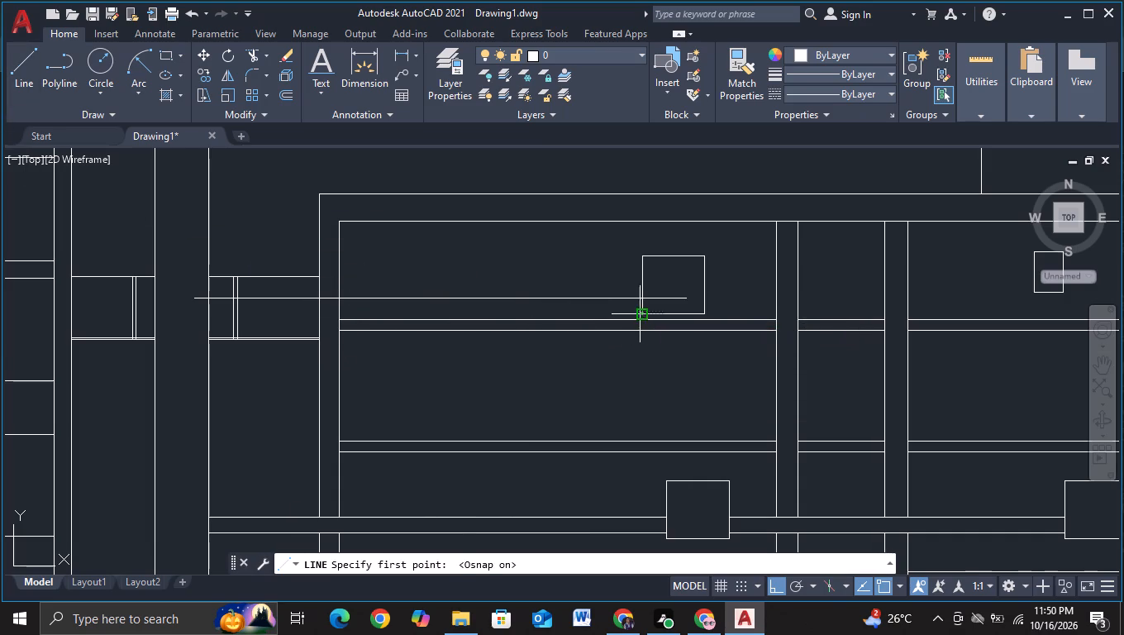
left_click(179, 328)
key("Escape")
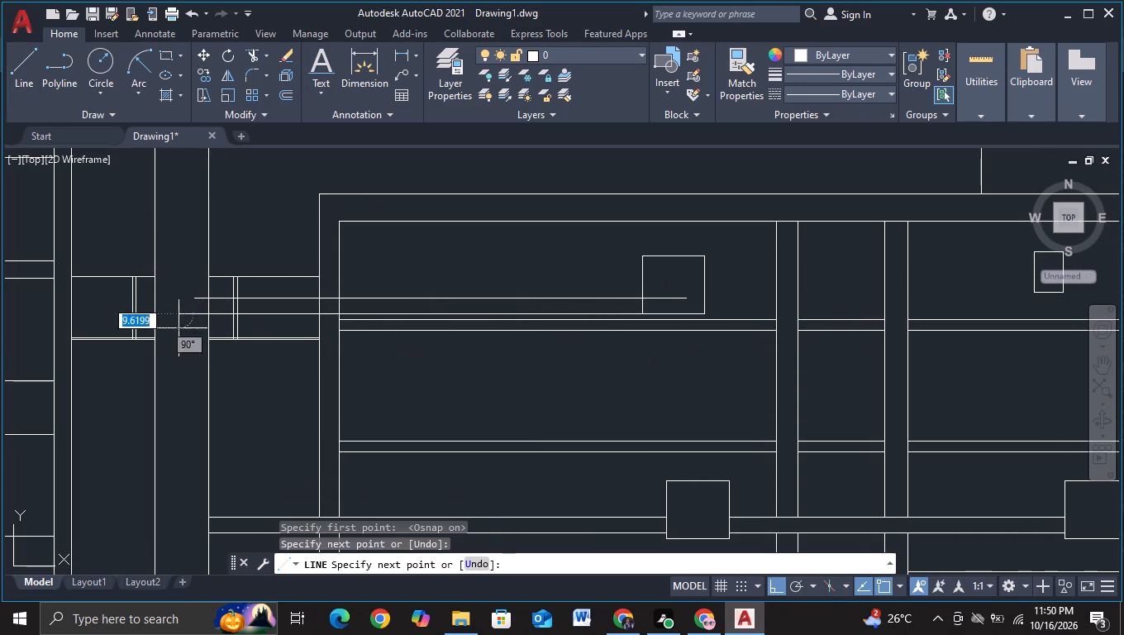
Trim the upper band's line ends at the arched frame's leg and the box, plus the verticals crossing between its two lines.
left_click(244, 53)
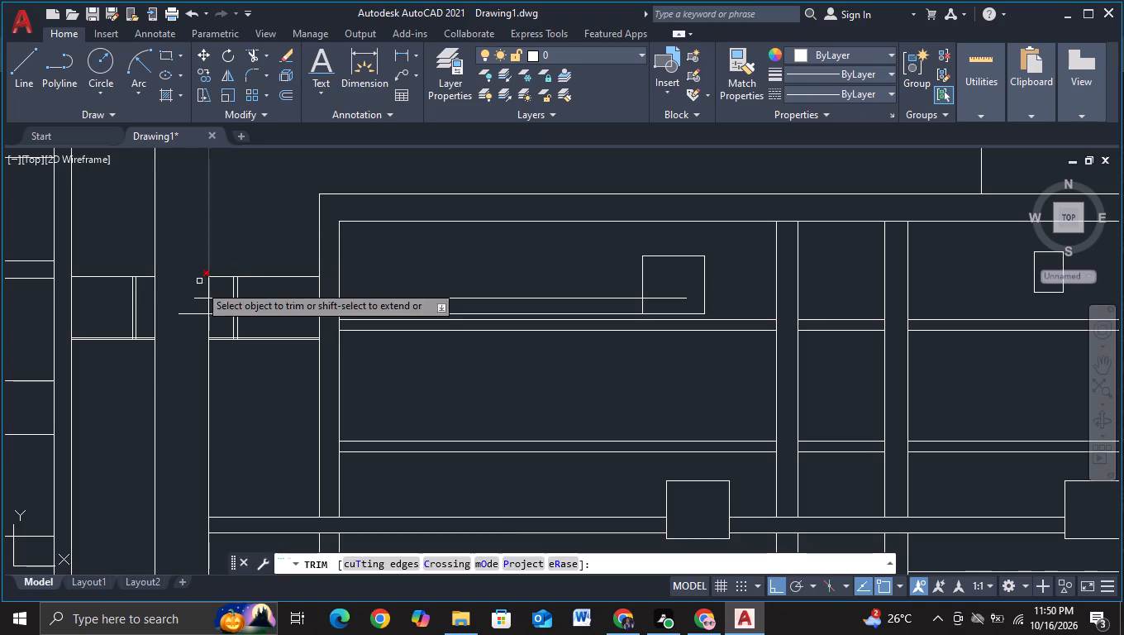
left_click_drag(192, 323, 203, 275)
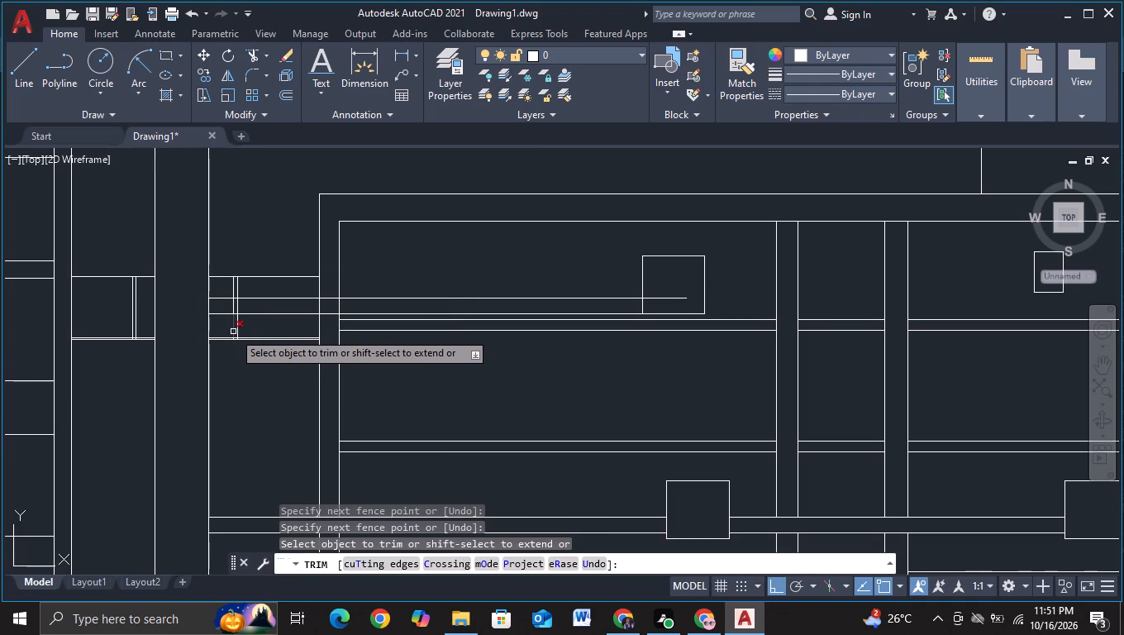
left_click_drag(221, 294, 224, 323)
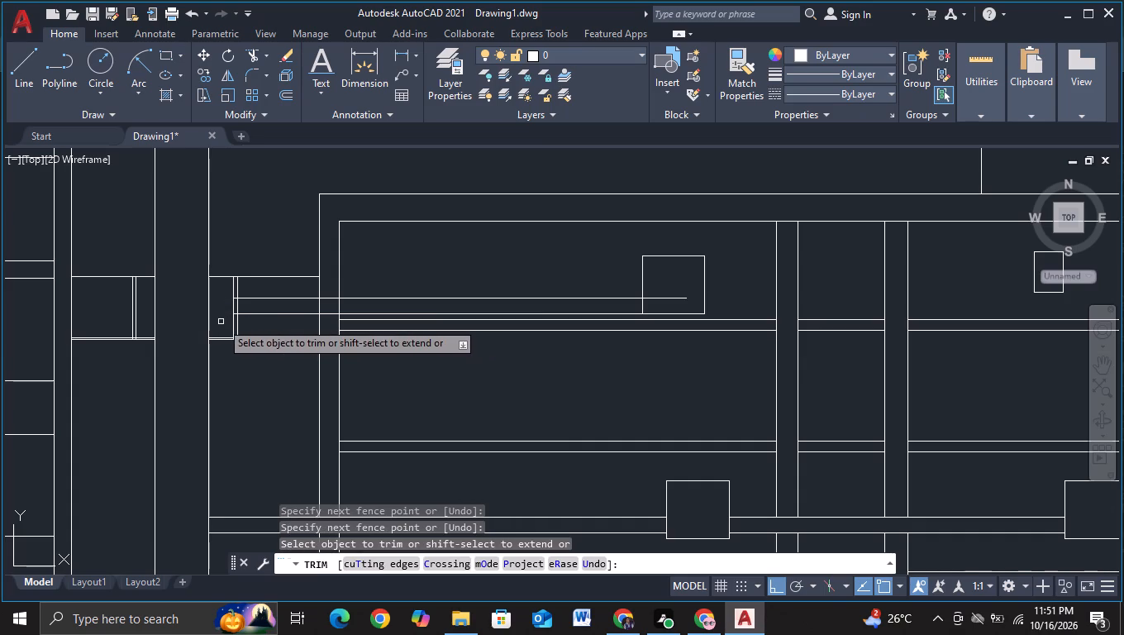
key("ctrl+z")
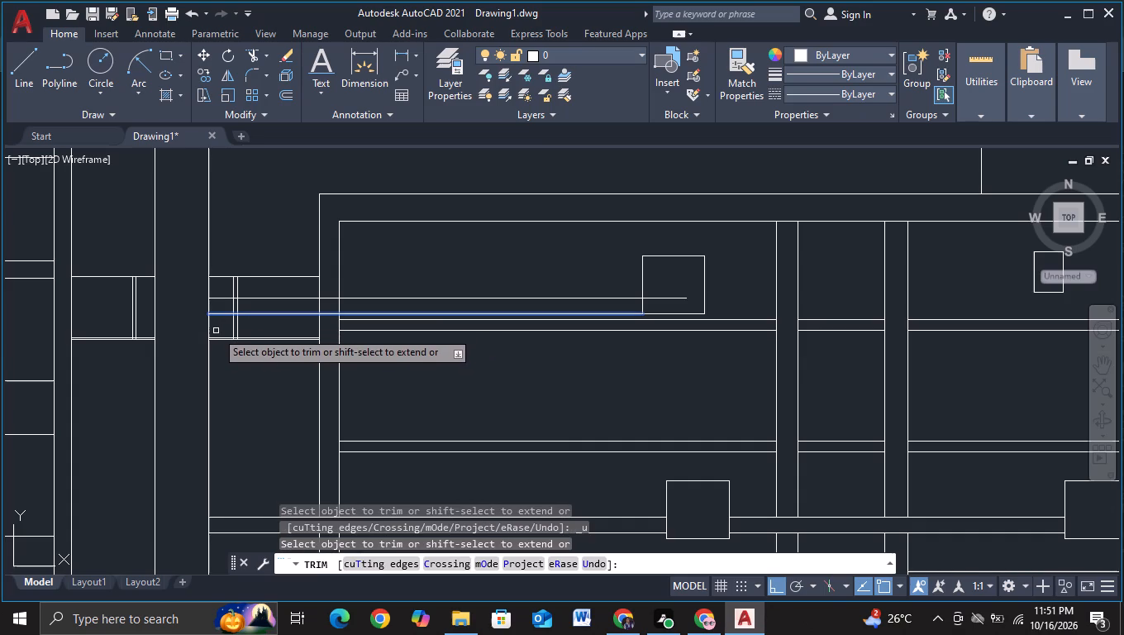
left_click_drag(226, 311, 315, 313)
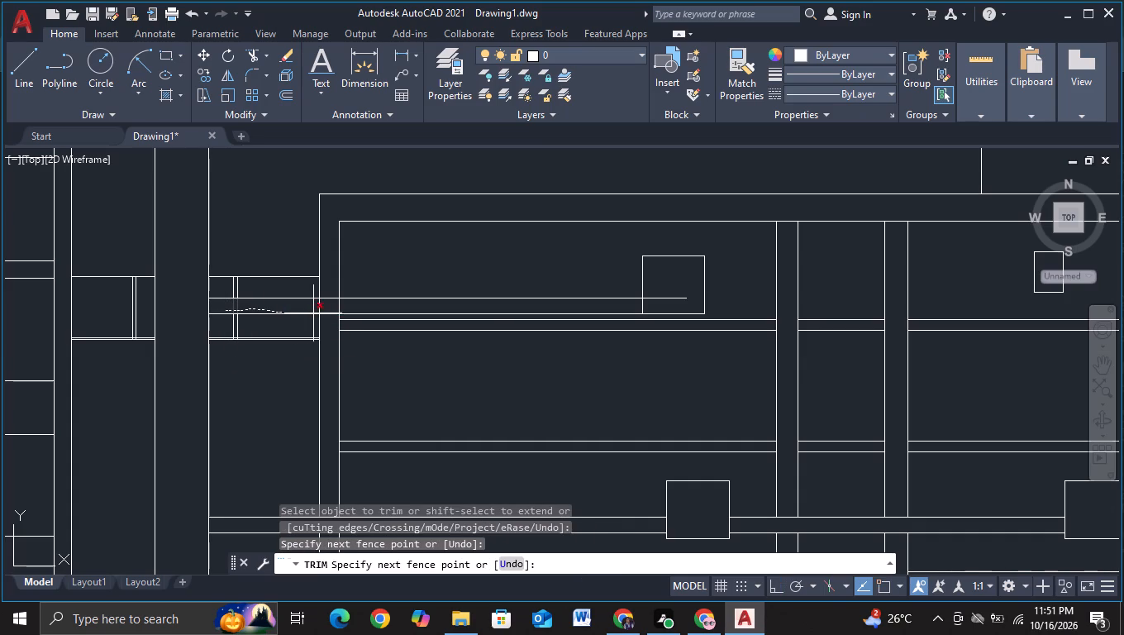
left_click_drag(315, 313, 388, 313)
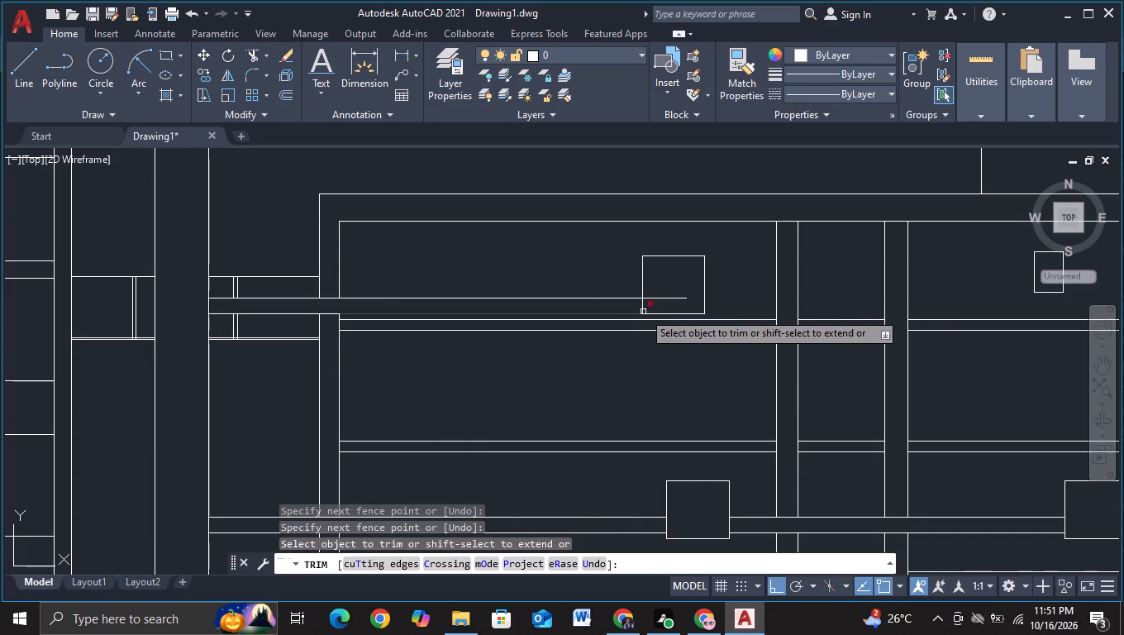
left_click_drag(664, 290, 664, 306)
scroll(631, 319, "up", 1)
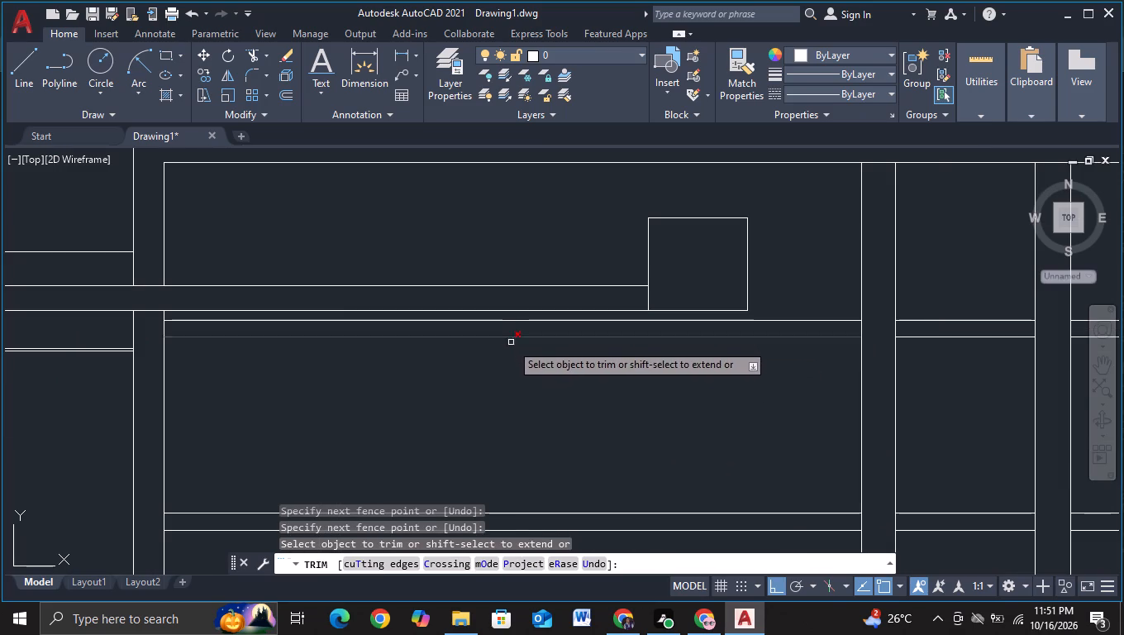
scroll(520, 381, "down", 2)
key("Escape")
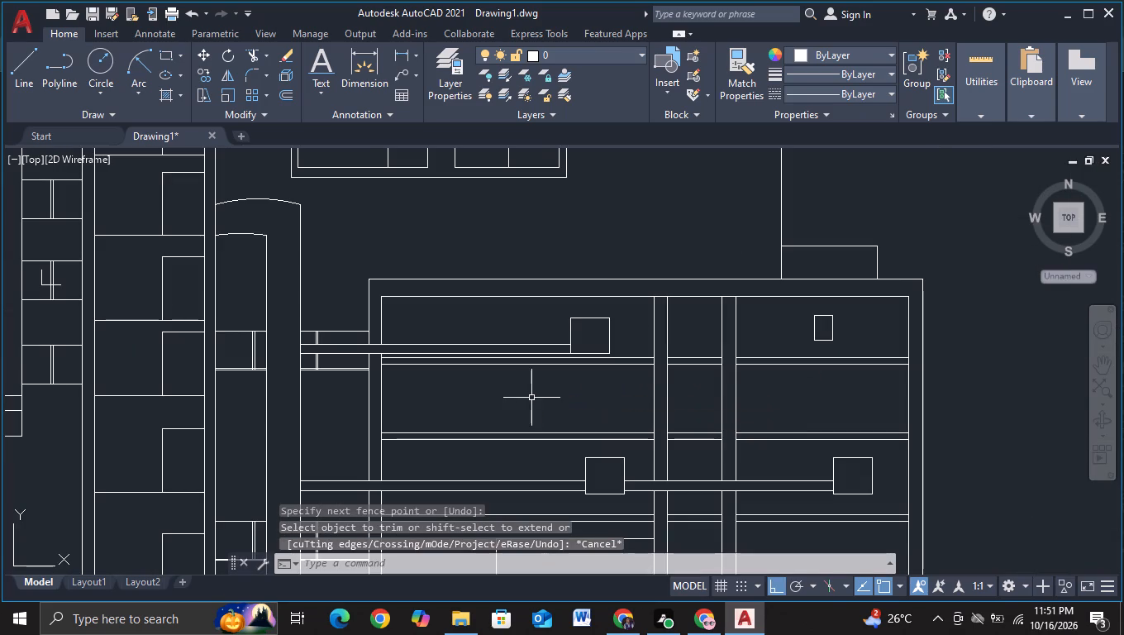
Draw a vertical line from the low block's upper corner beside the arched frame up into the raised windowed block.
scroll(531, 398, "down", 1)
scroll(921, 381, "down", 1)
middle_click_drag(891, 401, 892, 307)
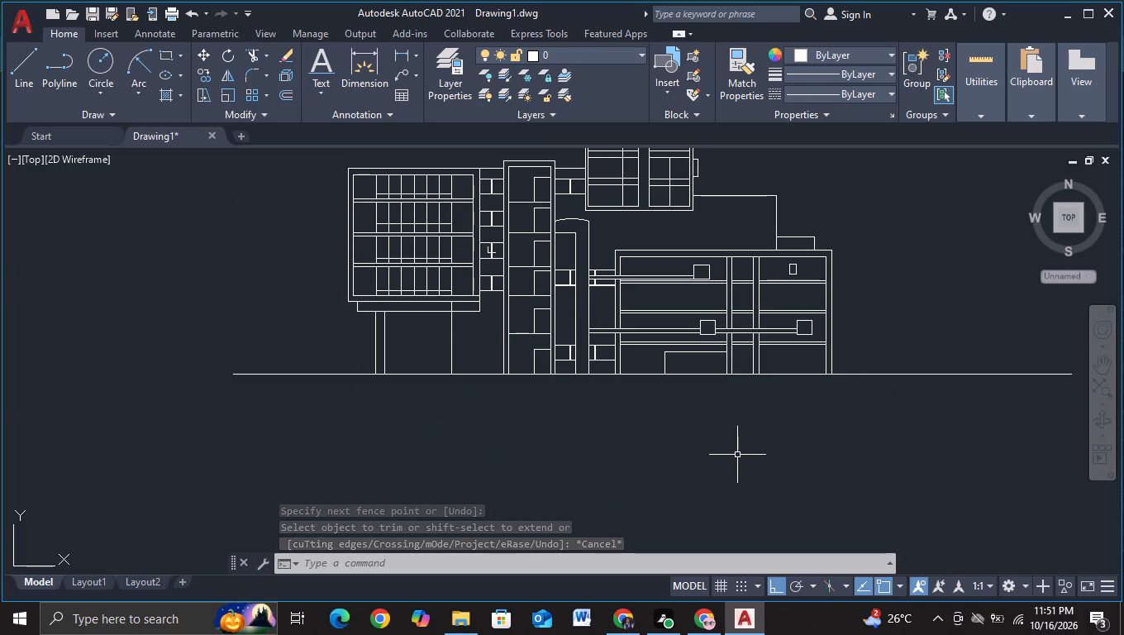
middle_click_drag(715, 461, 627, 470)
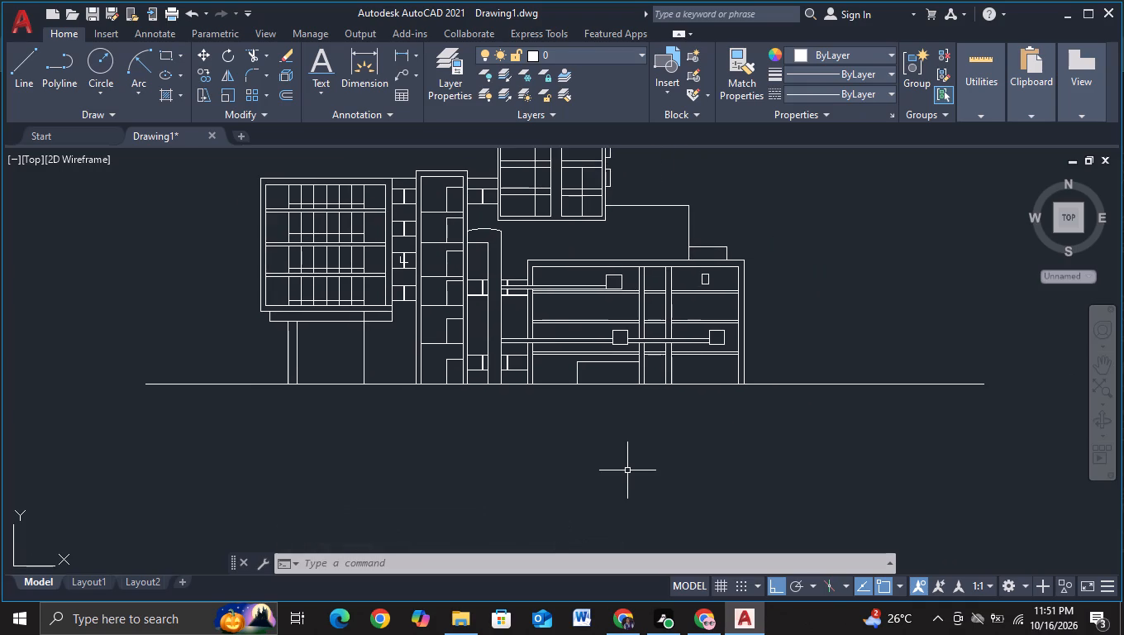
left_click(22, 81)
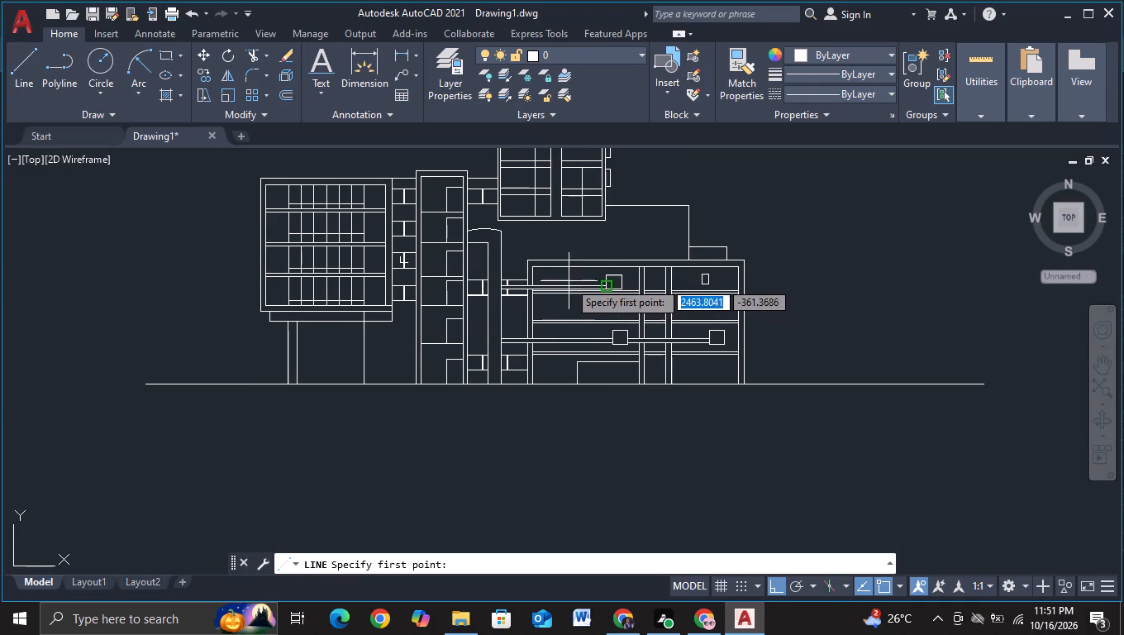
scroll(564, 280, "up", 1)
scroll(508, 202, "up", 1)
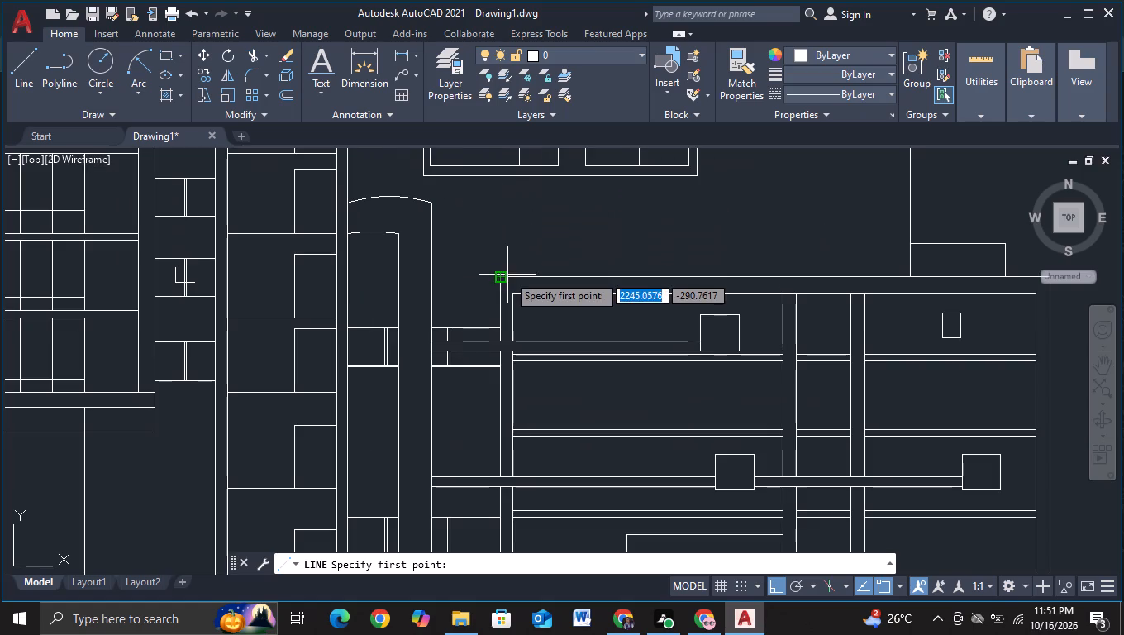
left_click_drag(503, 275, 502, 265)
middle_click_drag(480, 181, 486, 286)
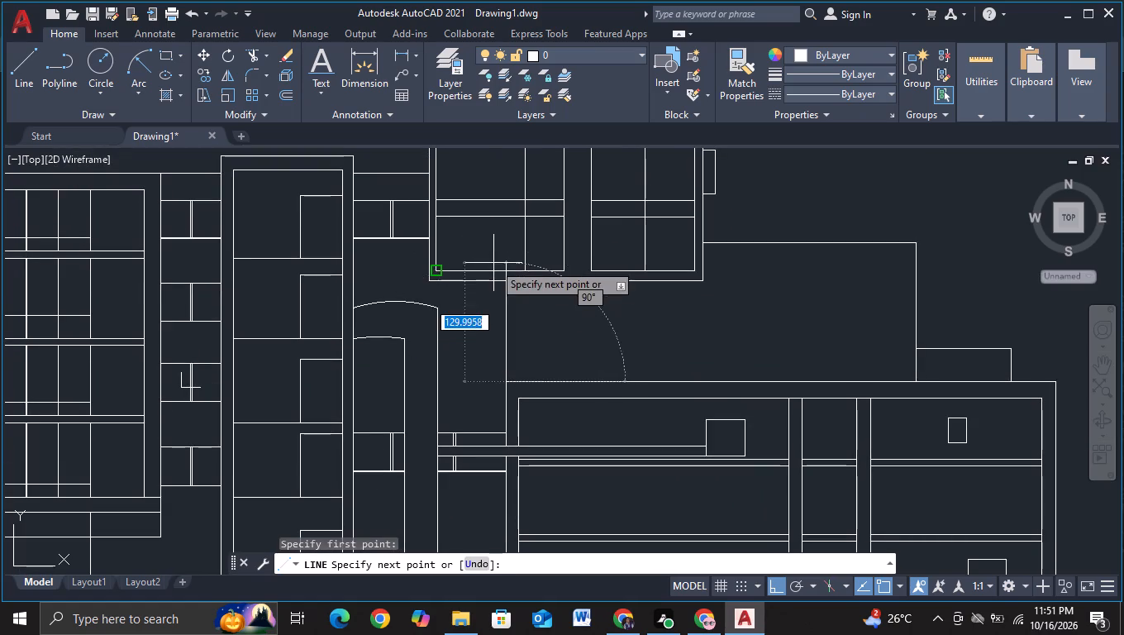
left_click(494, 260)
key("Escape")
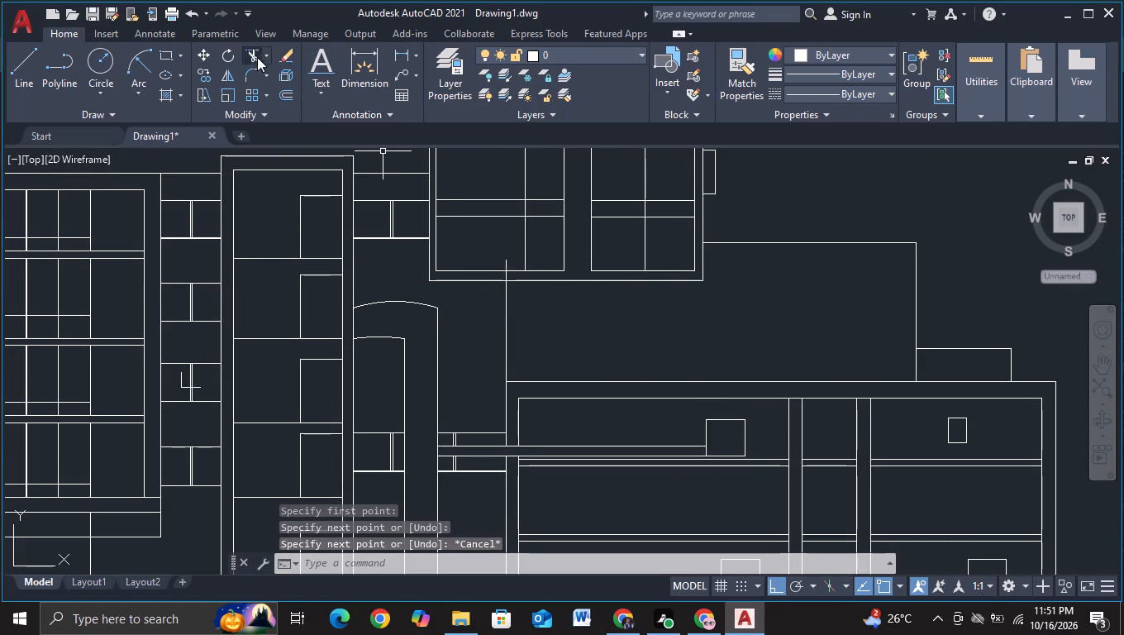
Trim the new vertical line's overshoot back to the underside of the raised windowed block.
left_click(252, 58)
left_click(508, 264)
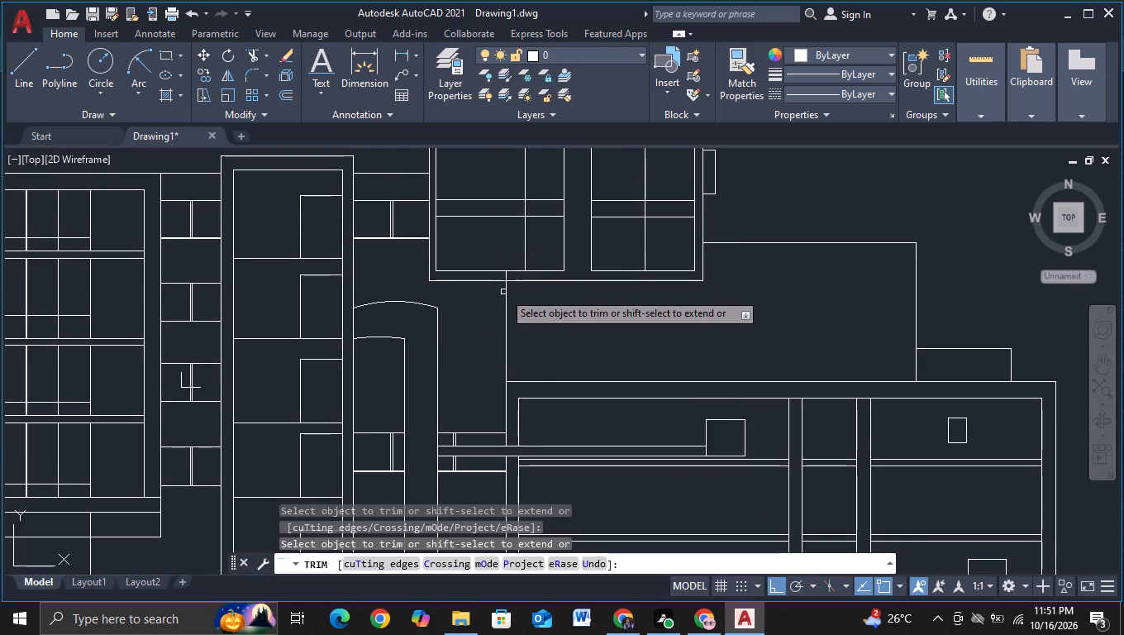
left_click(506, 275)
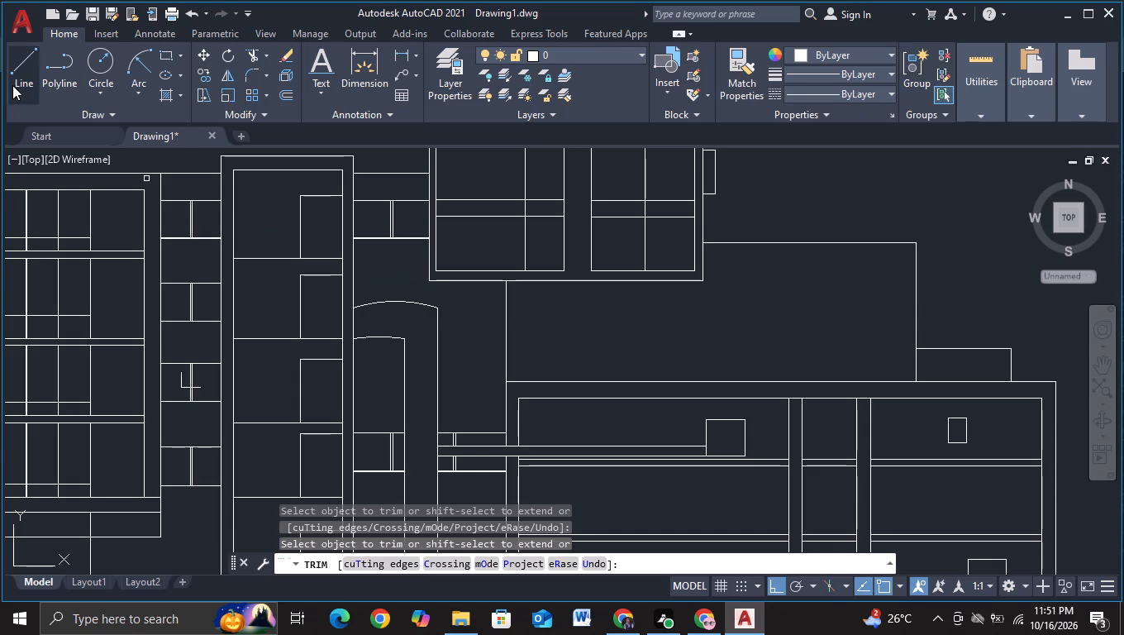
Draw a low, wide three-sided parapet outline on the low block's roof, with both ends extending below the roof line.
left_click(12, 85)
scroll(391, 322, "up", 1)
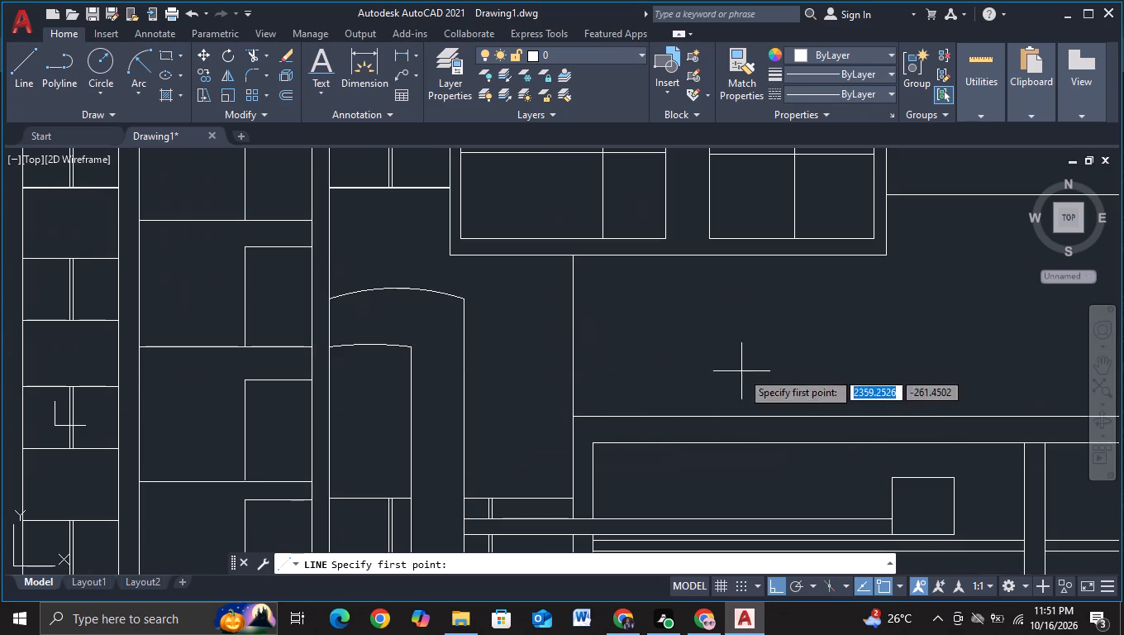
middle_click_drag(741, 371, 562, 363)
left_click_drag(493, 418, 492, 407)
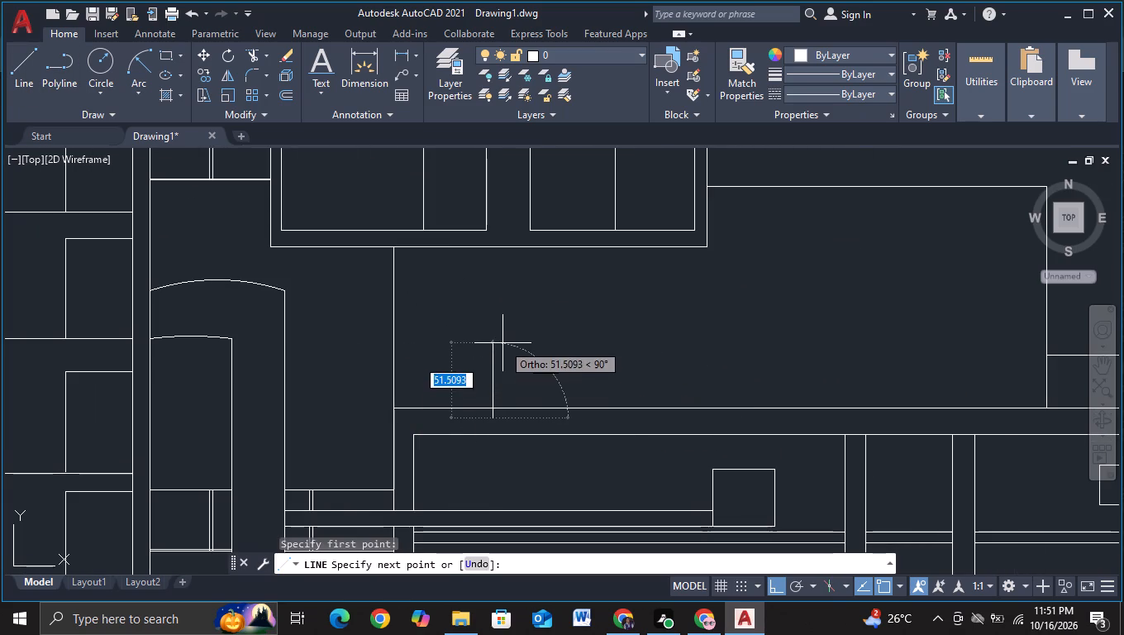
left_click(494, 380)
middle_click_drag(947, 390, 581, 384)
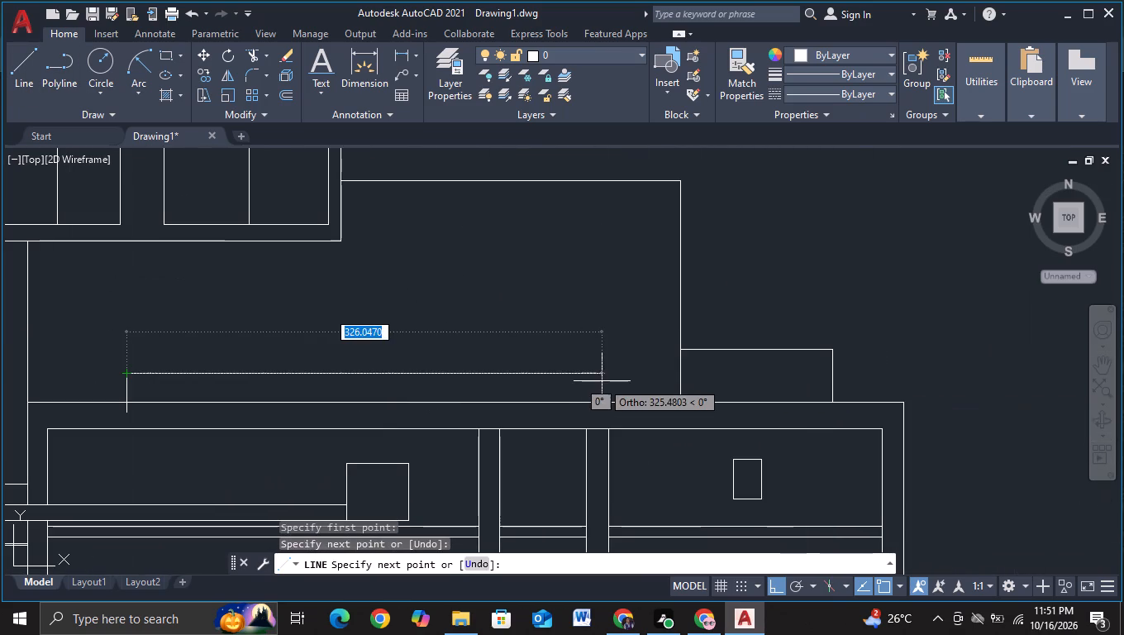
left_click(620, 382)
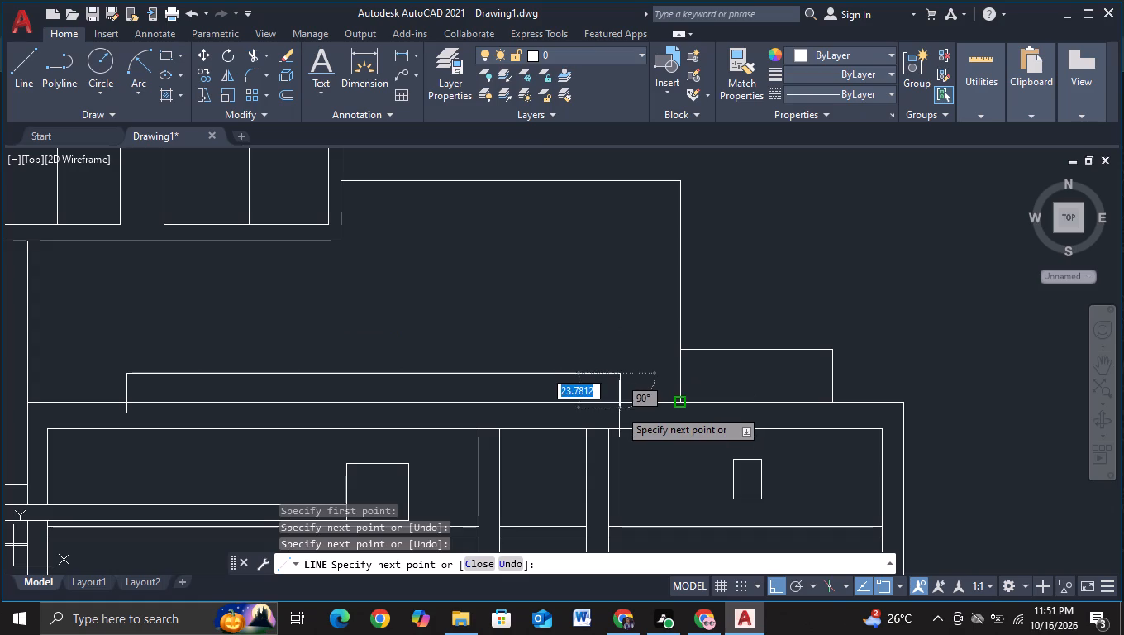
scroll(618, 408, "up", 2)
left_click(599, 424)
key("Escape")
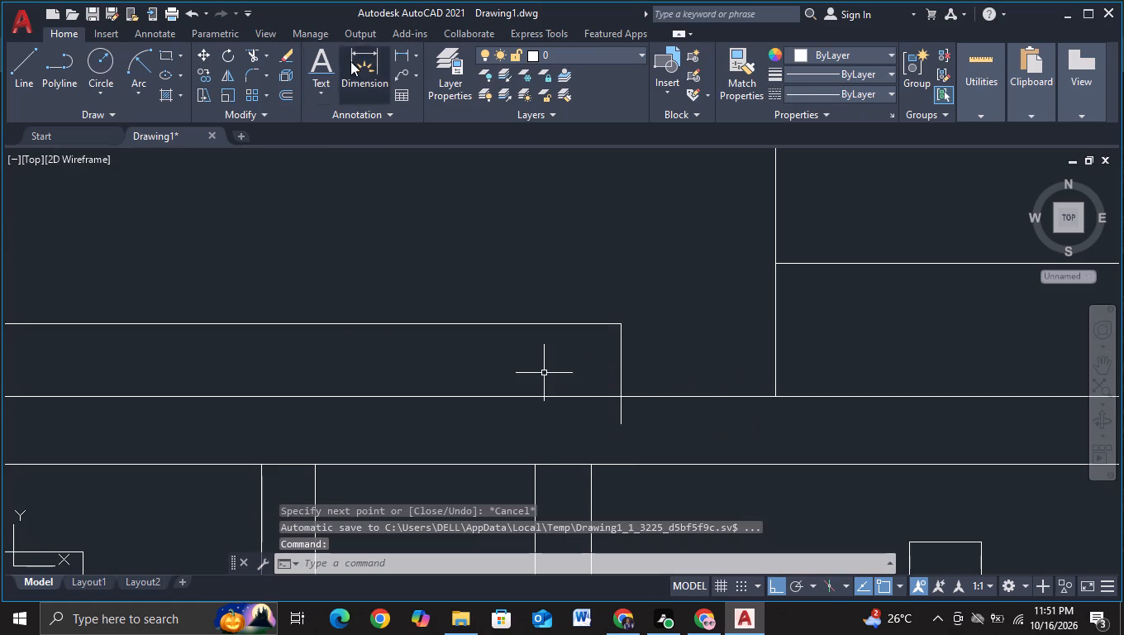
Trim both ends of the parapet outline where they overrun the low block's roof line.
left_click(256, 56)
left_click(617, 413)
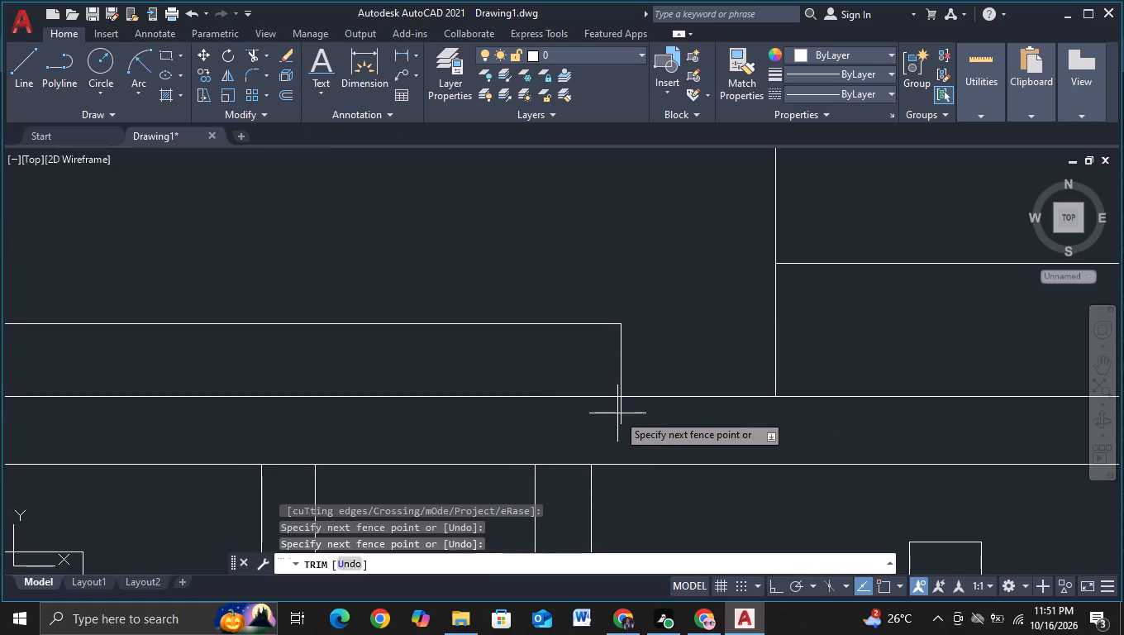
left_click(641, 411)
middle_click_drag(374, 411, 877, 438)
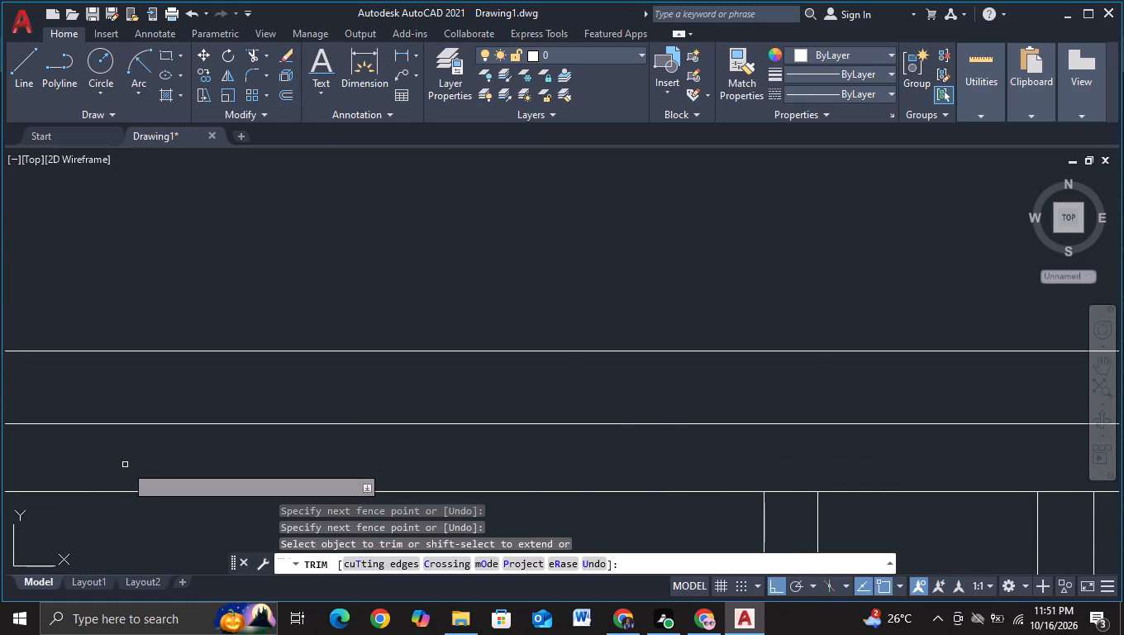
middle_click_drag(125, 465, 664, 469)
left_click_drag(383, 456, 451, 455)
left_click_drag(449, 450, 446, 450)
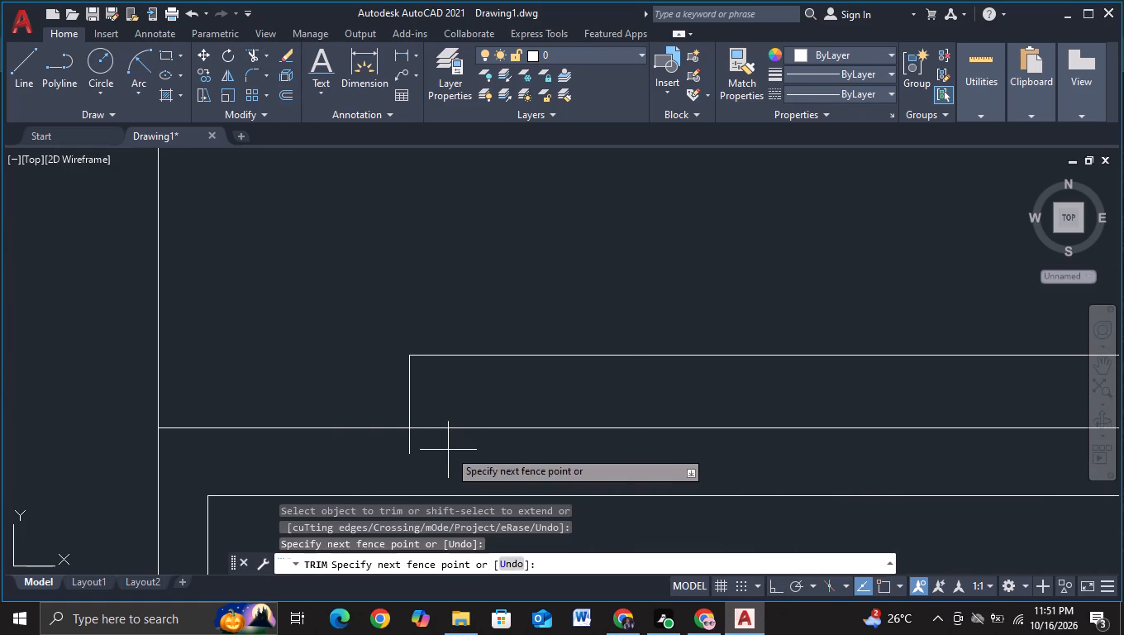
left_click_drag(446, 450, 374, 444)
scroll(374, 444, "down", 2)
scroll(825, 331, "down", 2)
middle_click_drag(825, 331, 826, 327)
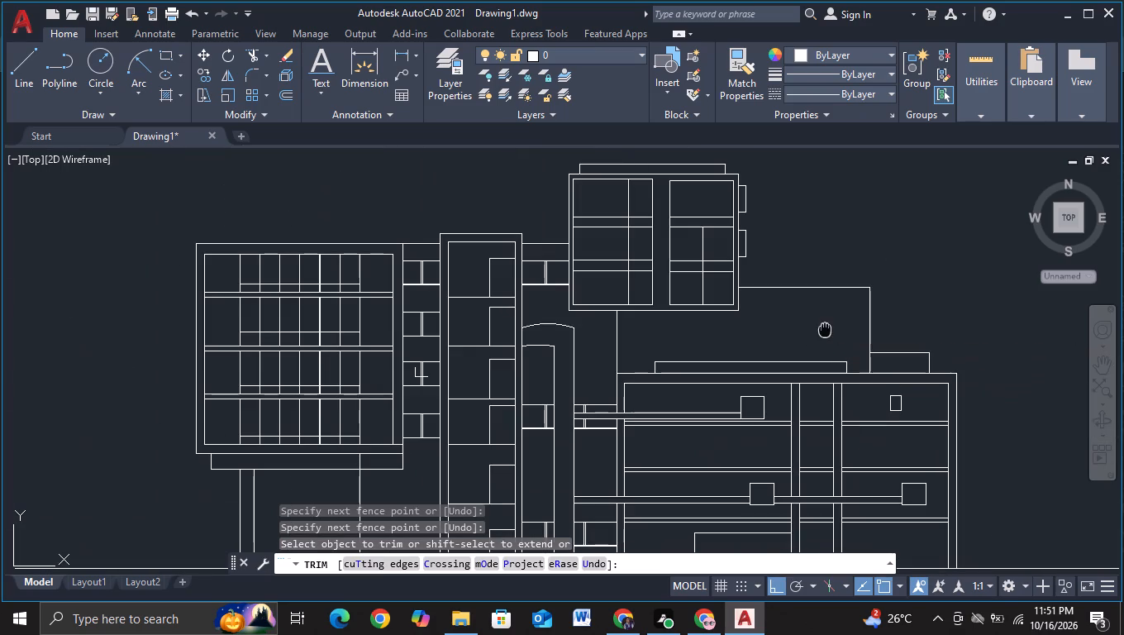
middle_click_drag(826, 327, 806, 278)
scroll(968, 261, "down", 1)
key("Escape")
Examine the whole elevation and the section drawing above it.
middle_click_drag(826, 484, 825, 484)
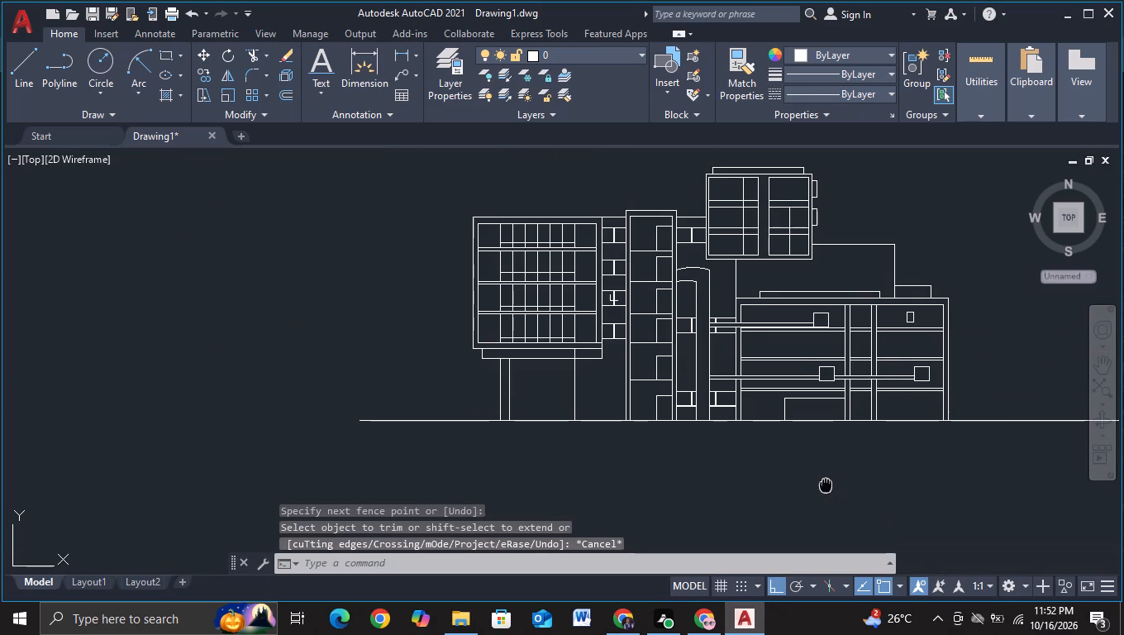
middle_click_drag(825, 484, 712, 453)
middle_click_drag(710, 433, 669, 442)
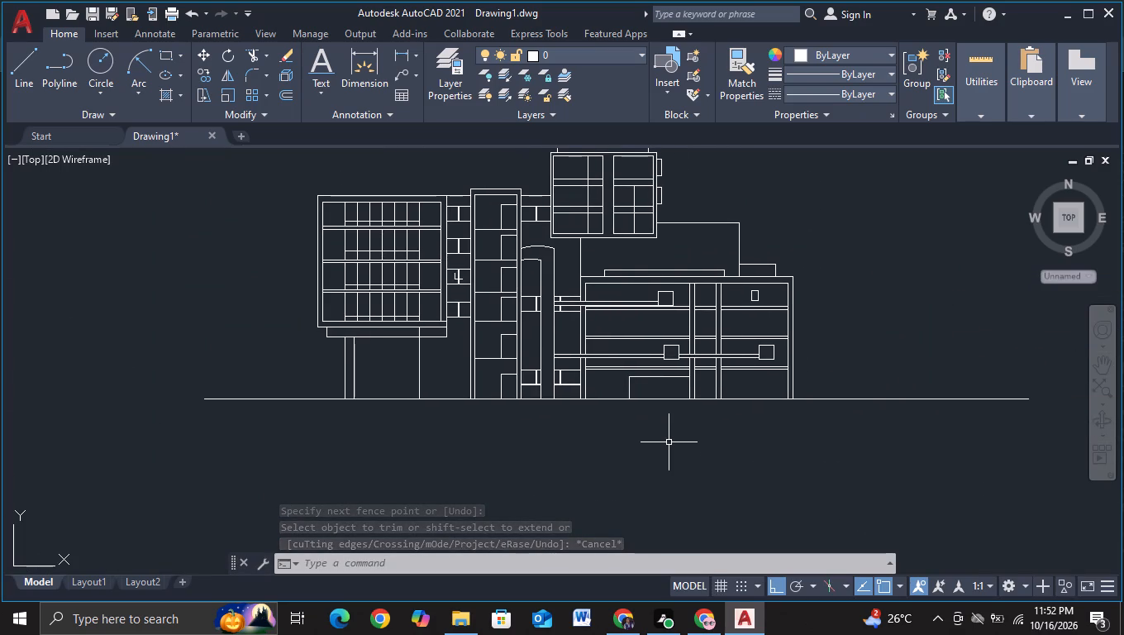
middle_click_drag(669, 442, 616, 450)
middle_click_drag(631, 453, 632, 461)
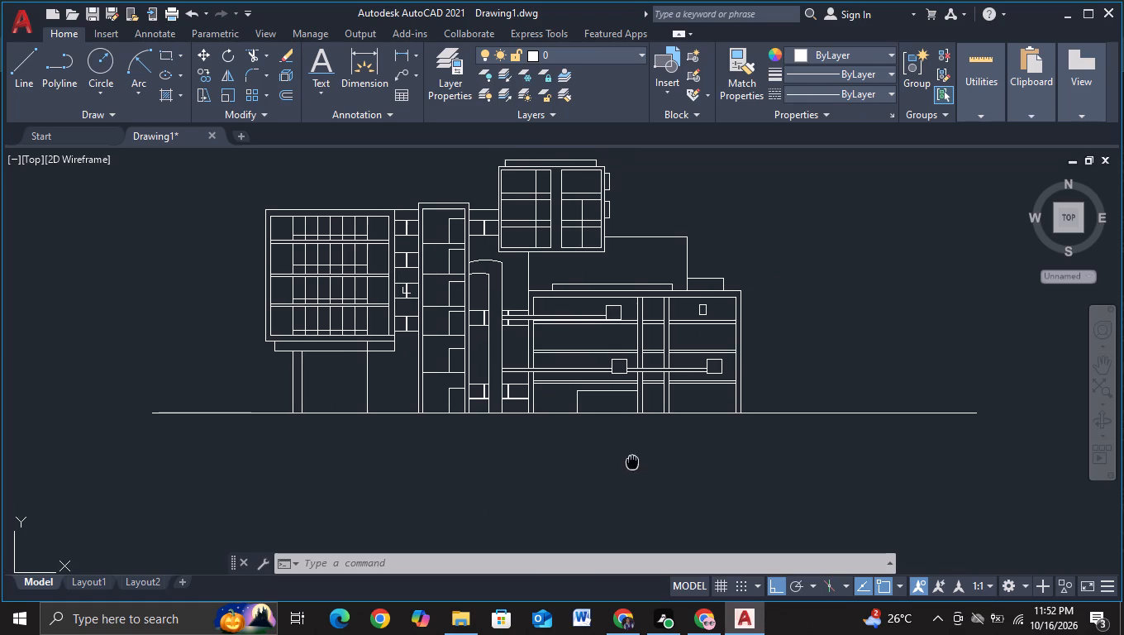
middle_click_drag(632, 461, 628, 482)
scroll(628, 482, "down", 1)
middle_click_drag(628, 482, 640, 462)
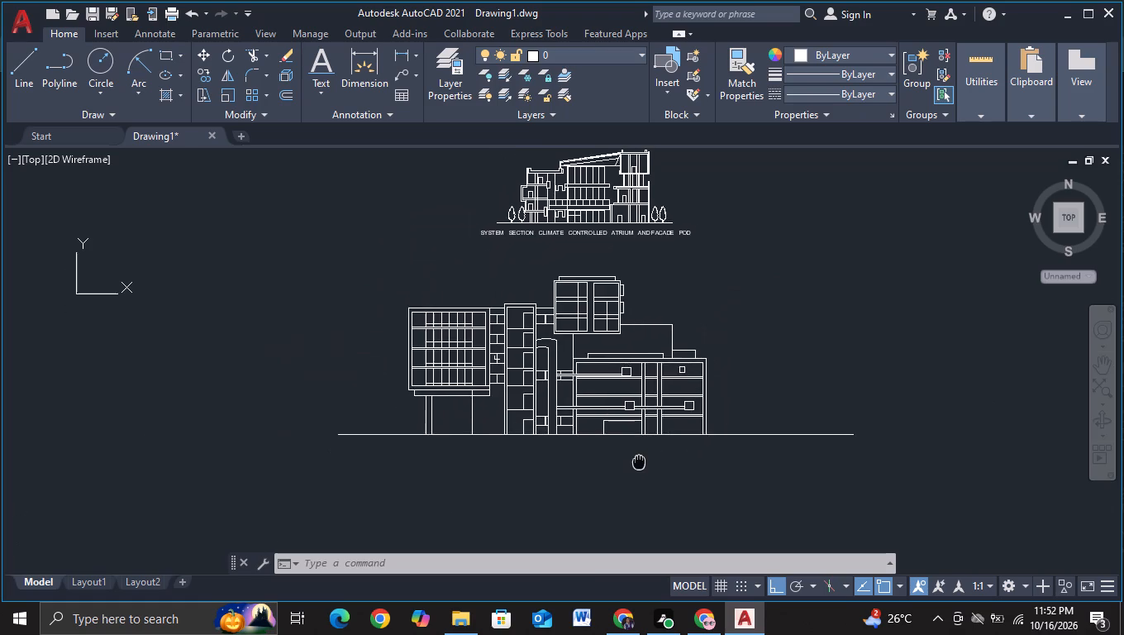
middle_click_drag(640, 462, 646, 451)
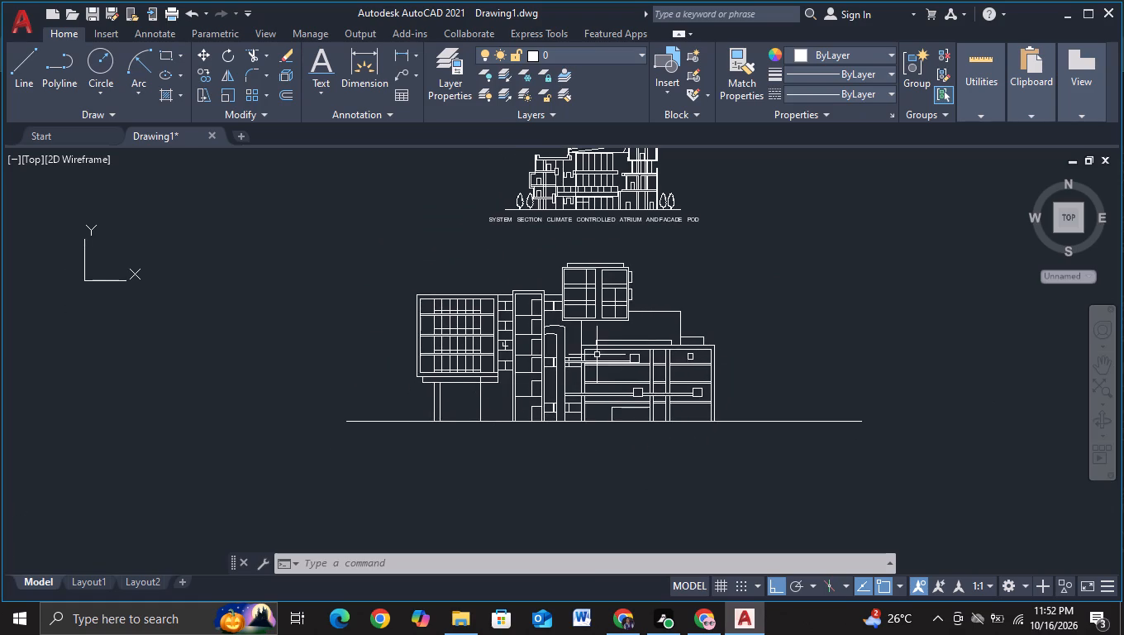
Draw a small three-sided box outline projecting from the gridded window block's outer left wall near its top, with both ends overrunning the wall.
scroll(421, 364, "up", 2)
left_click(7, 80)
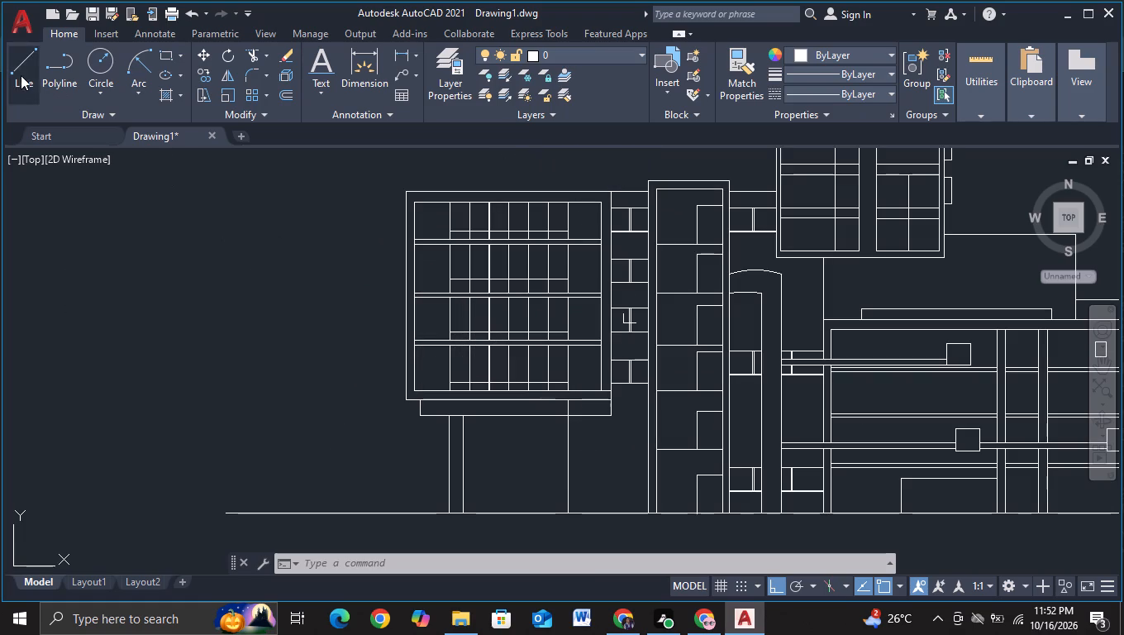
left_click(21, 75)
middle_click_drag(177, 236, 213, 302)
scroll(303, 303, "up", 1)
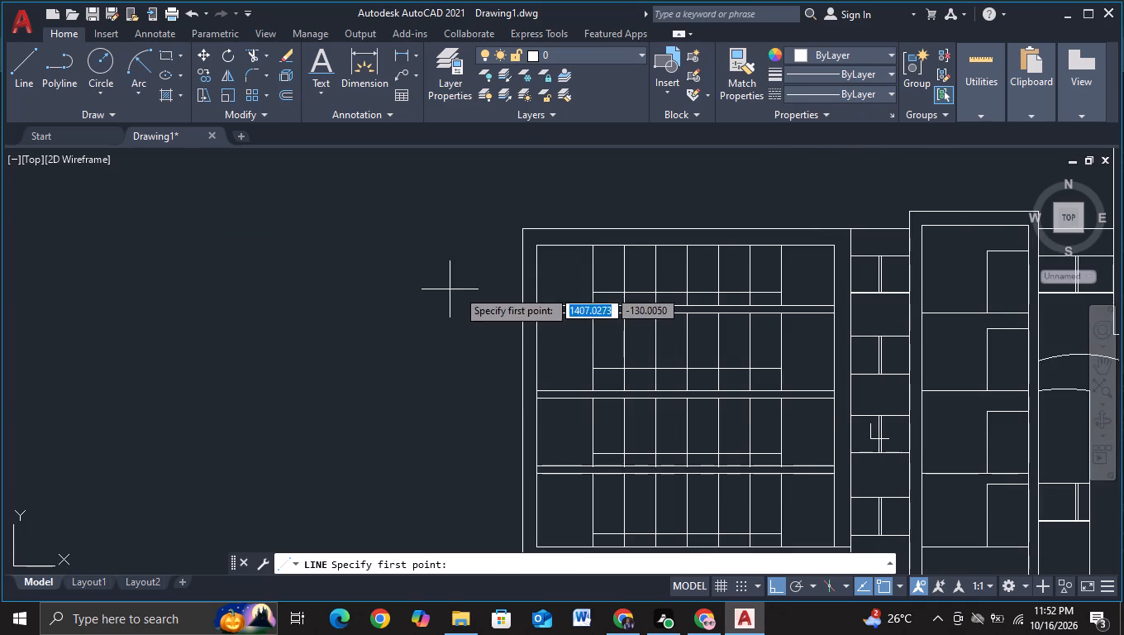
middle_click_drag(469, 291, 424, 253)
scroll(451, 233, "up", 1)
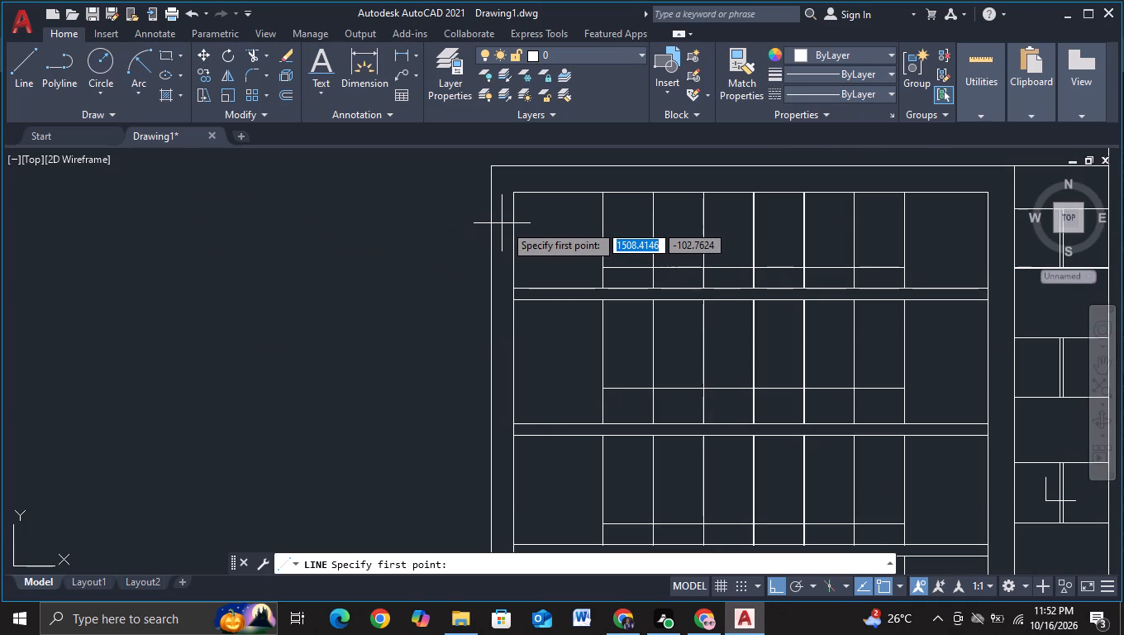
left_click(502, 224)
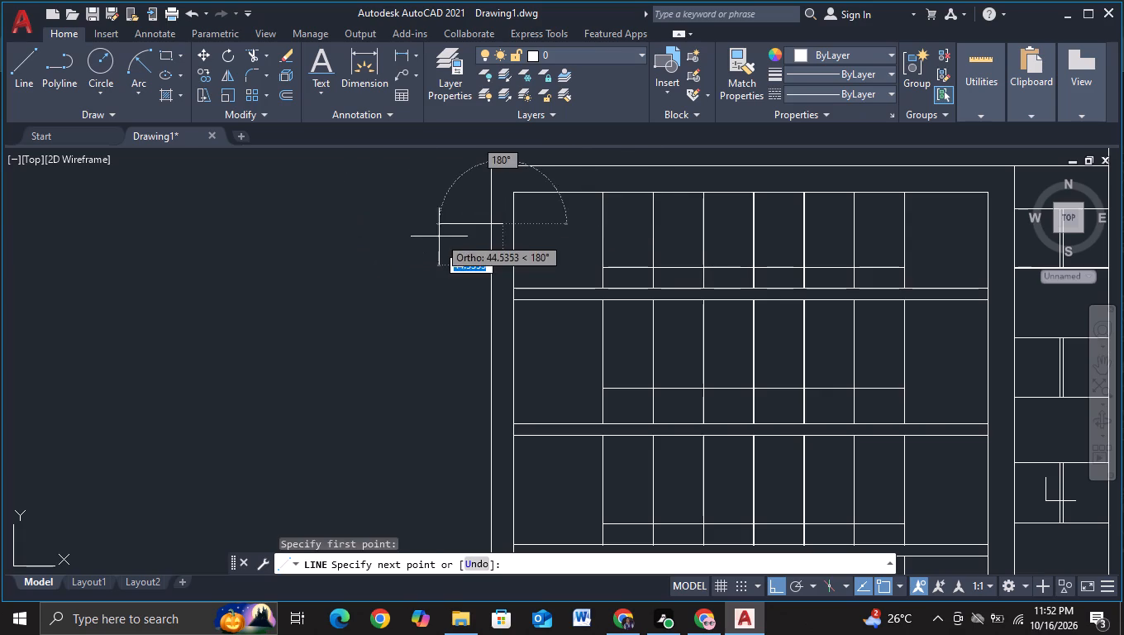
left_click(449, 228)
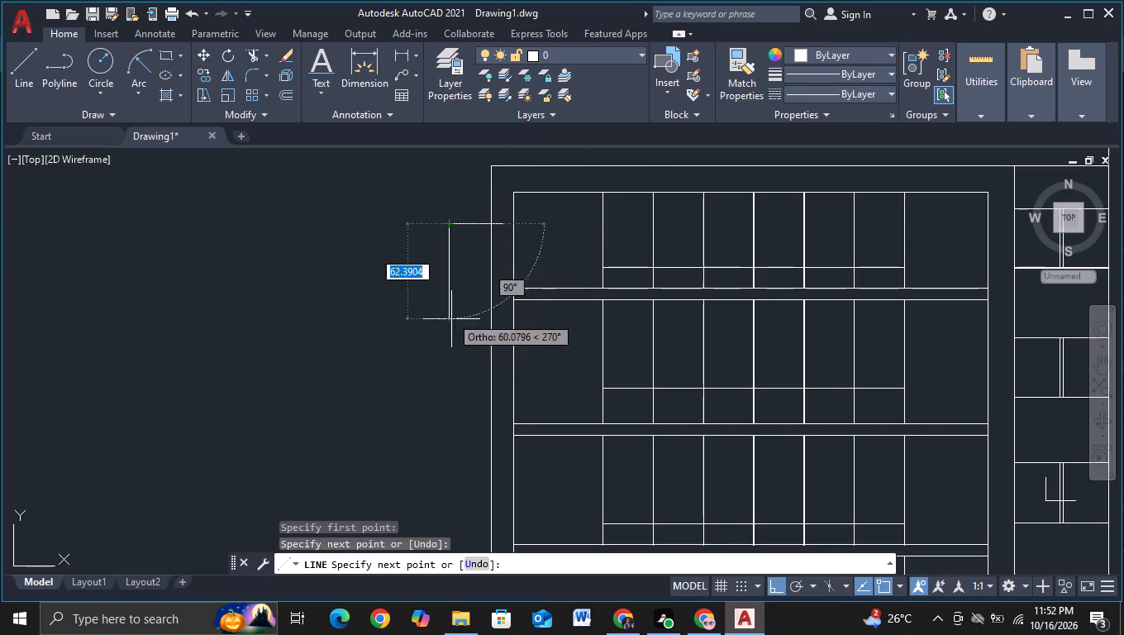
left_click(457, 346)
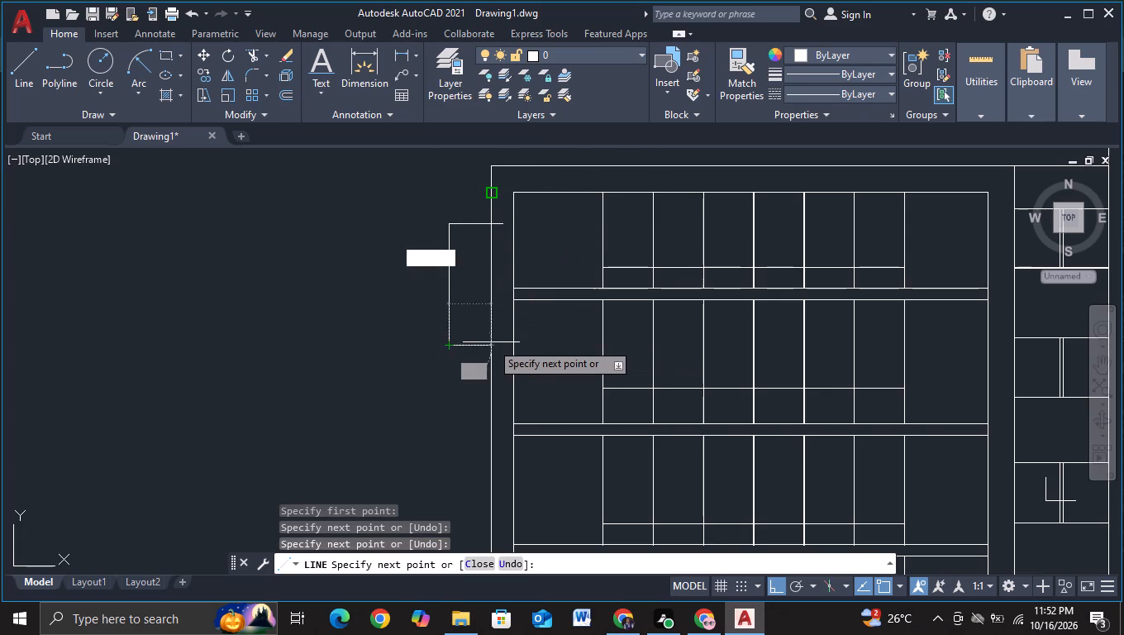
left_click(549, 365)
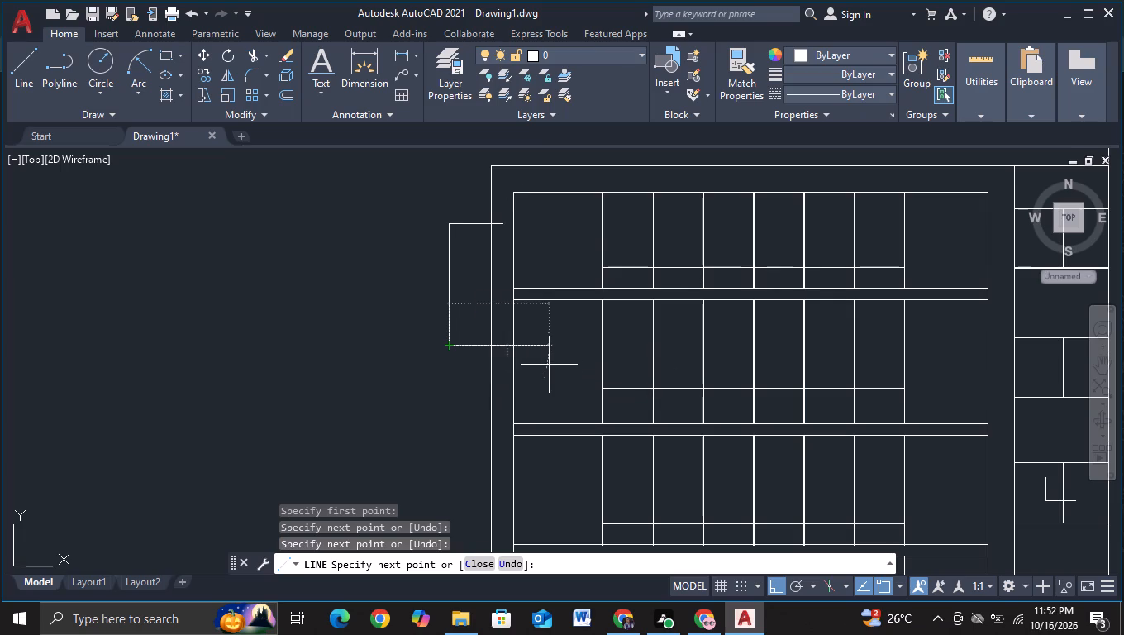
key("Escape")
Trim both ends of the projecting box outline back to the window block's outer wall and remove the leftover piece inside.
left_click(254, 56)
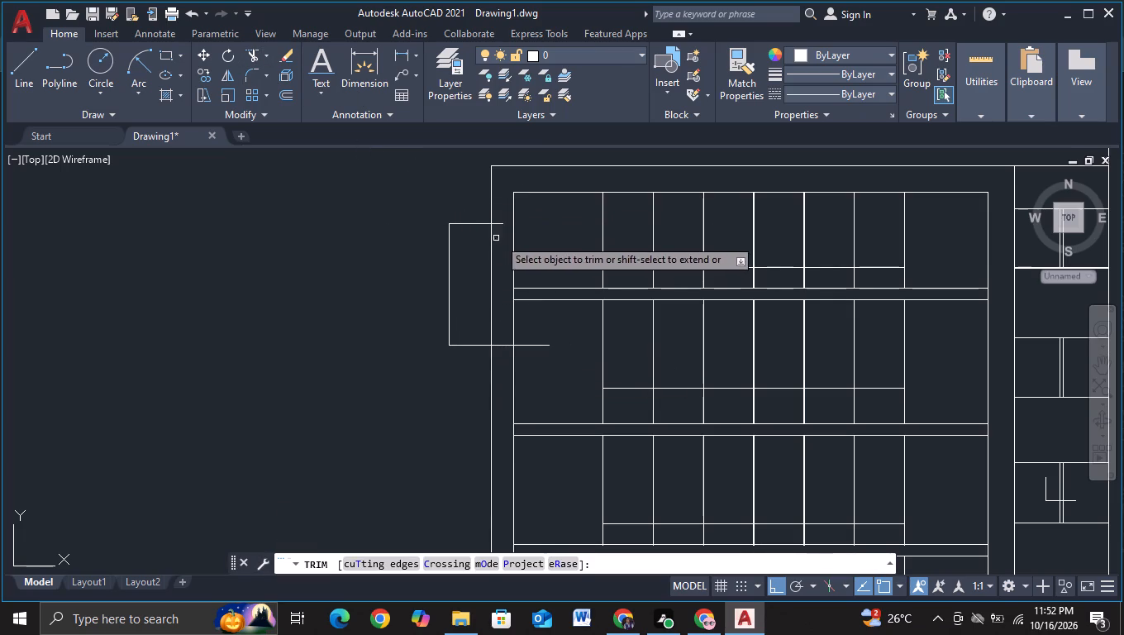
left_click(493, 226)
left_click(506, 347)
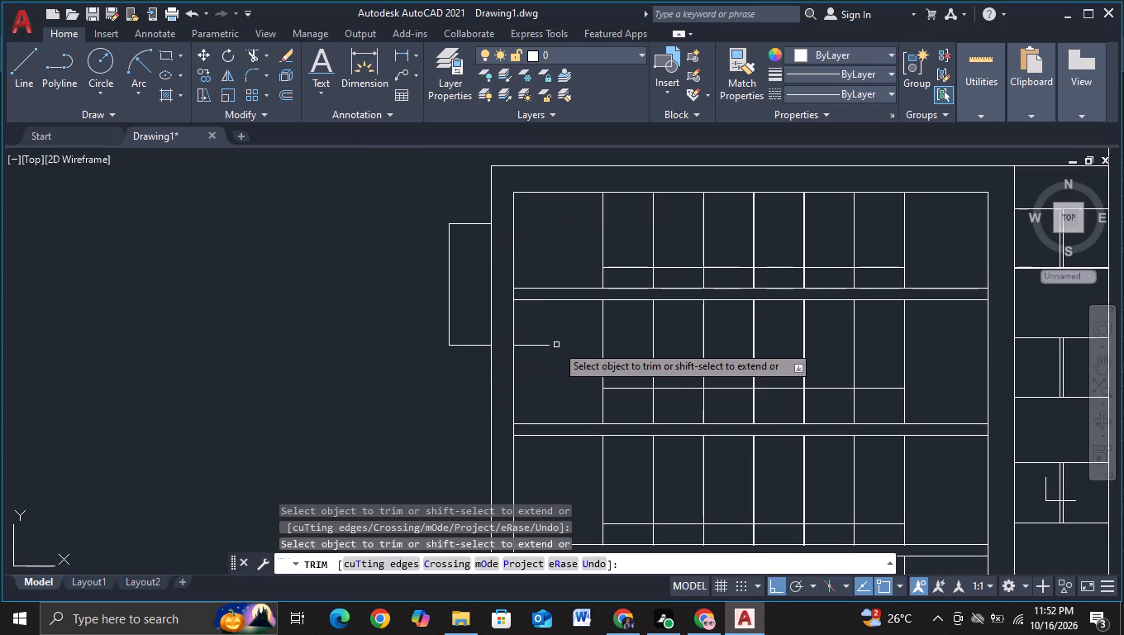
left_click_drag(552, 327, 536, 368)
scroll(535, 361, "down", 1)
key("Escape")
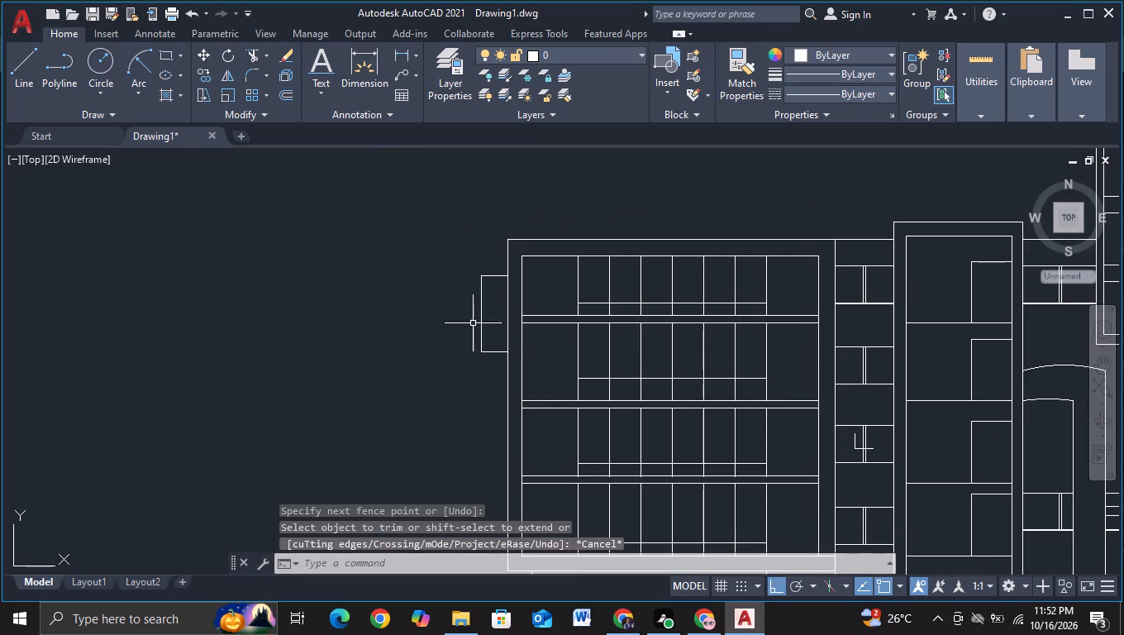
Copy the projecting box outline straight down the window block's outer wall twice, at the middle and near the bottom.
left_click_drag(450, 248, 494, 250)
key("Escape")
left_click_drag(483, 255, 476, 389)
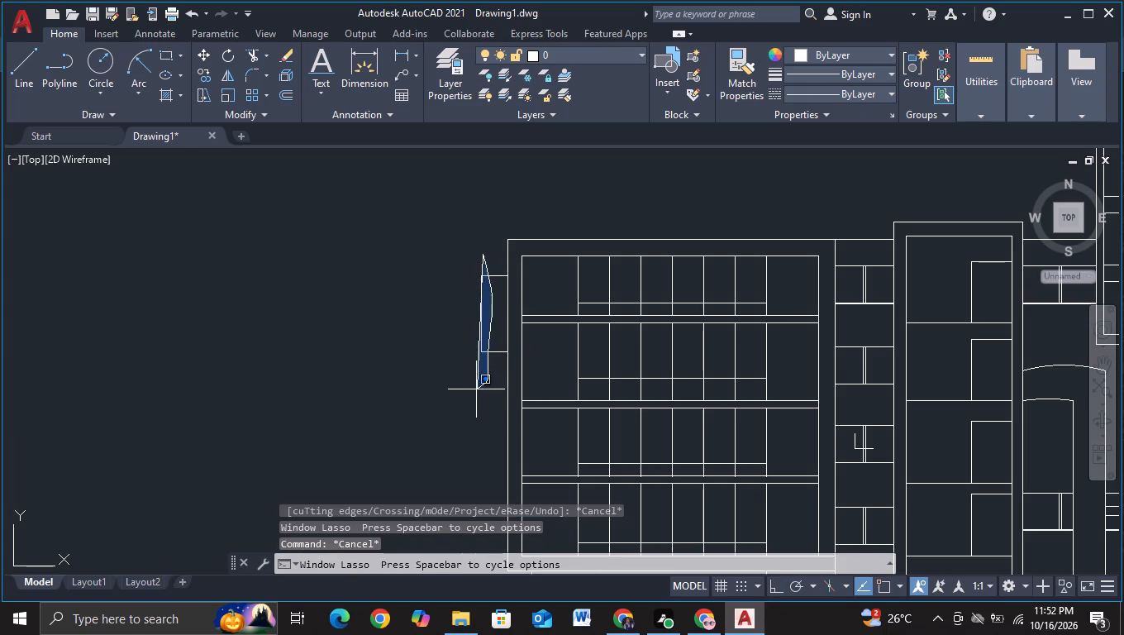
left_click_drag(476, 389, 475, 379)
left_click_drag(490, 375, 485, 255)
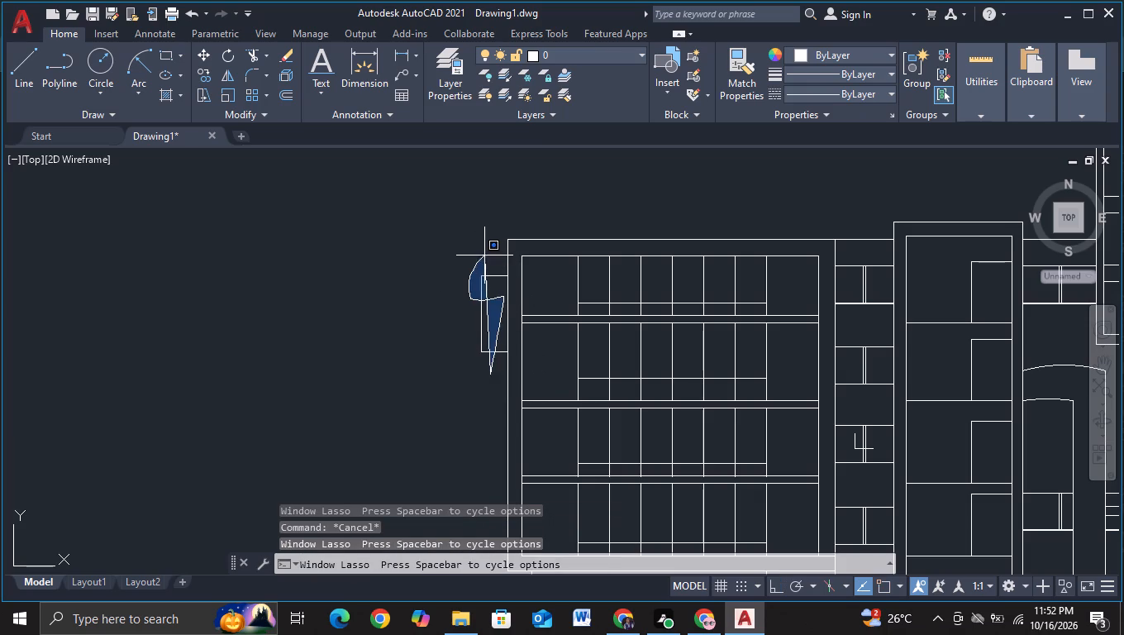
left_click_drag(485, 255, 487, 272)
left_click_drag(489, 271, 461, 339)
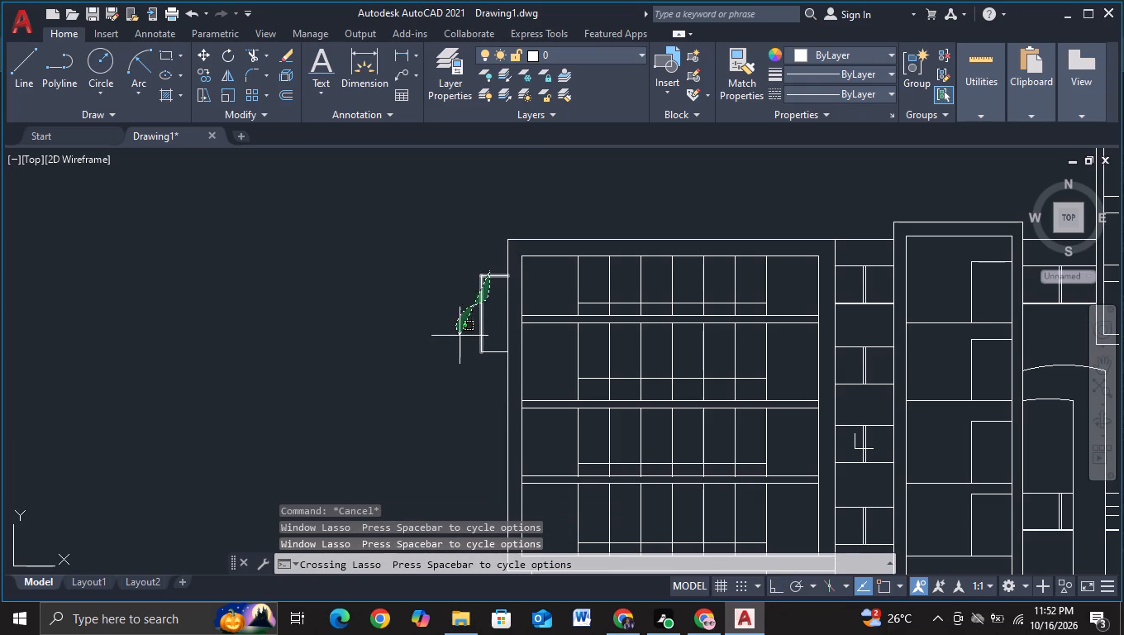
left_click_drag(461, 339, 493, 359)
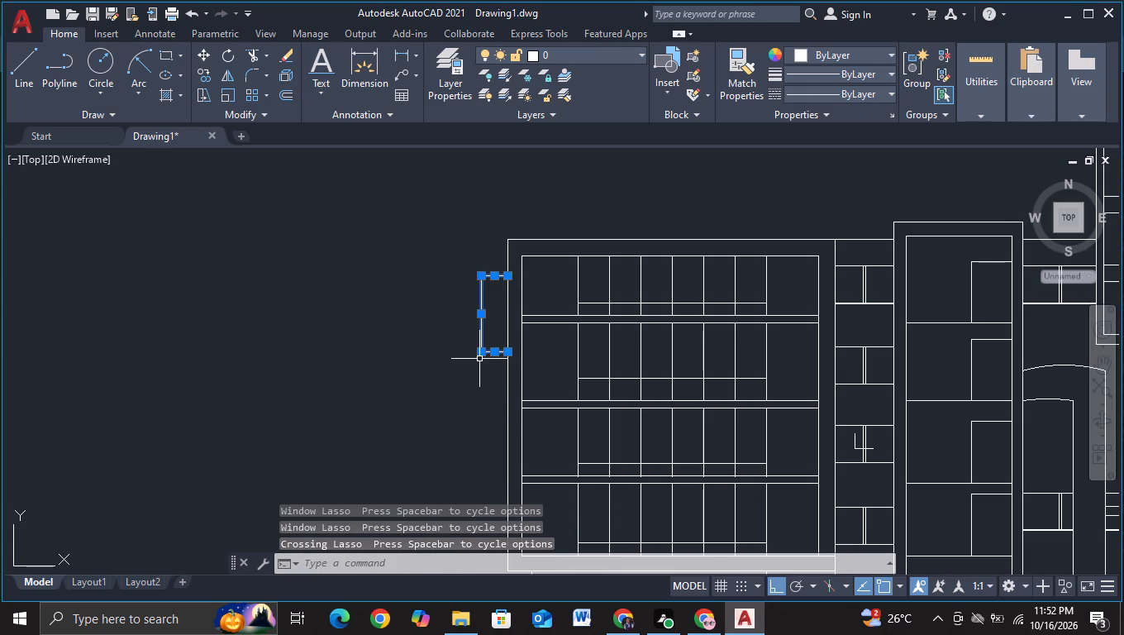
key("c")
left_click(532, 415)
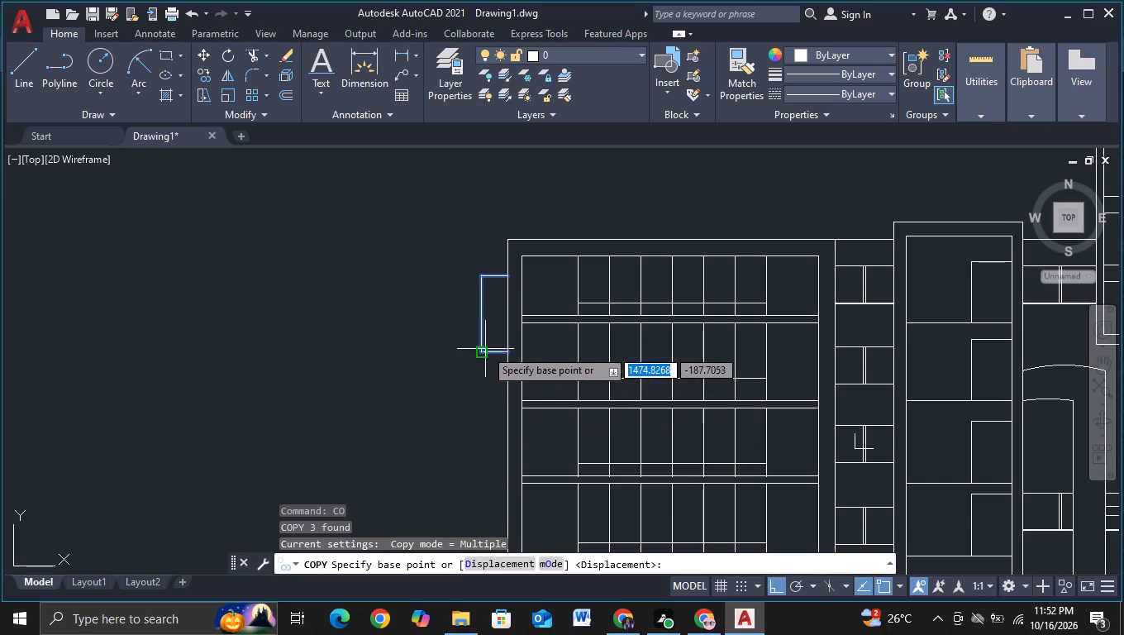
left_click_drag(490, 337, 485, 367)
middle_click_drag(471, 444, 503, 237)
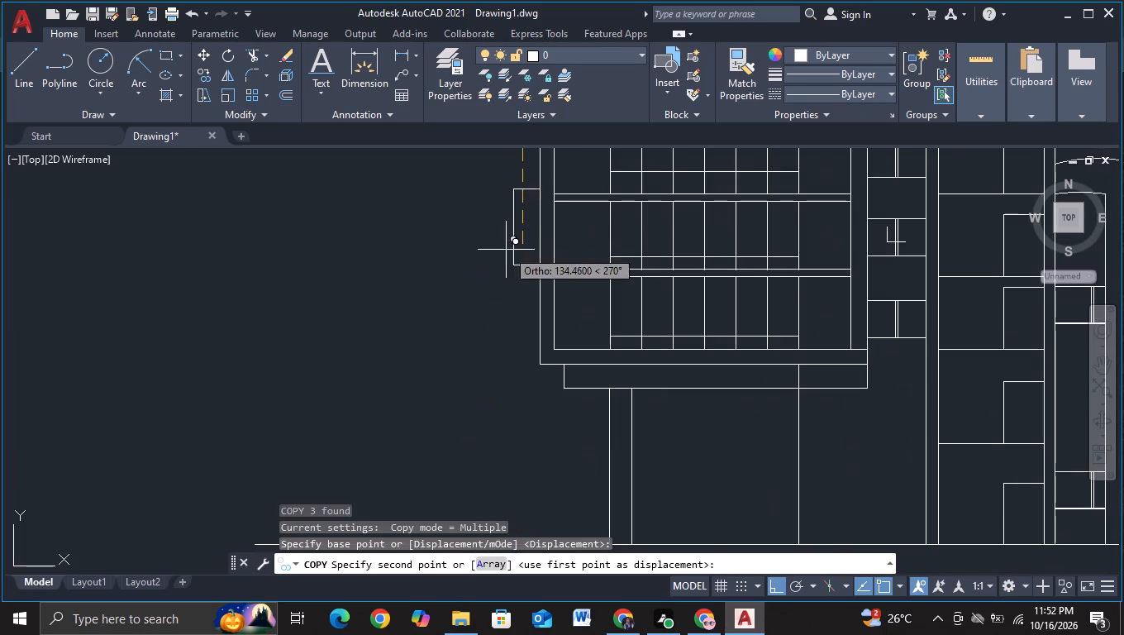
left_click(518, 217)
left_click(503, 324)
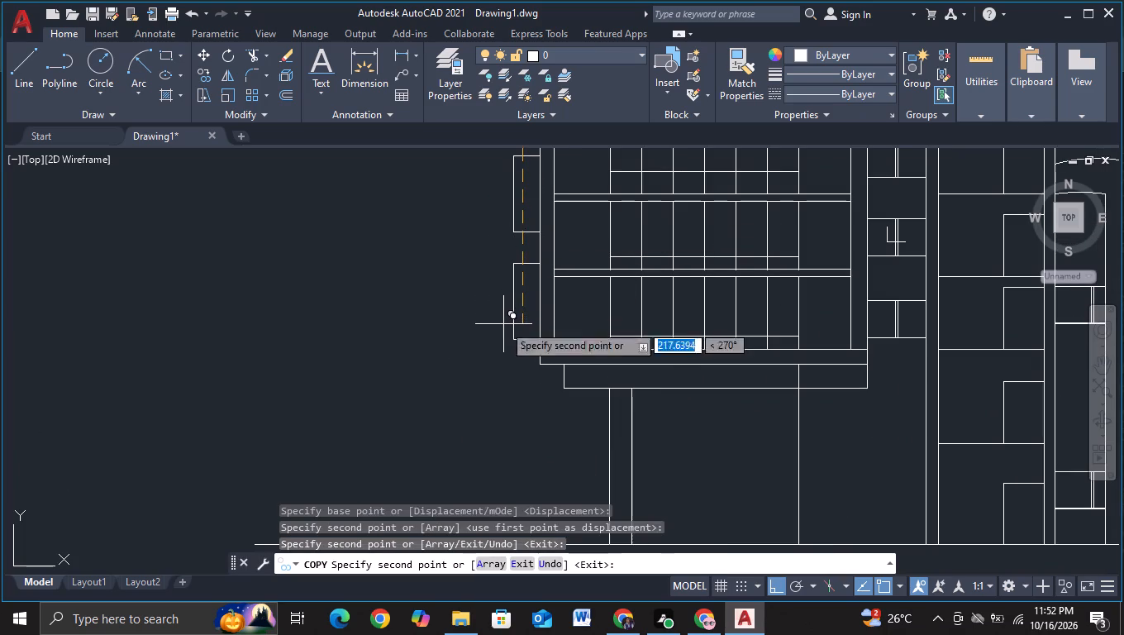
key("Escape")
Draw a vertical cutting line across the ground line on each side of the building, just beyond its outer edges.
scroll(481, 350, "down", 2)
middle_click_drag(473, 380, 336, 360)
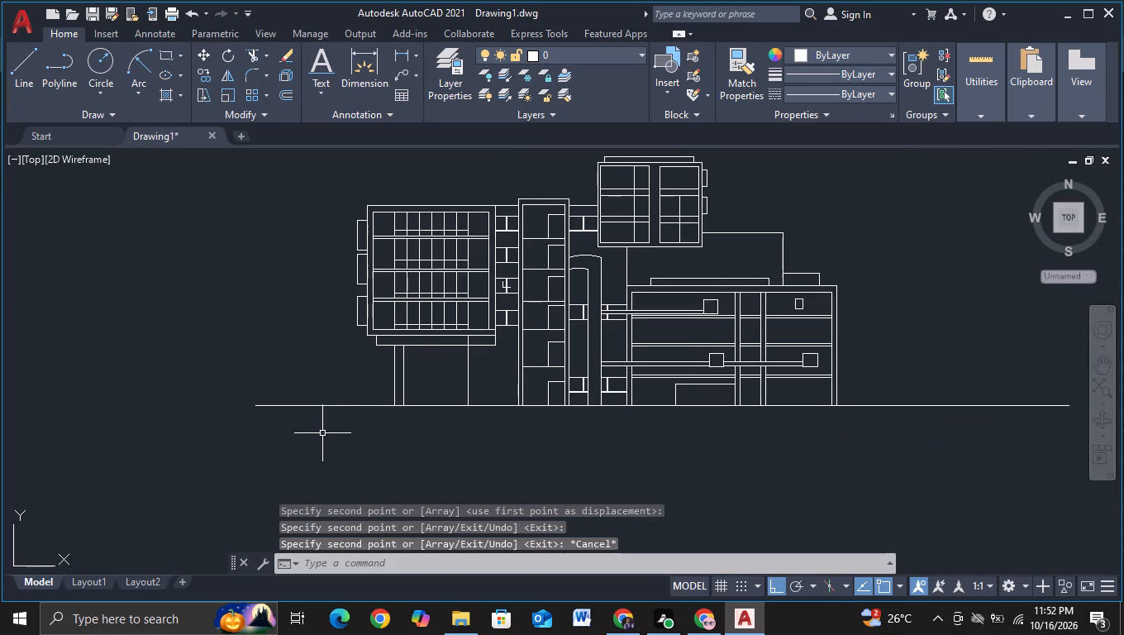
middle_click_drag(340, 456, 303, 441)
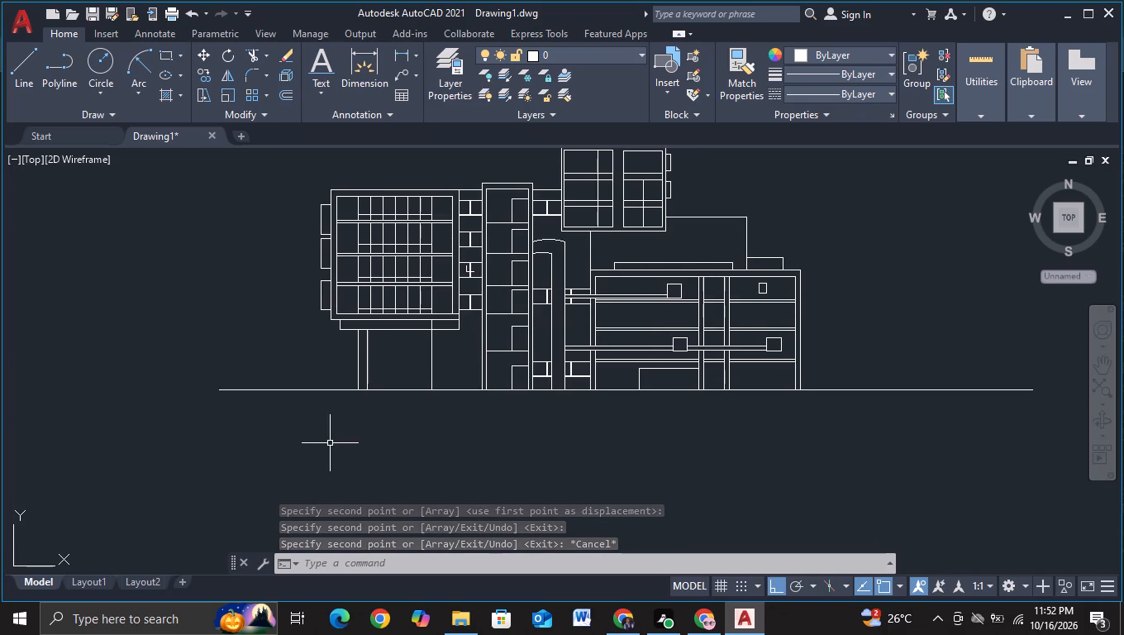
middle_click_drag(414, 431, 420, 475)
scroll(429, 441, "down", 2)
scroll(444, 323, "up", 1)
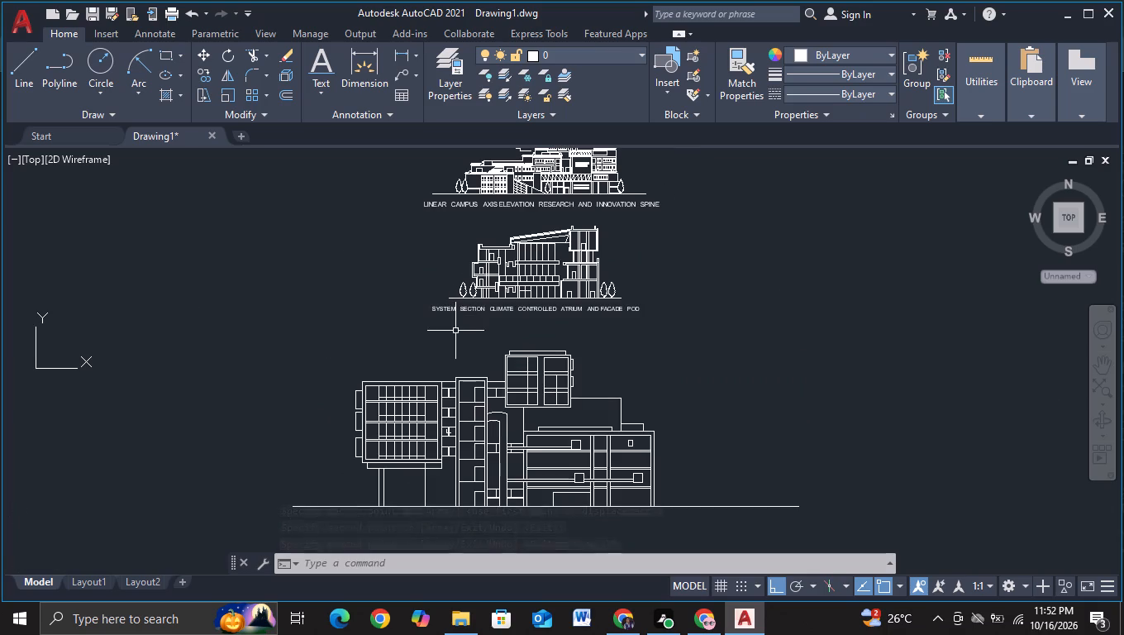
middle_click_drag(444, 350, 464, 296)
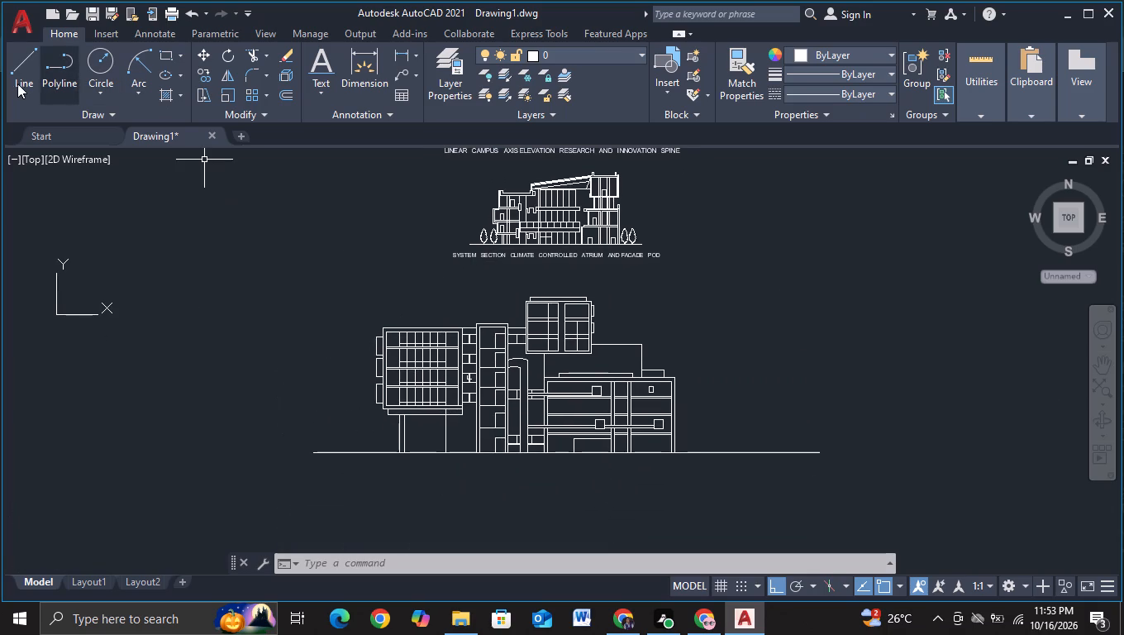
left_click(20, 75)
left_click(342, 378)
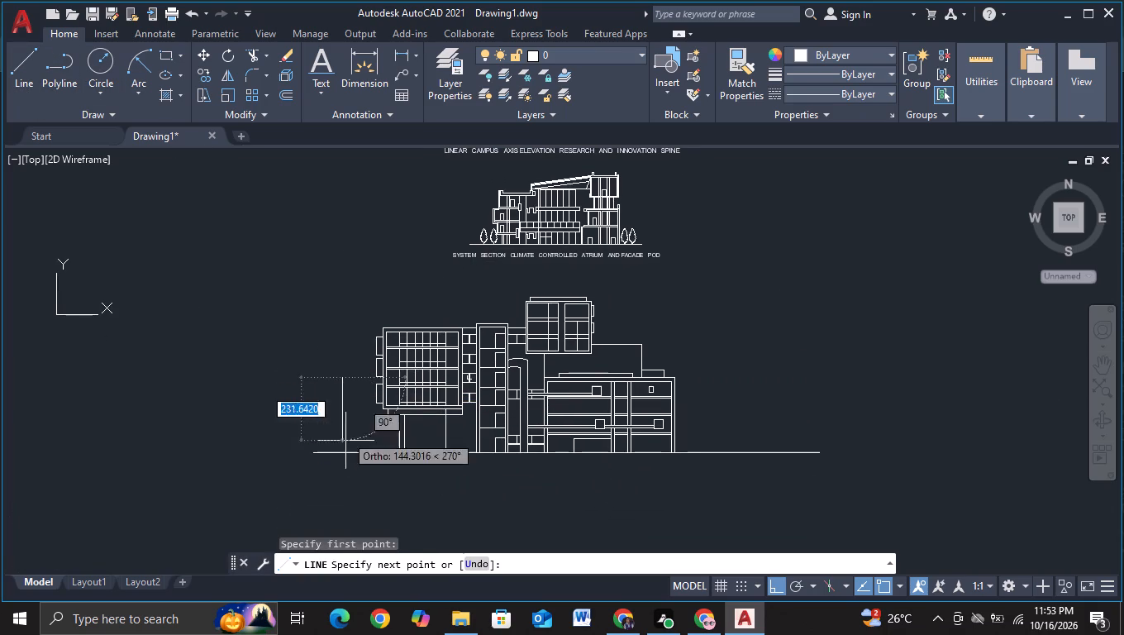
left_click(360, 484)
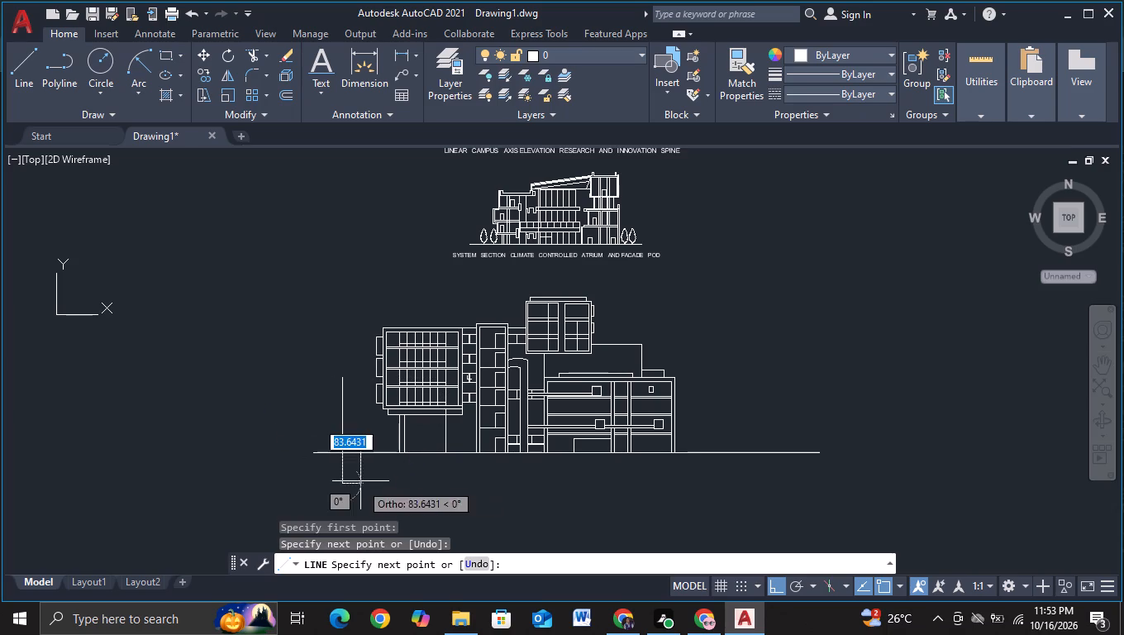
key("Escape")
left_click(16, 71)
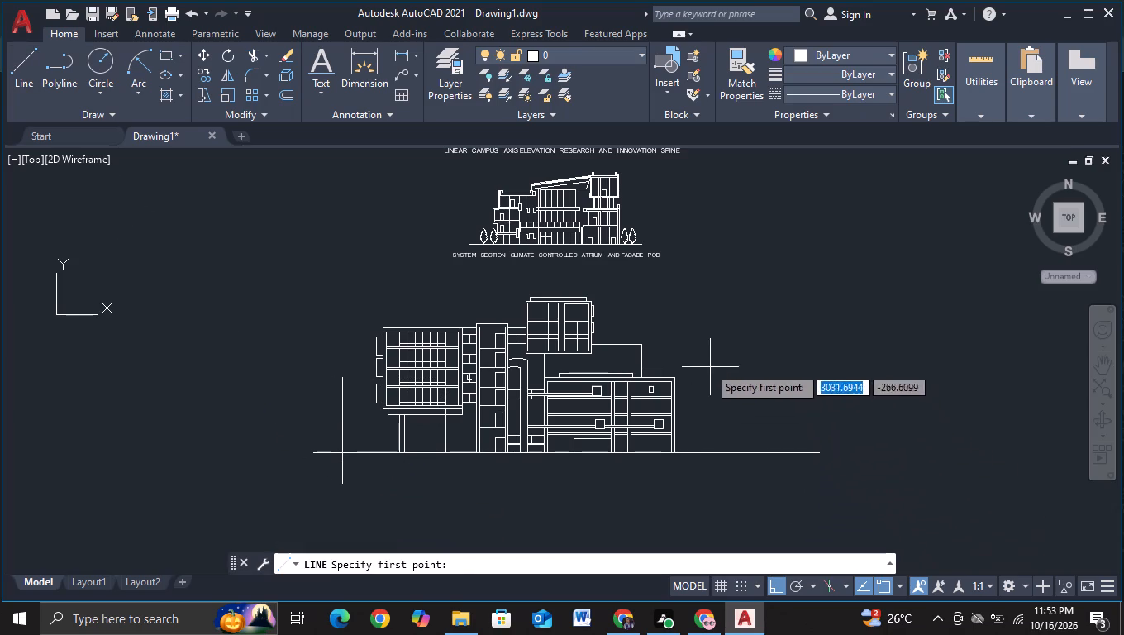
left_click(698, 345)
left_click(711, 519)
key("Escape")
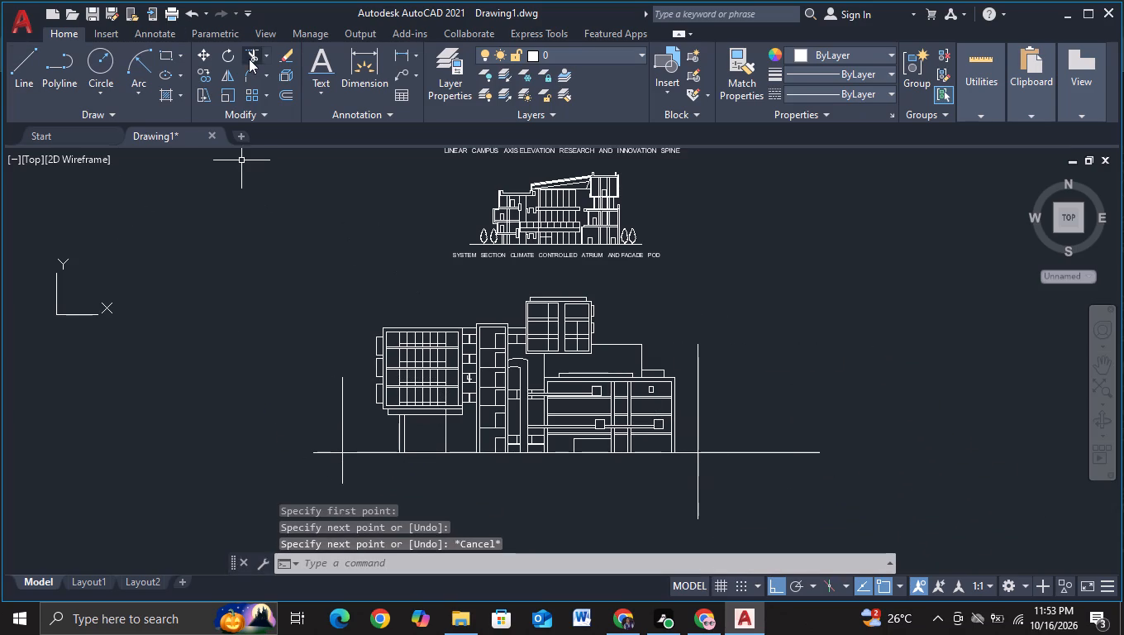
Trim the ground line's outer ends at the two vertical cutting lines and remove the cutting lines themselves.
left_click(249, 59)
left_click_drag(693, 389, 774, 454)
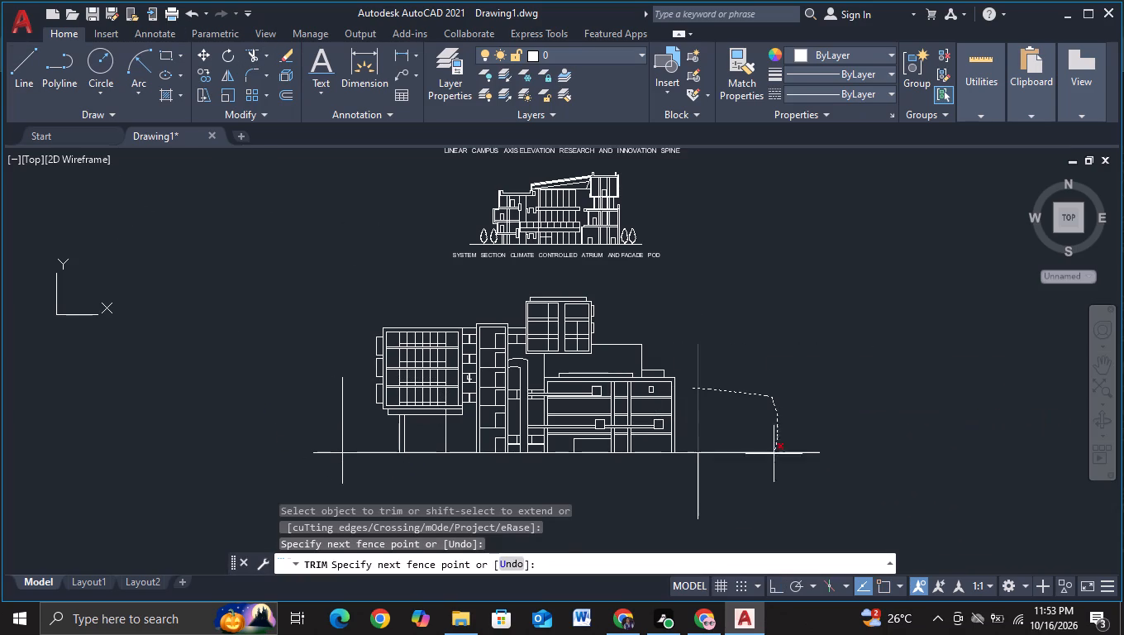
left_click_drag(774, 454, 680, 510)
left_click_drag(361, 470, 321, 463)
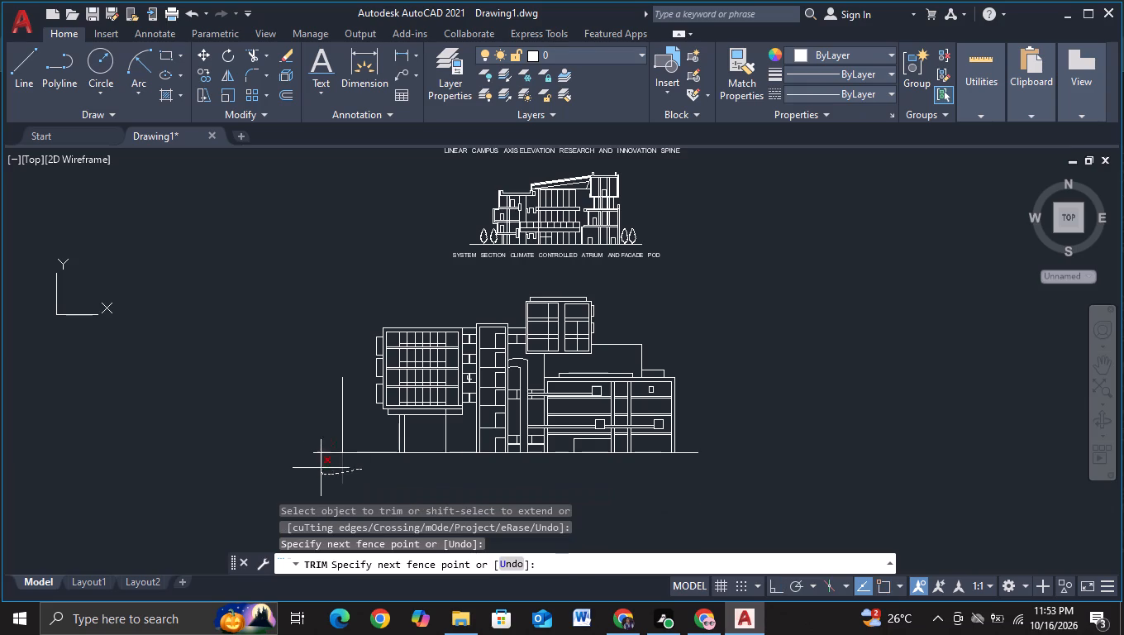
left_click_drag(321, 463, 342, 417)
key("Escape")
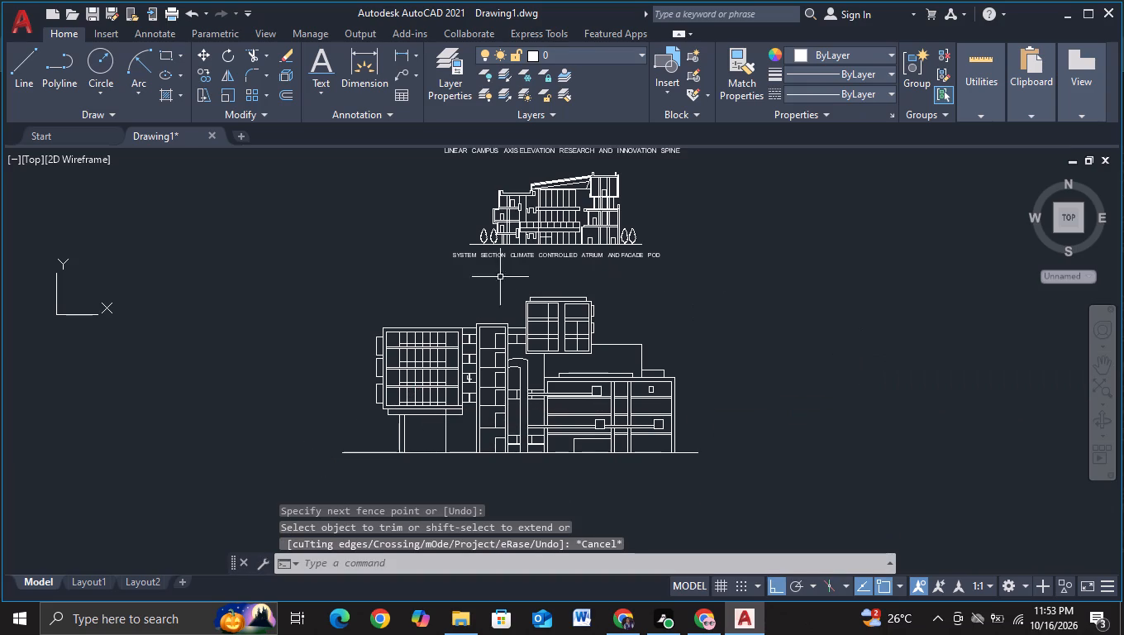
Scale the whole elevation down to a size similar to the section drawing above it.
left_click(315, 279)
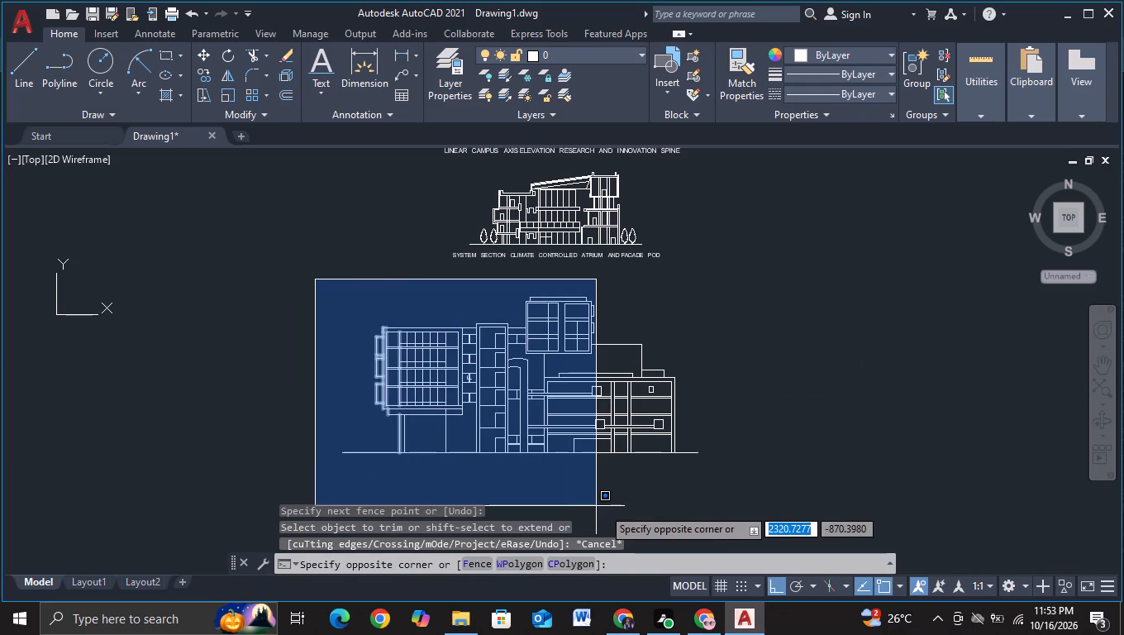
left_click(768, 504)
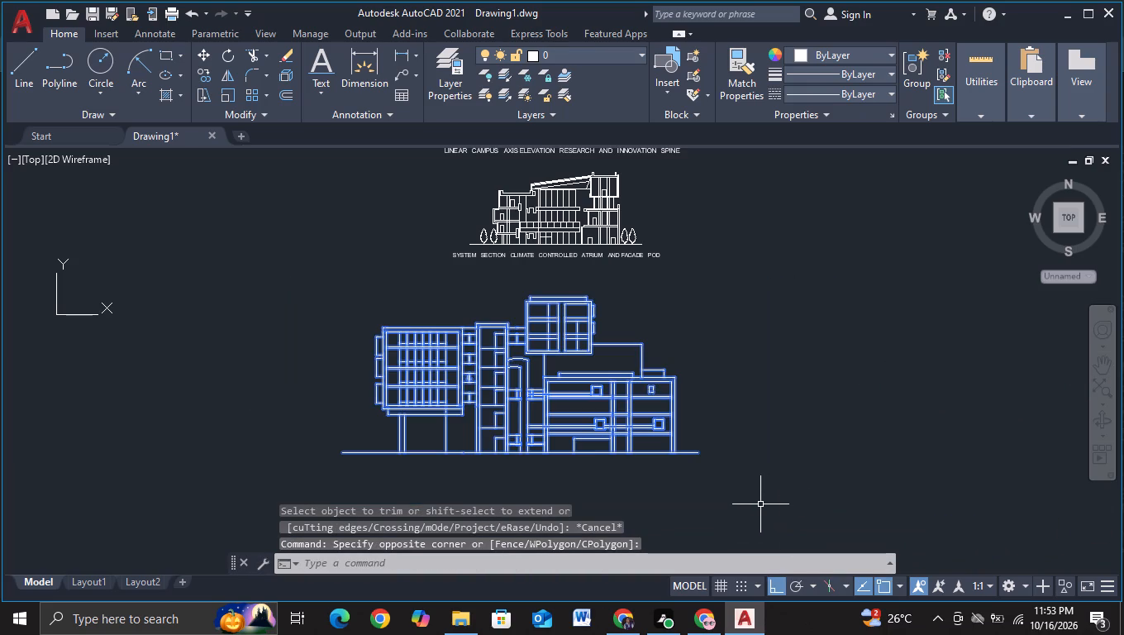
key("s")
left_click(812, 438)
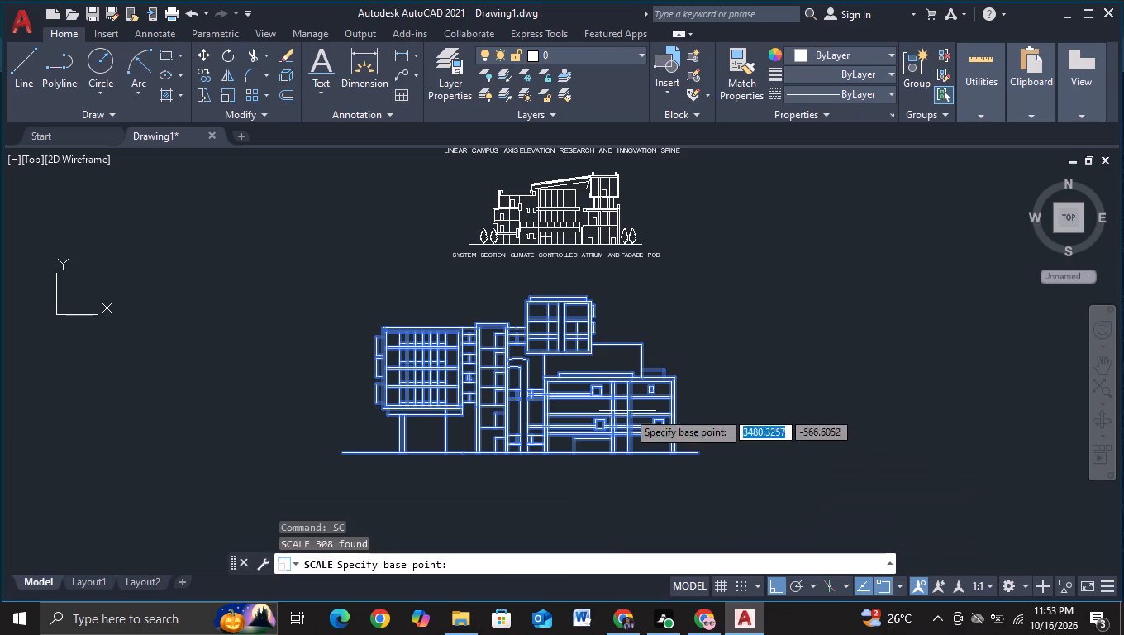
left_click_drag(588, 394, 588, 380)
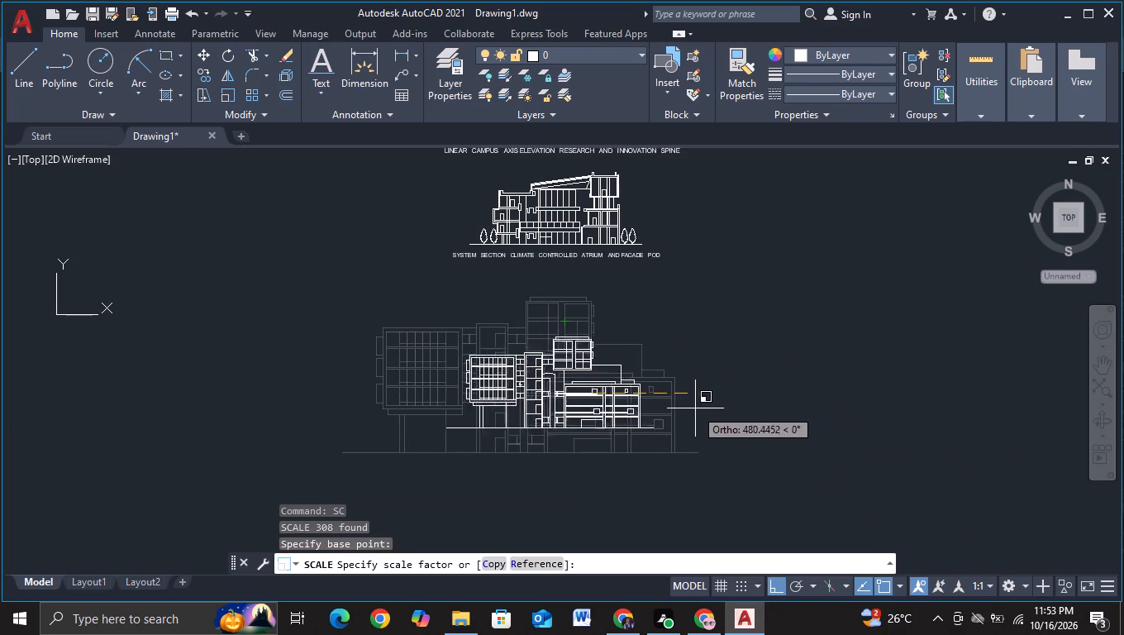
left_click(689, 408)
Move the whole reduced elevation up so it sits just beneath the system section drawing's caption, roughly centred under it.
left_click_drag(417, 313, 417, 321)
left_click(682, 469)
key("m")
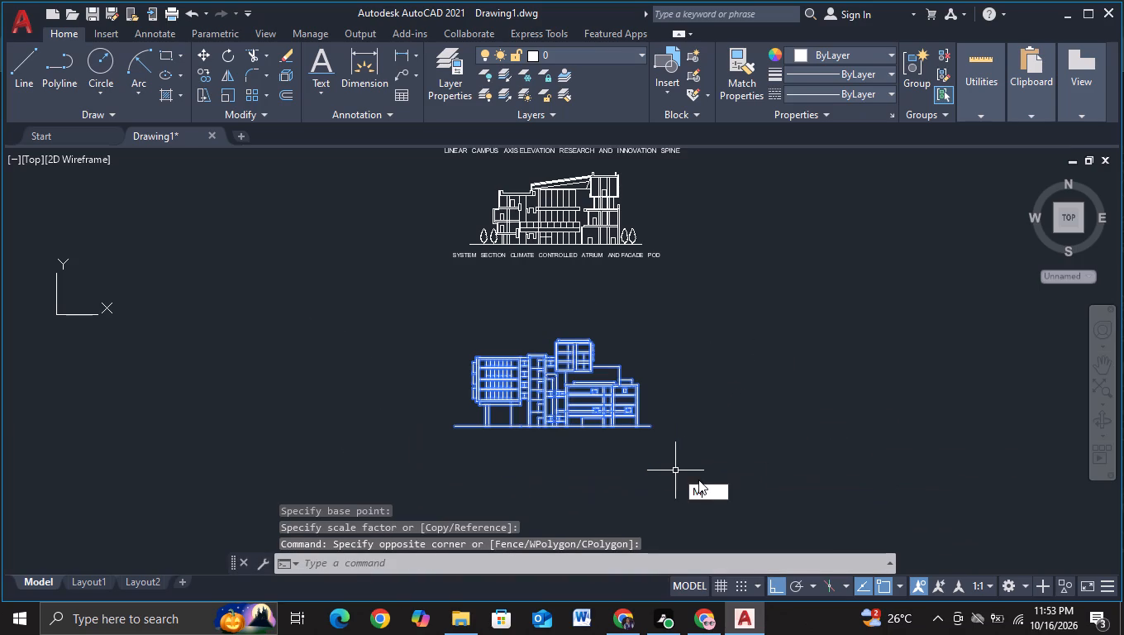
left_click(734, 511)
left_click_drag(576, 400, 577, 393)
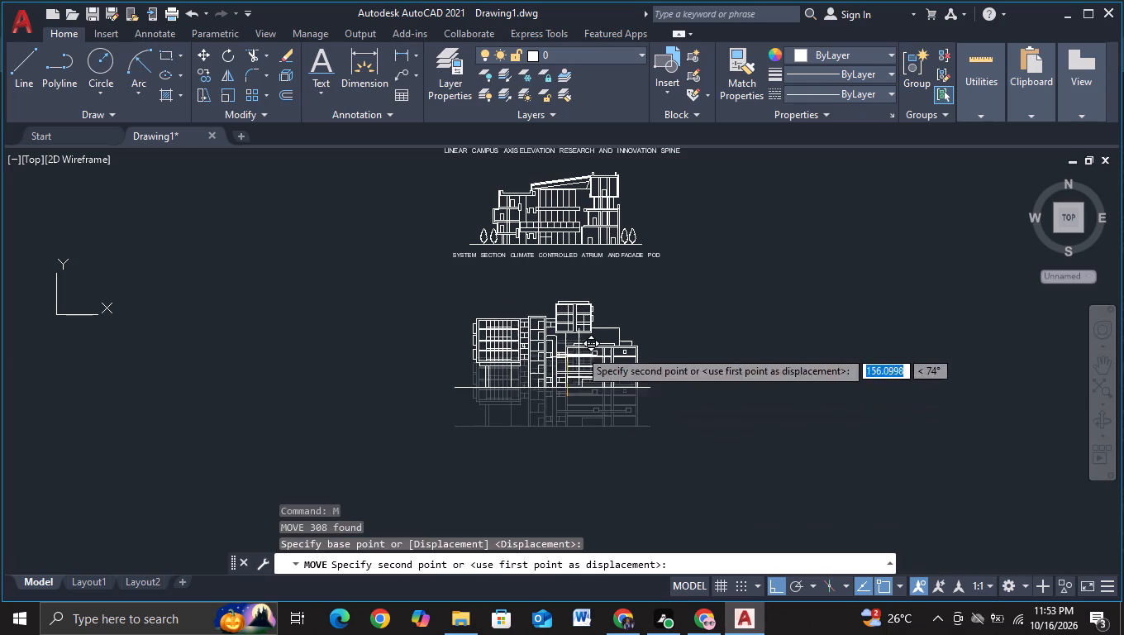
left_click(583, 334)
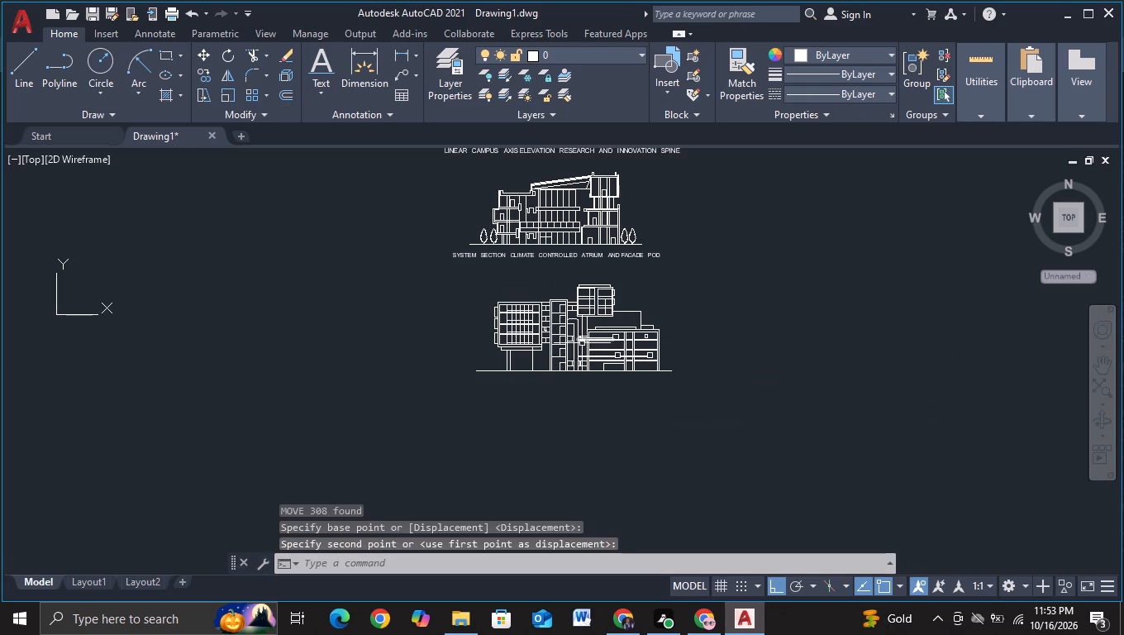
Move the whole side elevation slightly up and to the left, closer beneath the system section's caption.
scroll(692, 340, "down", 1)
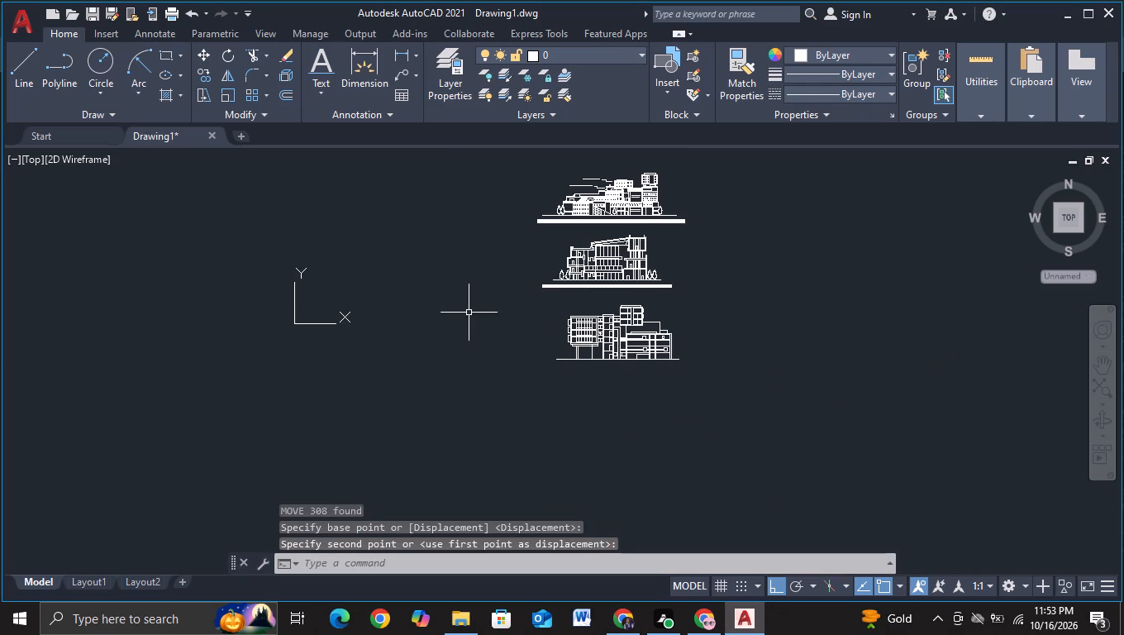
scroll(562, 319, "up", 1)
left_click(532, 294)
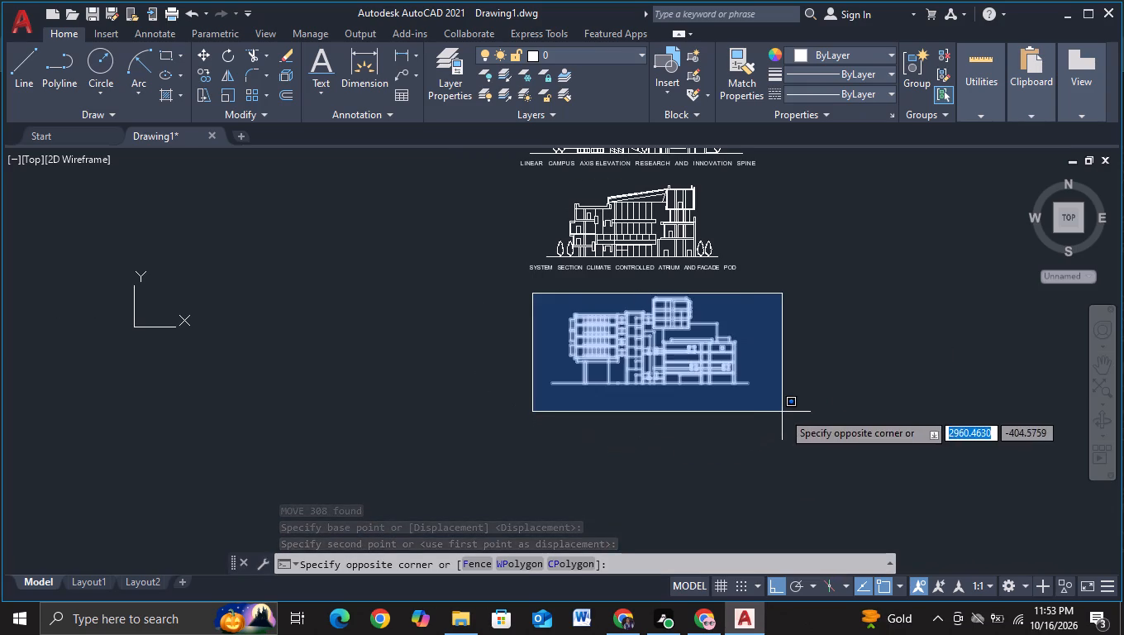
left_click(783, 412)
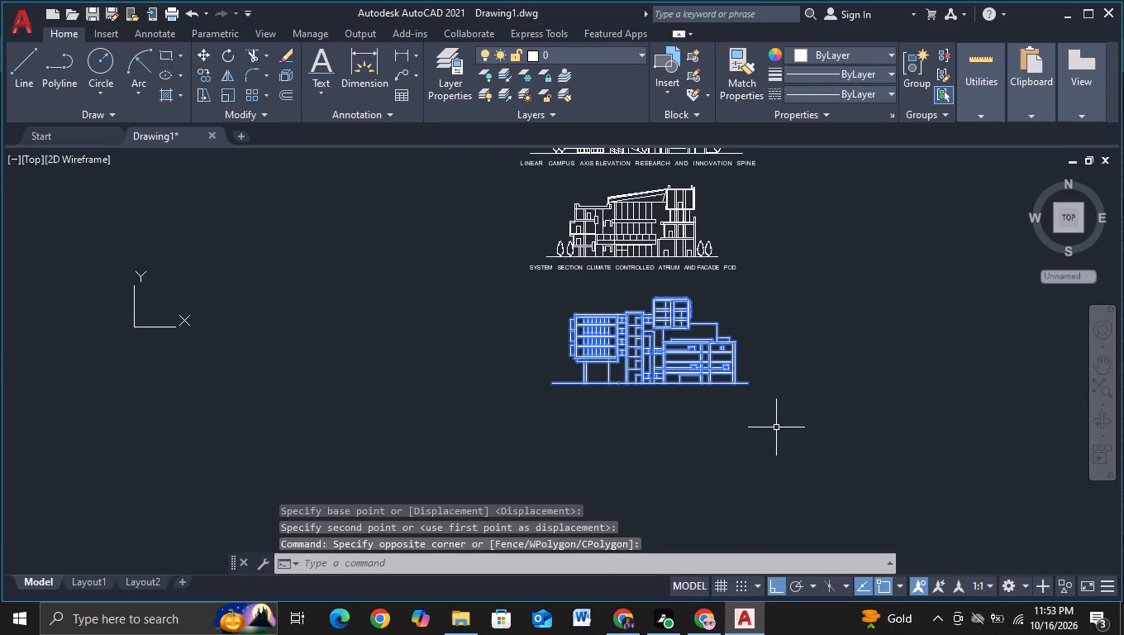
key("m")
key("F8")
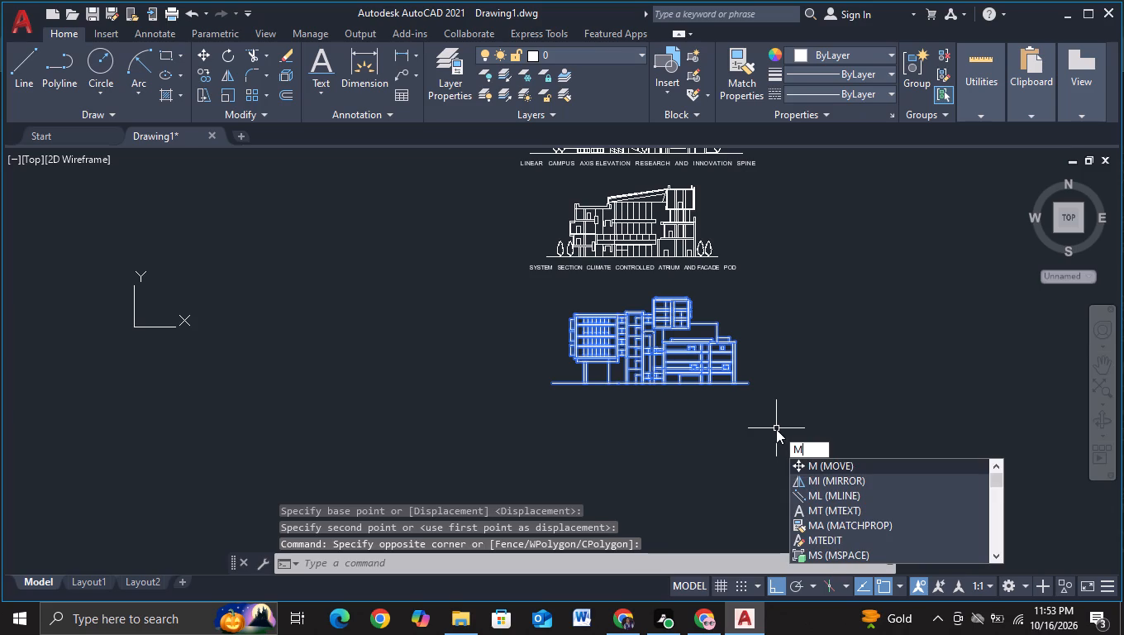
left_click(812, 468)
left_click(685, 362)
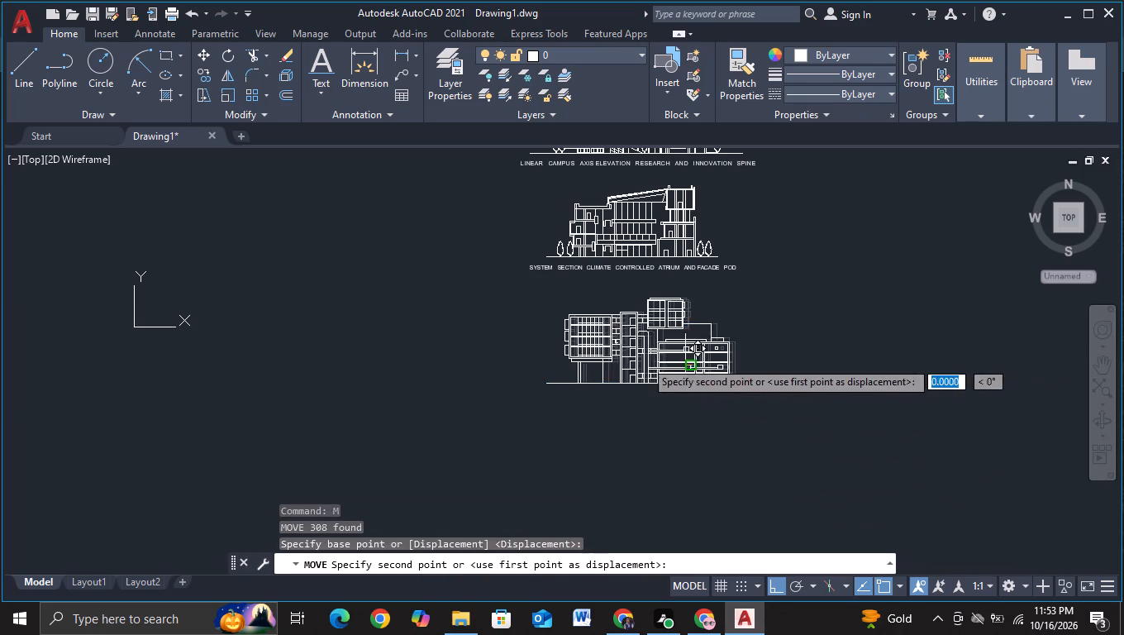
left_click(677, 355)
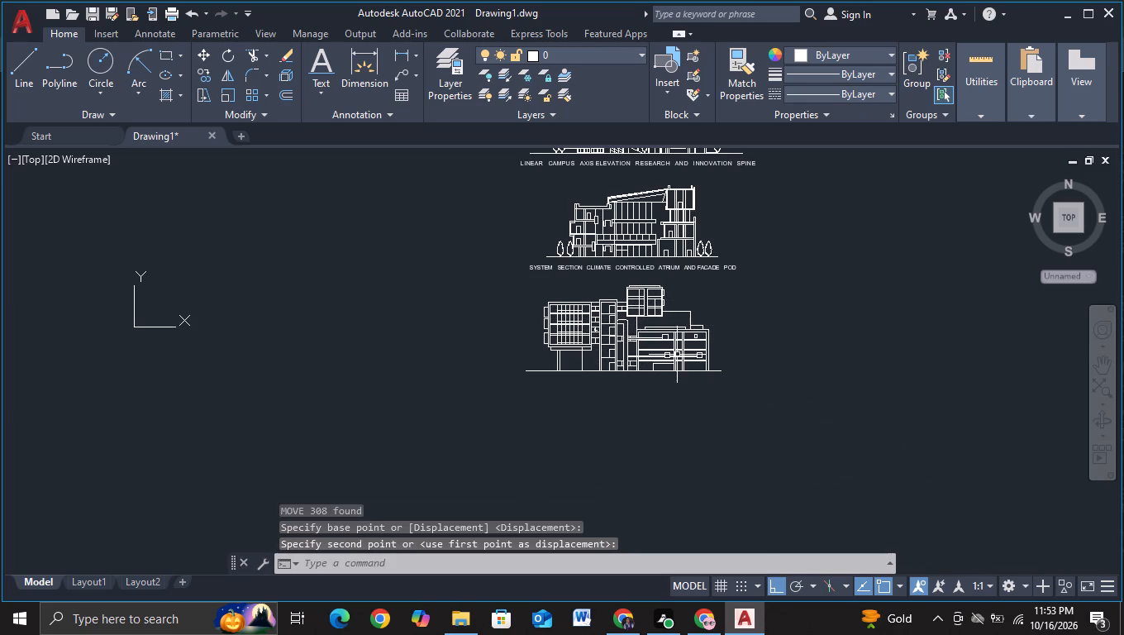
scroll(622, 402, "down", 1)
scroll(623, 423, "up", 1)
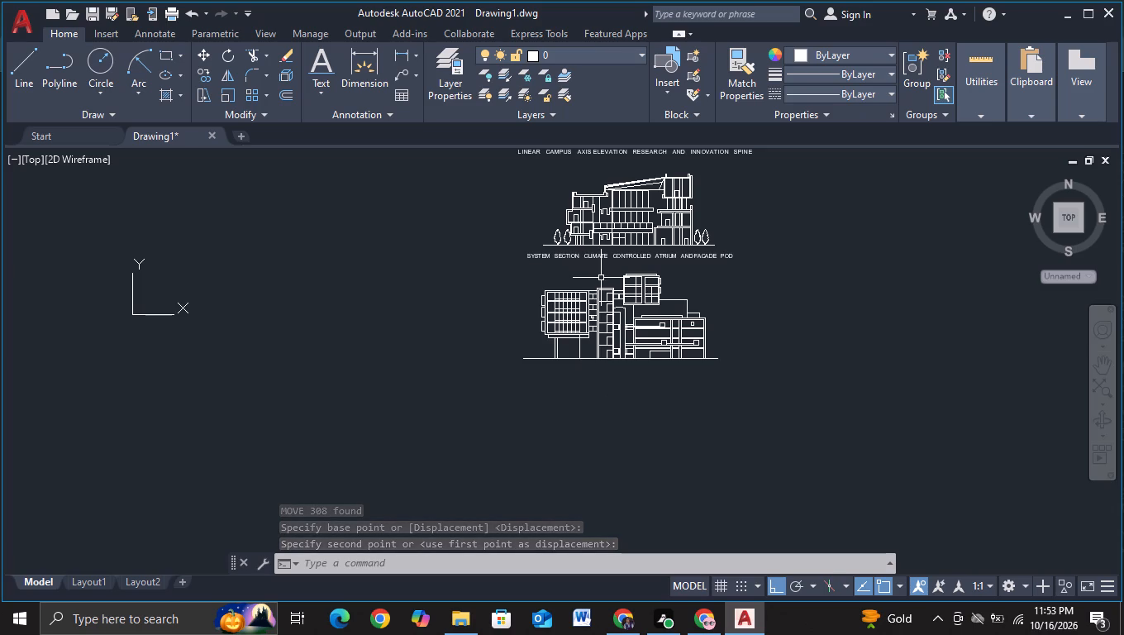
Copy the system section's caption straight down to just below the side elevation's ground line.
key("Escape")
left_click(598, 256)
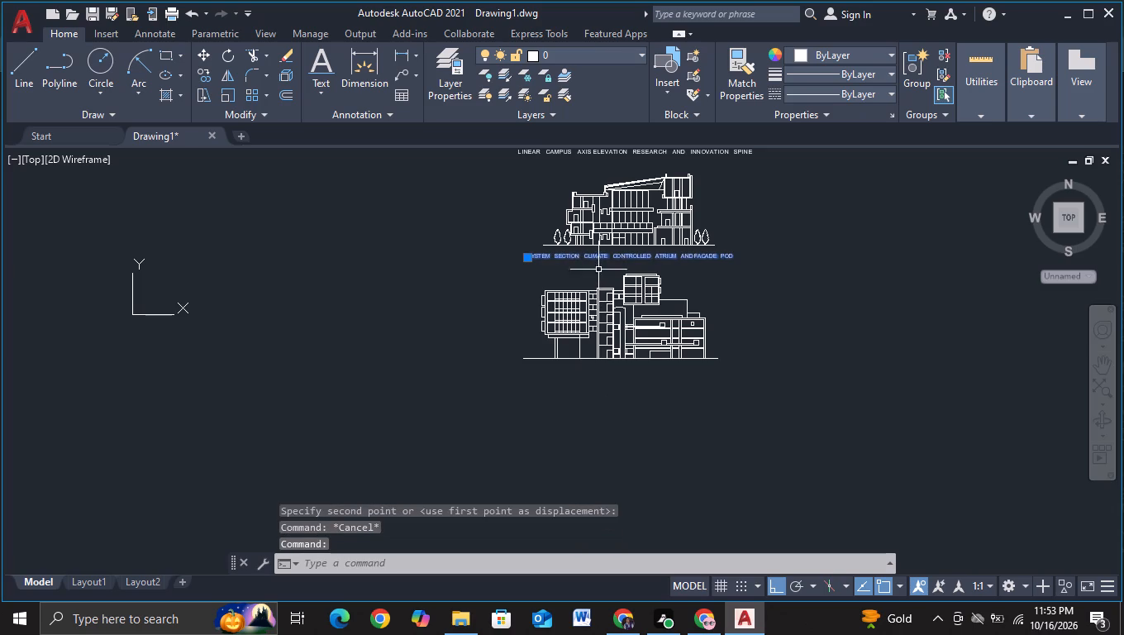
key("c")
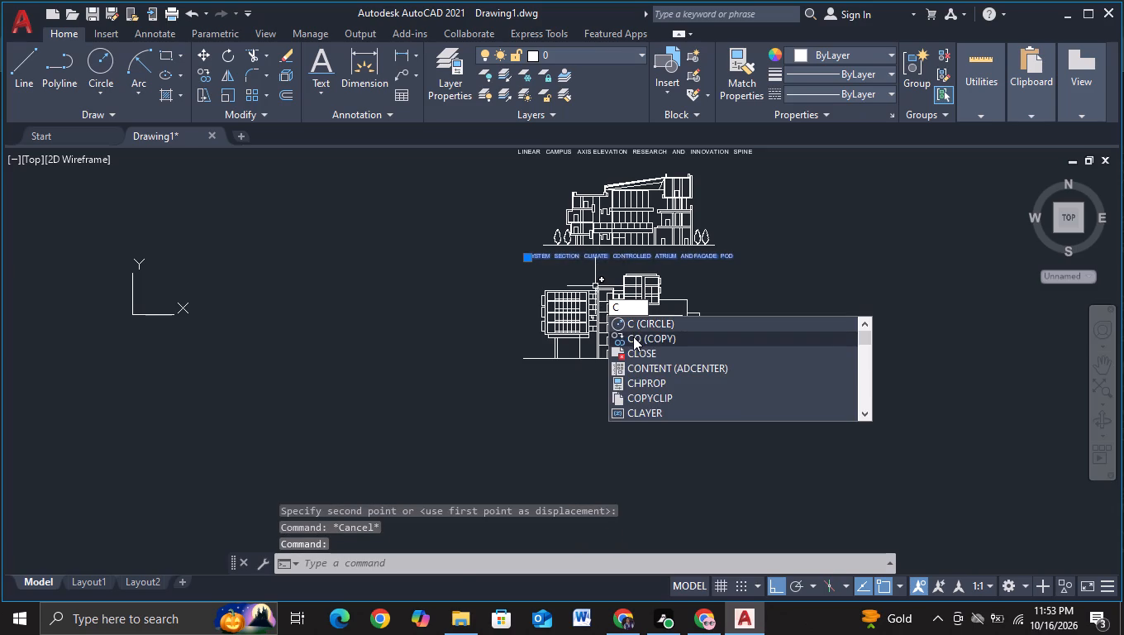
left_click(633, 337)
left_click(598, 257)
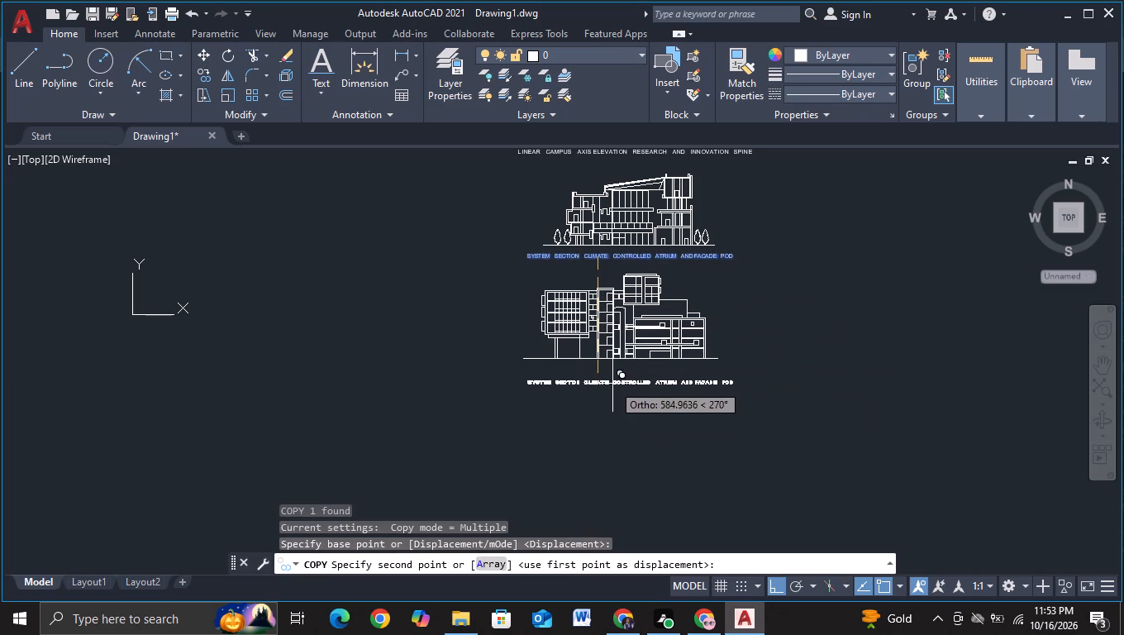
left_click(608, 376)
key("Escape")
Change the copied caption's text to "SIDE ELEVATION AND MECHNICAL INTERTRALS", with wide spaces between most words.
scroll(607, 408, "up", 2)
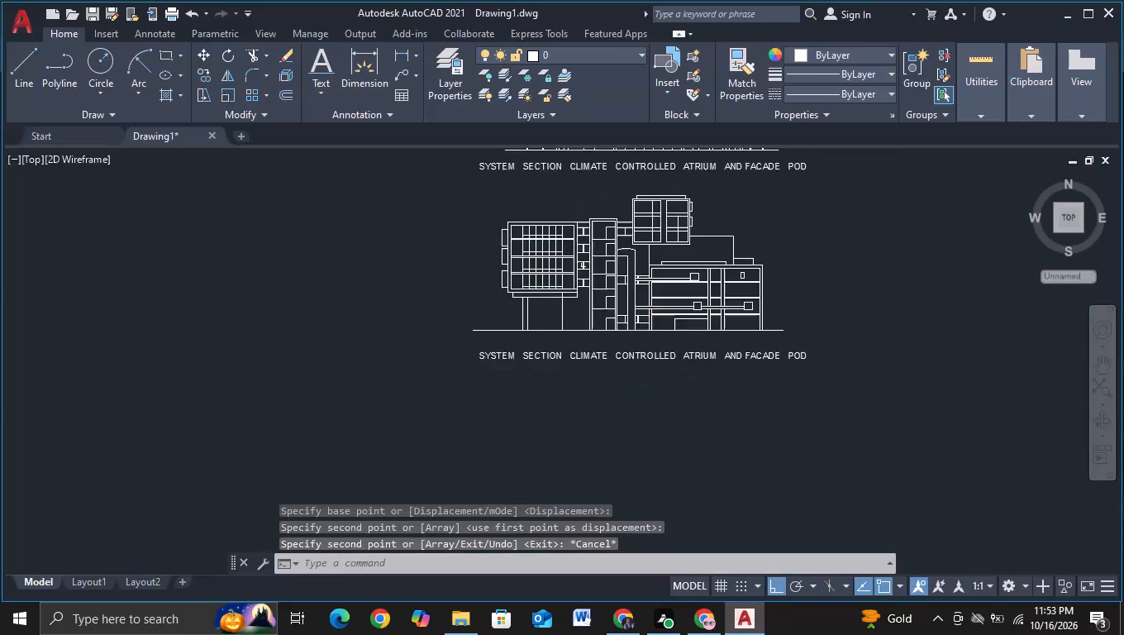
left_click(631, 328)
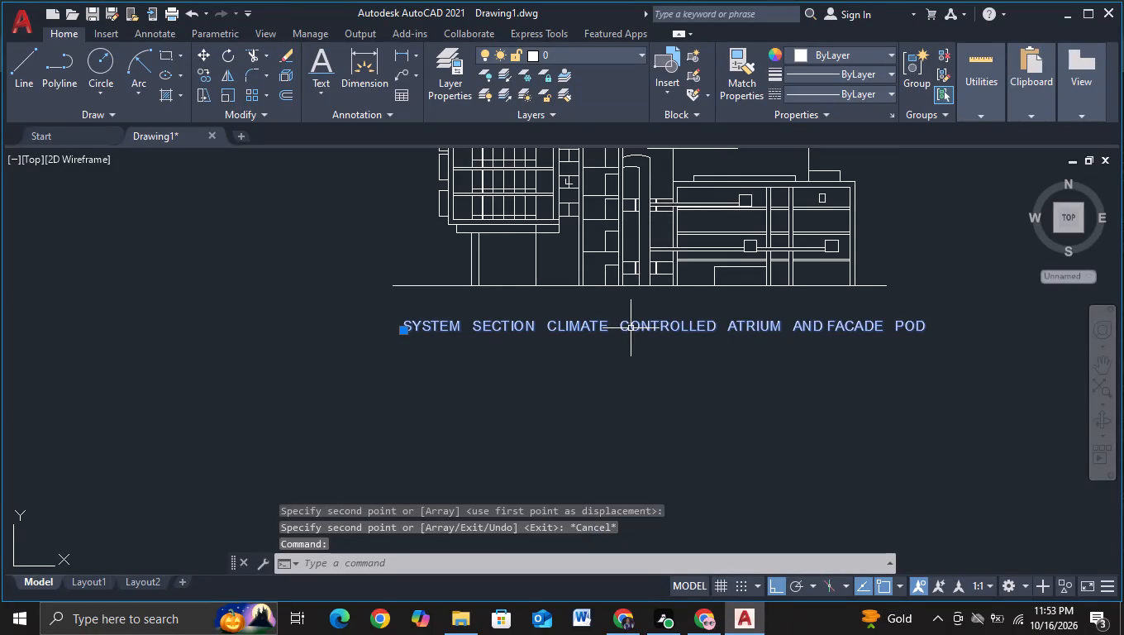
key("BackSpace")
key("BackSpace")
right_click(631, 328)
left_click(660, 210)
key("BackSpace")
key("BackSpace")
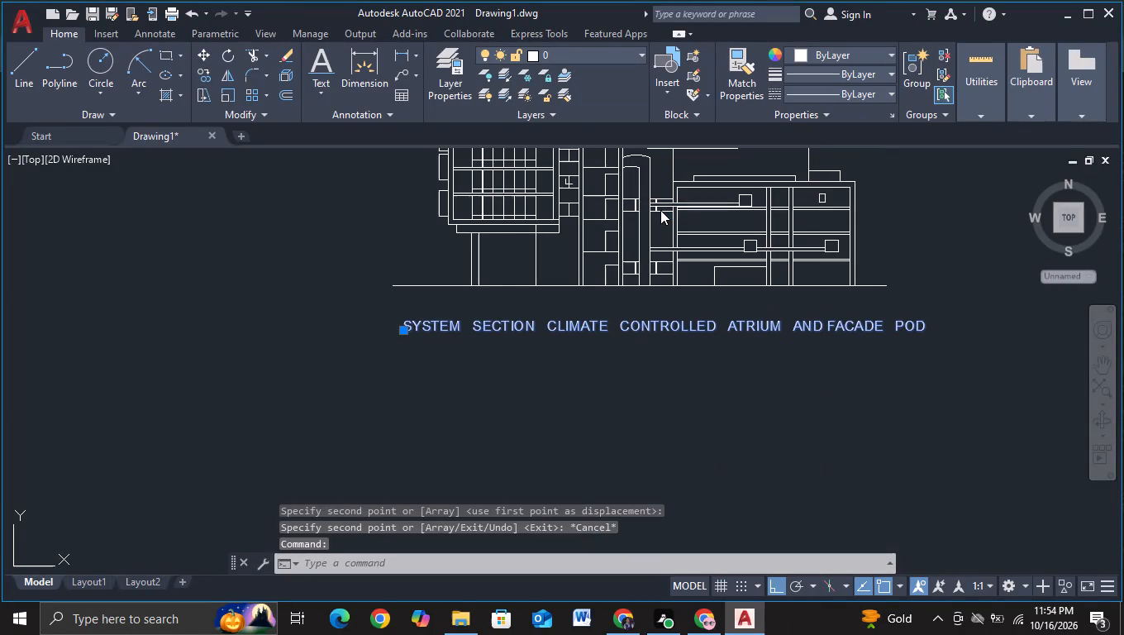
type("SIDE")
key("space")
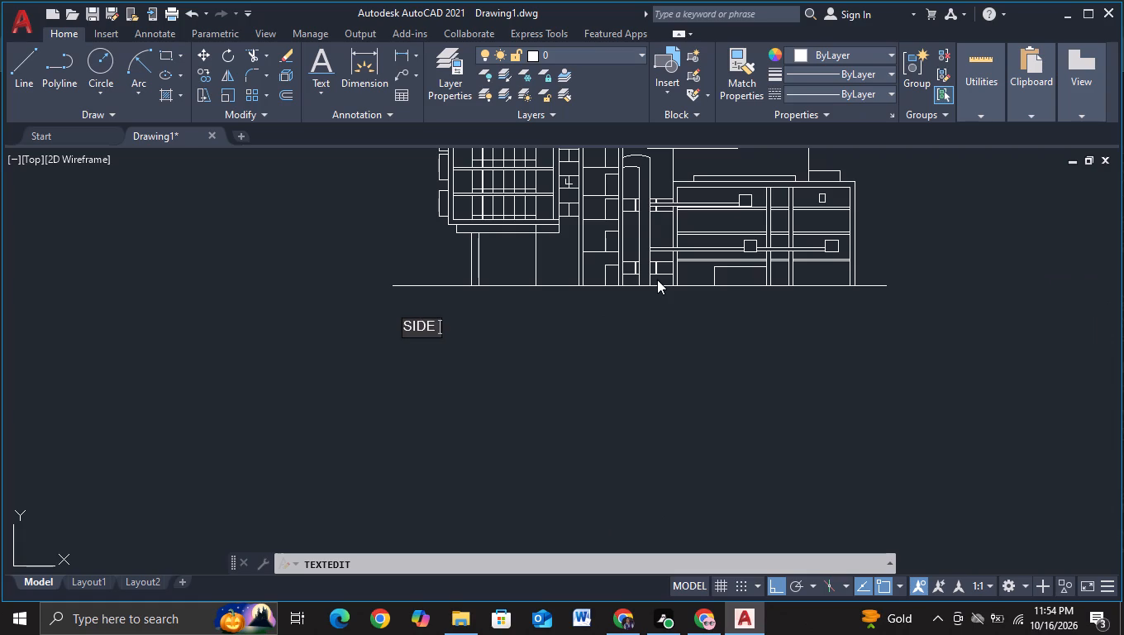
key("space")
key("space")
type("ELEVATION")
key("space")
key("space")
key("space")
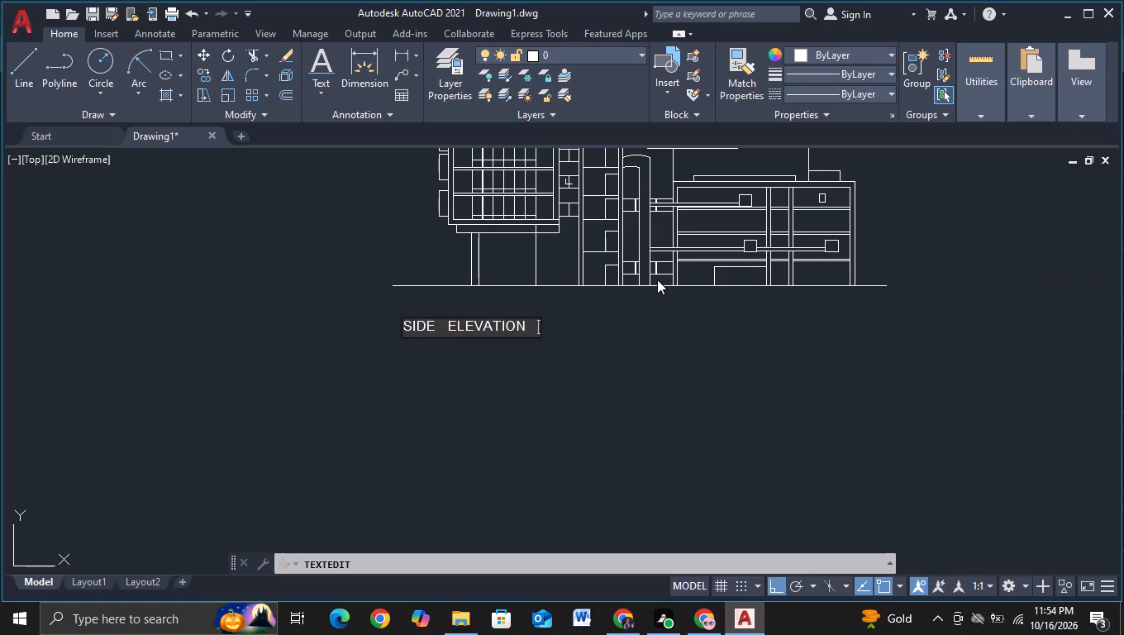
type("AM")
key("BackSpace")
type("ND MECHNICAL")
key("space")
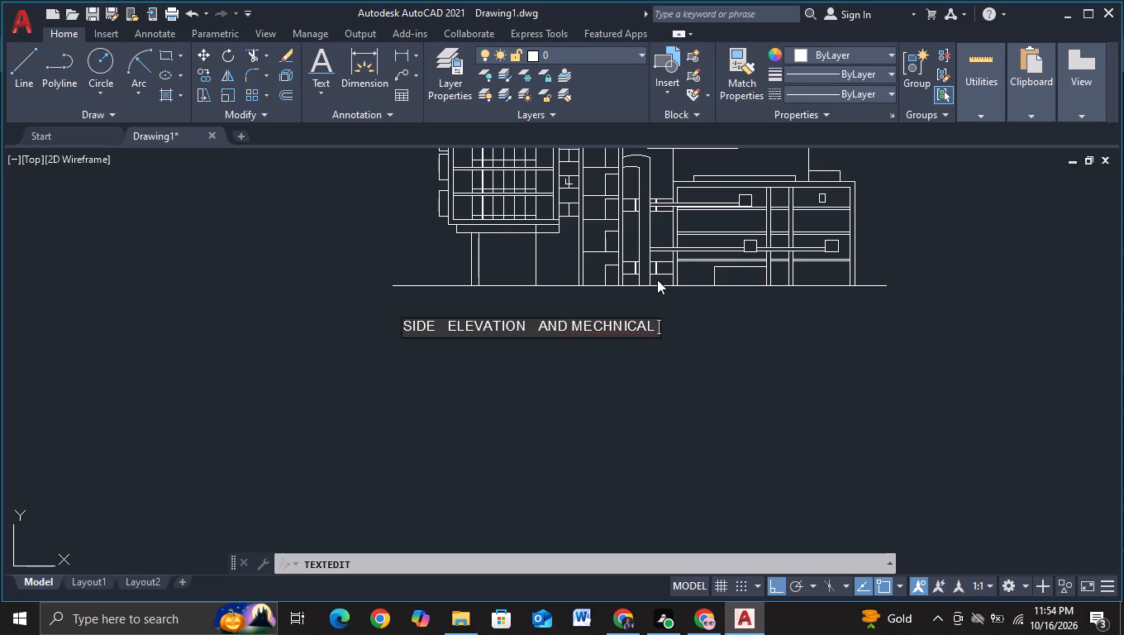
key("space")
key("space")
type("INTERTRALS")
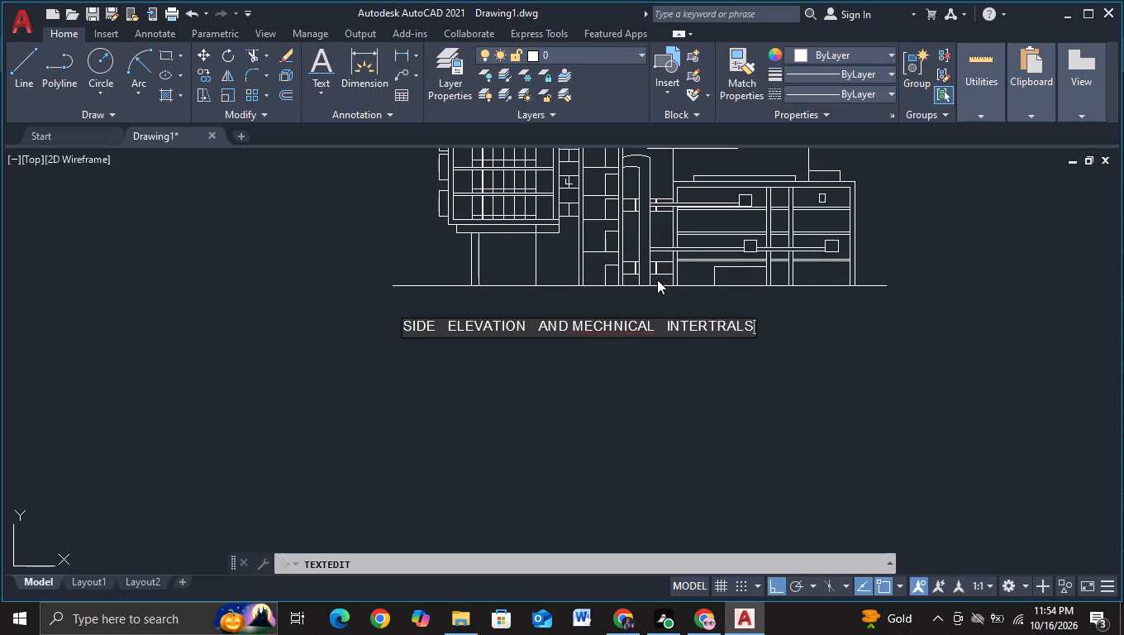
key("Return")
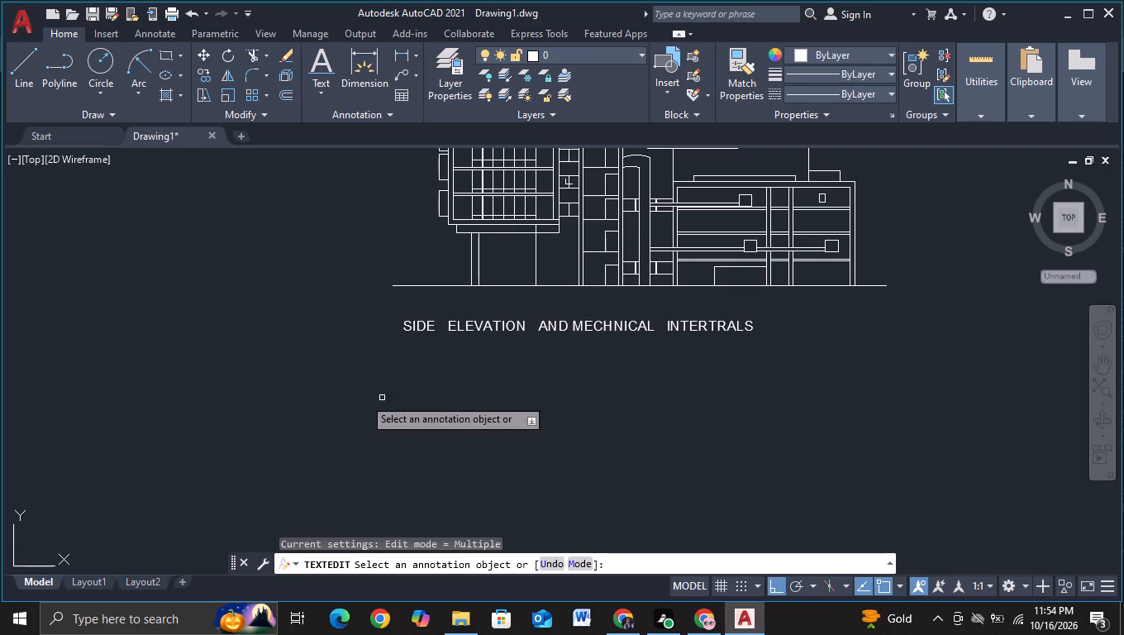
left_click_drag(393, 290, 389, 299)
key("Escape")
key("Escape")
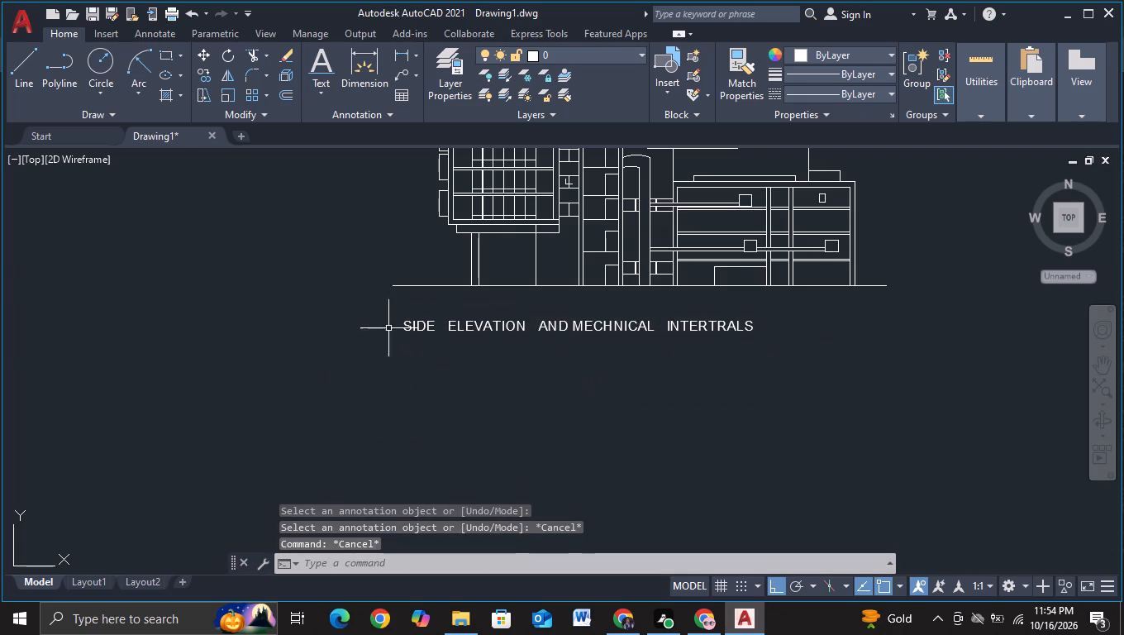
key("Escape")
key("Escape")
Move the new caption horizontally to the right so it sits centred under the side elevation.
left_click_drag(388, 307, 387, 316)
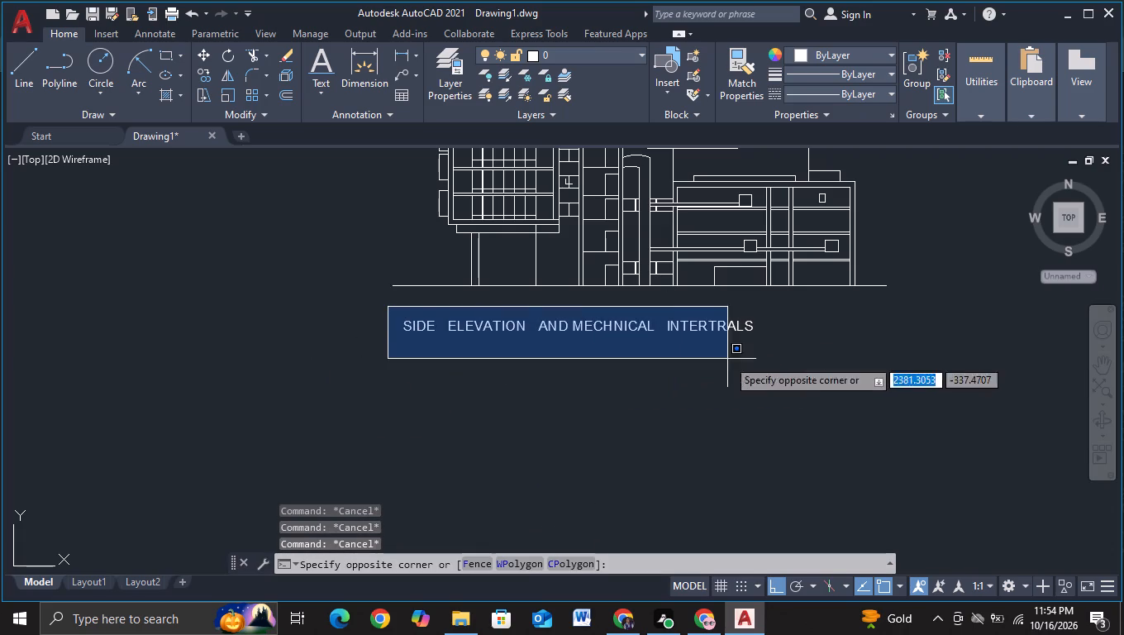
left_click(779, 353)
key("m")
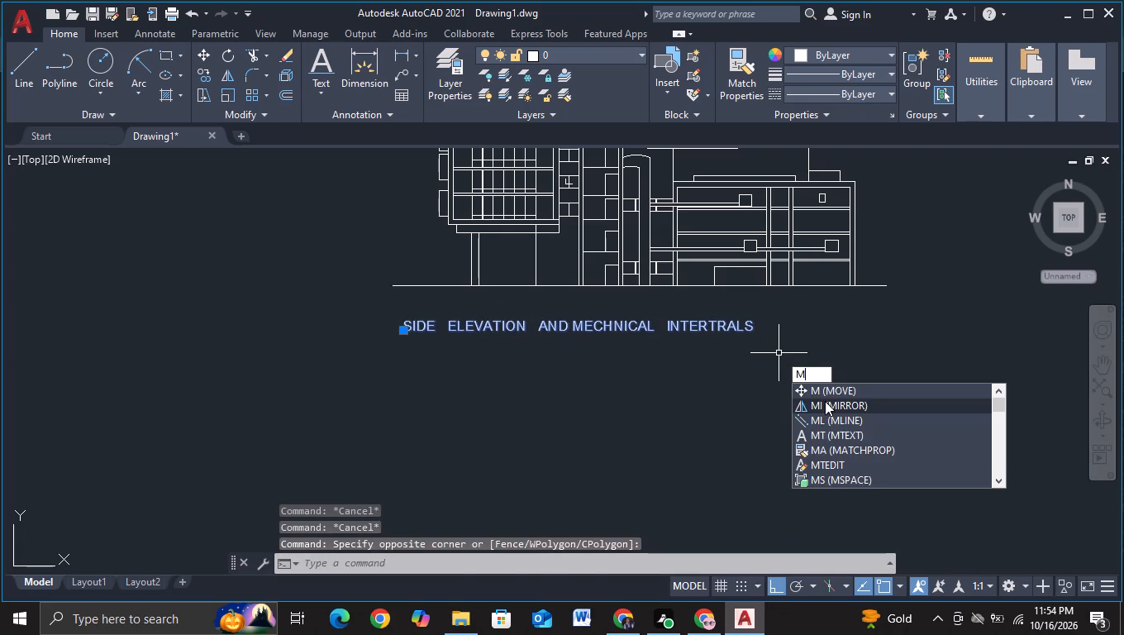
left_click(825, 393)
left_click(643, 333)
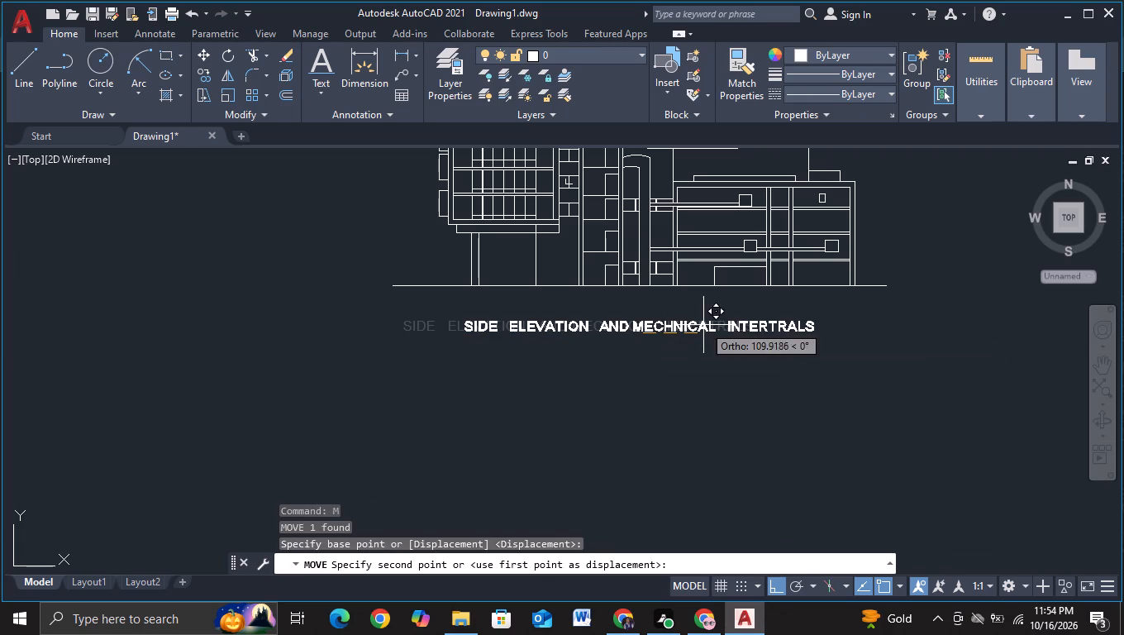
left_click(701, 315)
Draw a rectangular outer frame around all three captioned drawings, leaving a margin on every side.
scroll(702, 329, "down", 3)
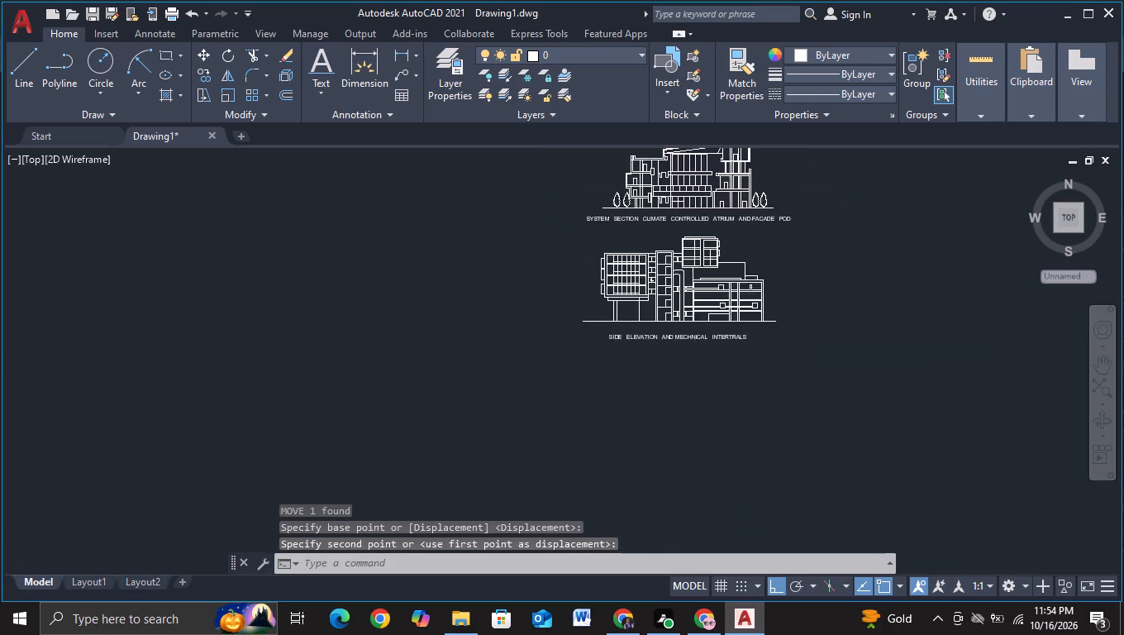
middle_click_drag(739, 405, 741, 427)
middle_click_drag(552, 235, 555, 303)
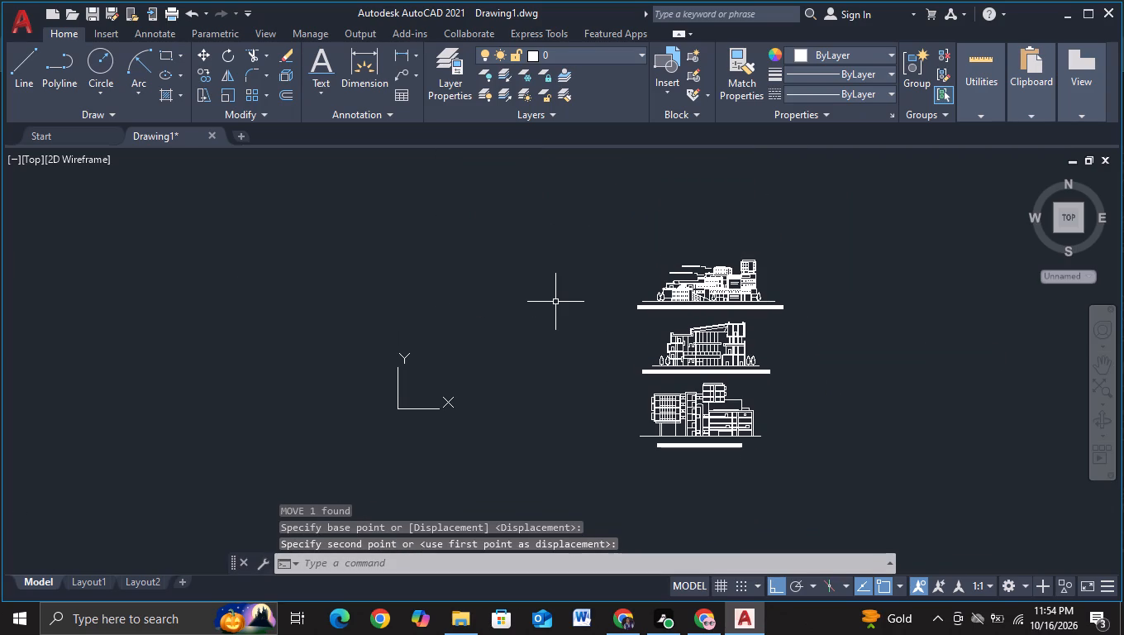
key("Escape")
key("Escape")
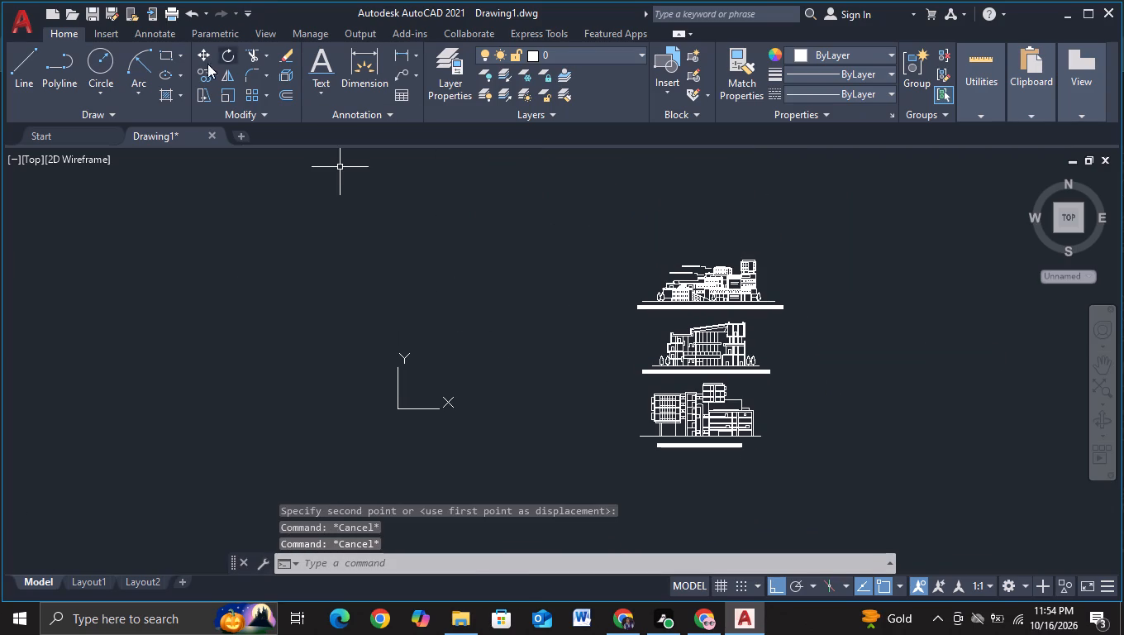
left_click(164, 54)
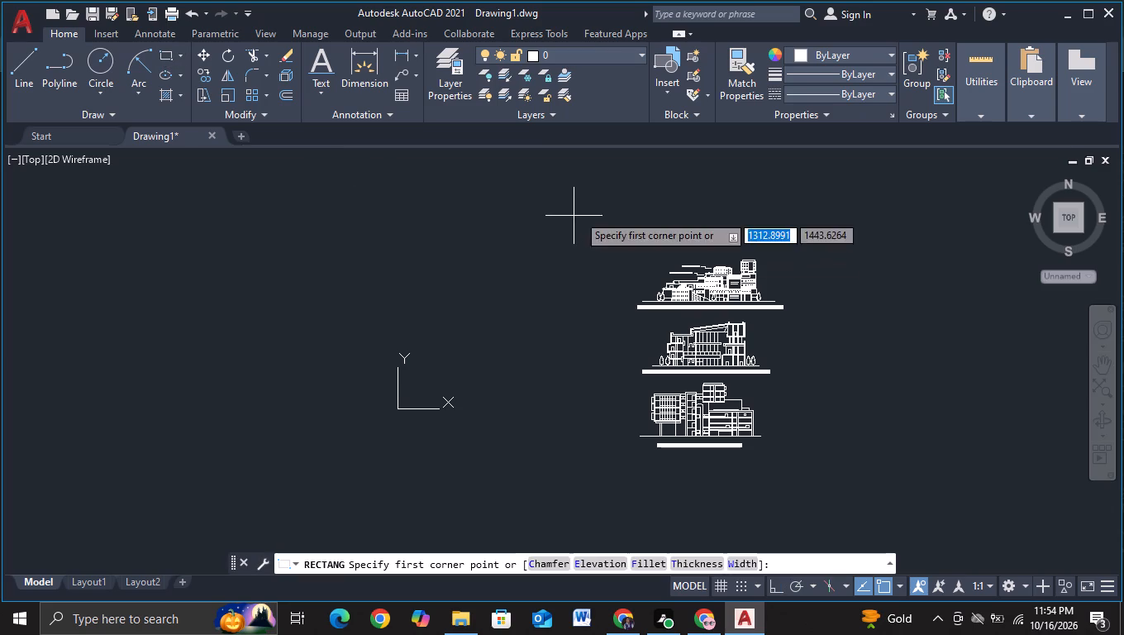
left_click(594, 218)
left_click(840, 480)
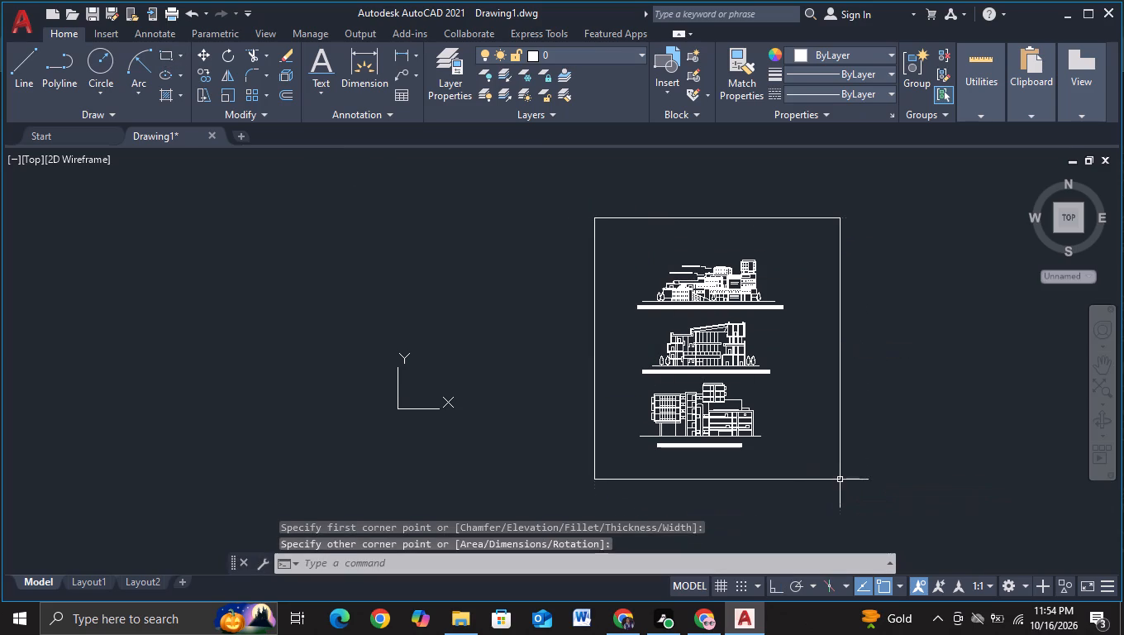
key("Escape")
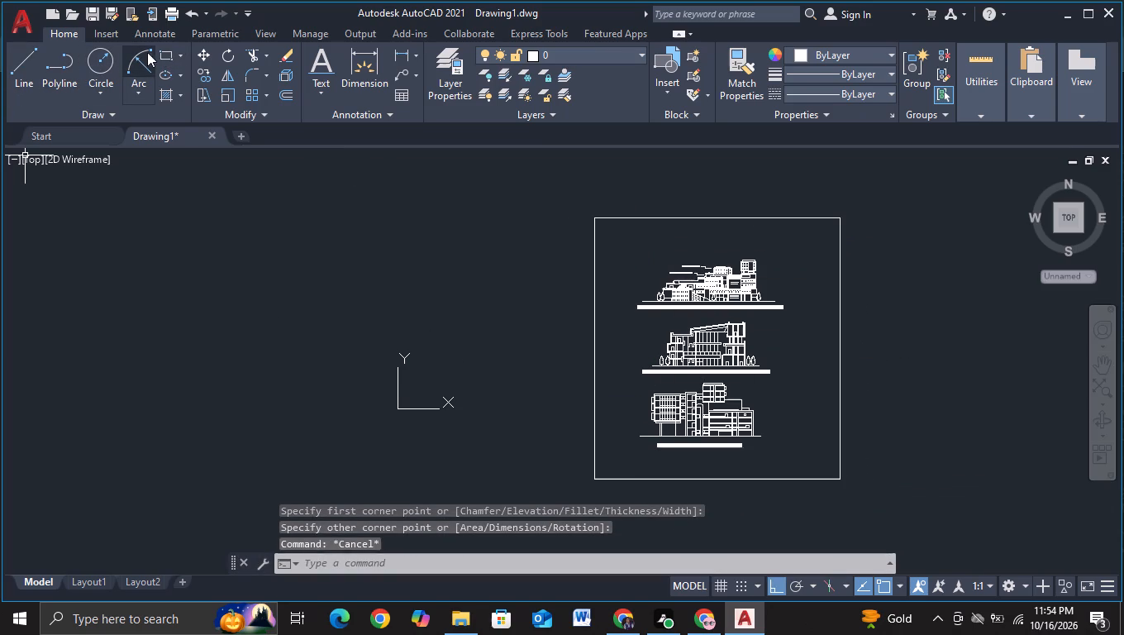
key("Escape")
Draw a second rectangle, about 1725 by 1813 units, just inside the outer frame as an inner border.
left_click(159, 53)
scroll(591, 227, "up", 1)
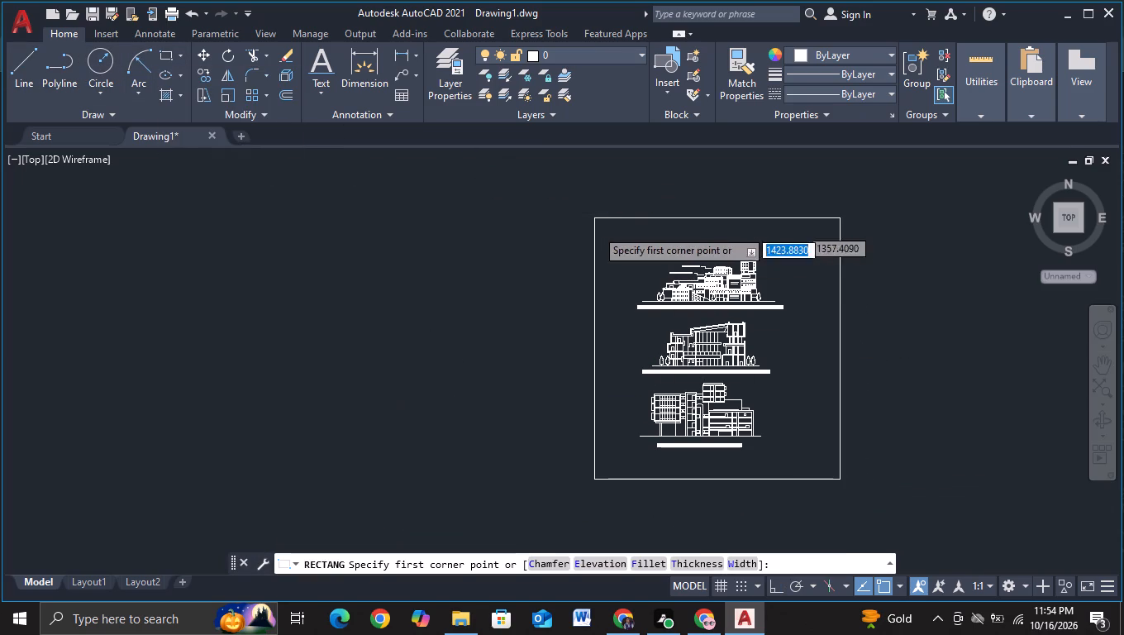
left_click(604, 227)
middle_click_drag(776, 308, 774, 305)
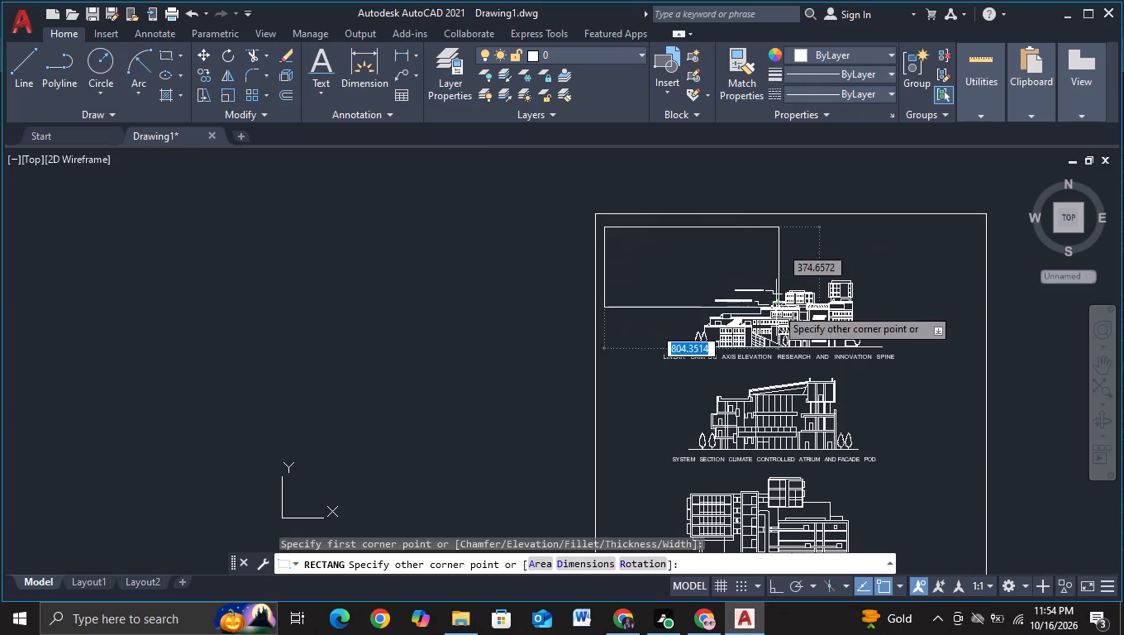
middle_click_drag(774, 305, 674, 185)
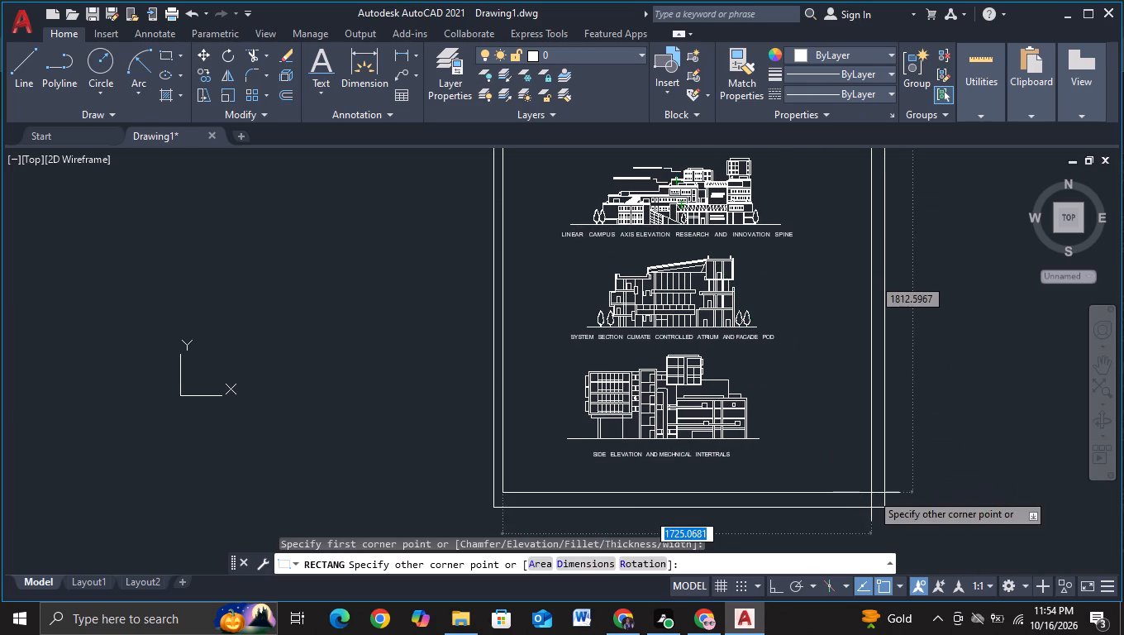
left_click(871, 496)
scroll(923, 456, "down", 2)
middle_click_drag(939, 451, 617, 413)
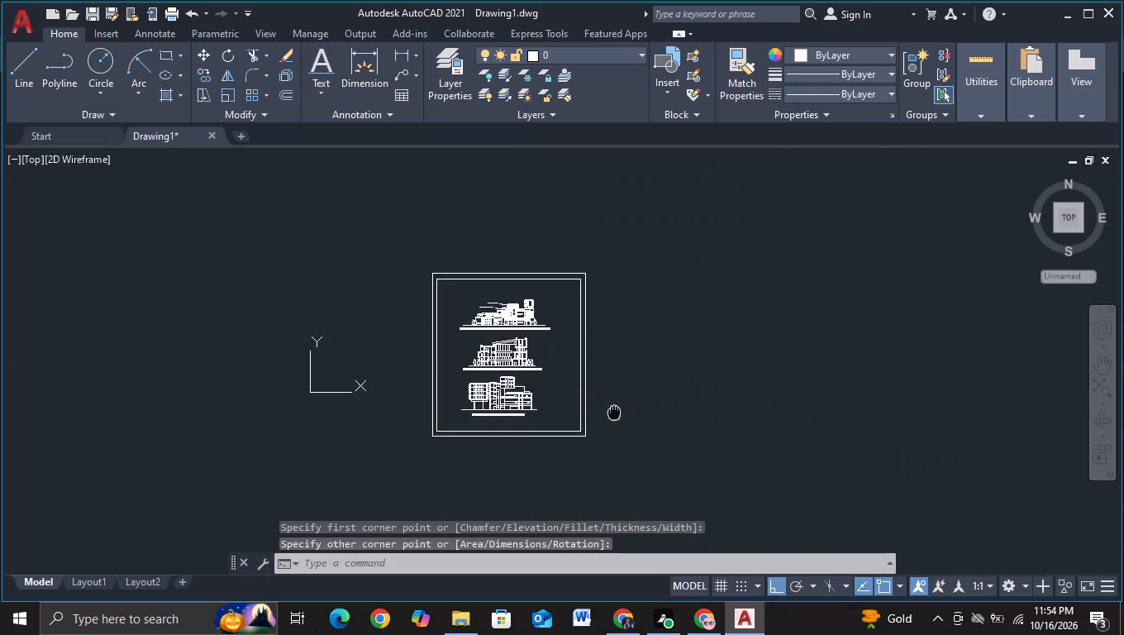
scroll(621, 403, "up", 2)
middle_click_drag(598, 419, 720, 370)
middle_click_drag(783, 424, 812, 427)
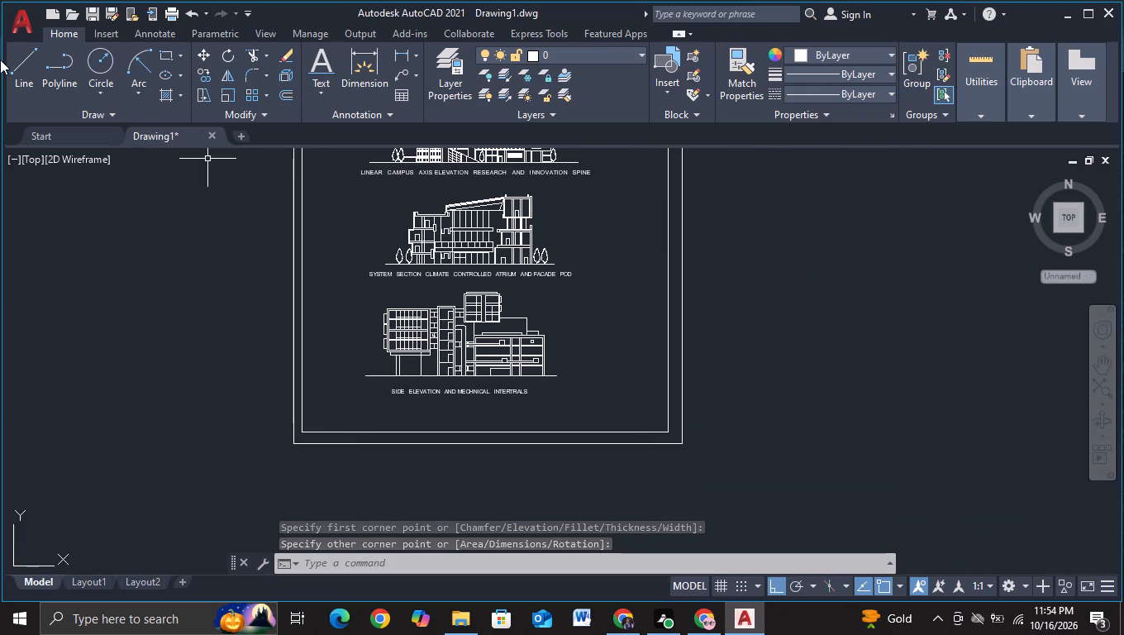
Save the drawing under the new file name HI in the Documents folder.
left_click(112, 14)
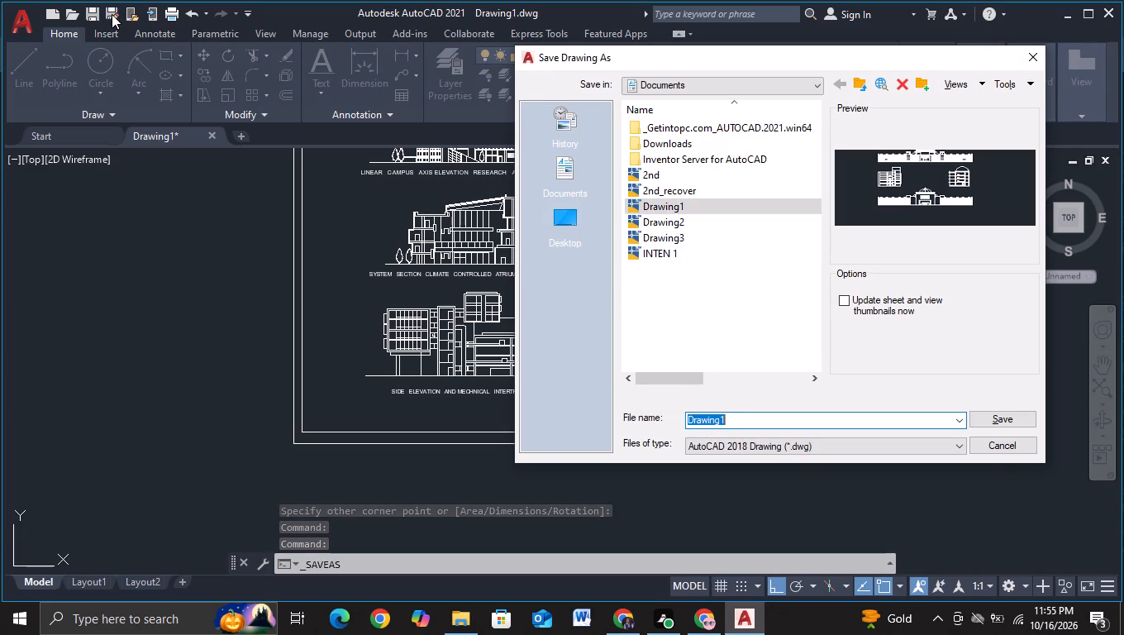
key("BackSpace")
type("HI")
key("Return")
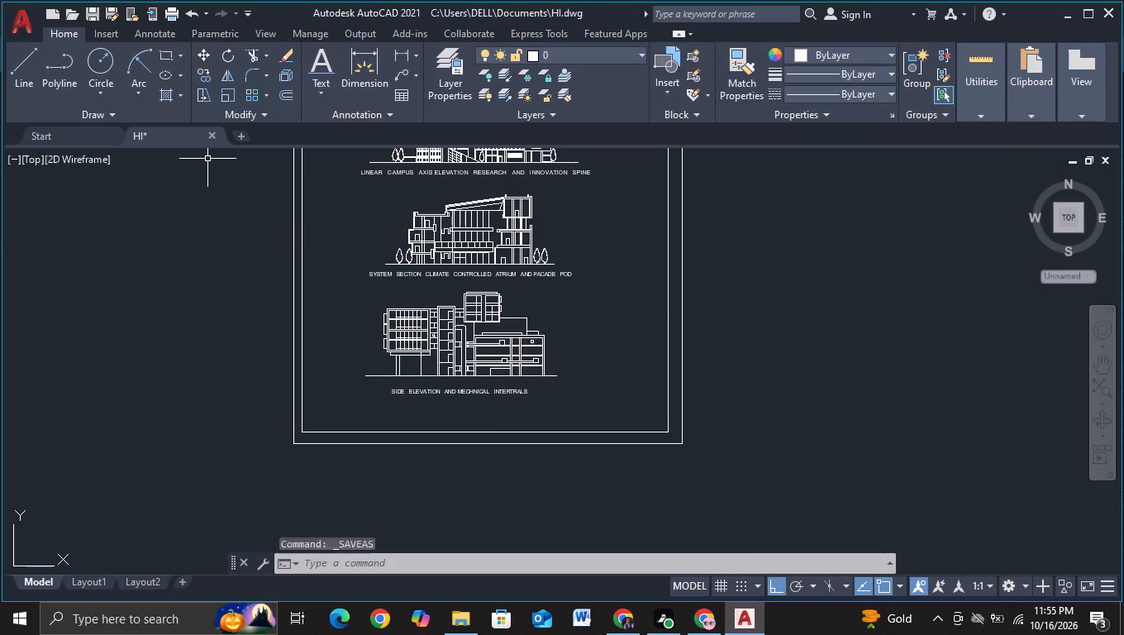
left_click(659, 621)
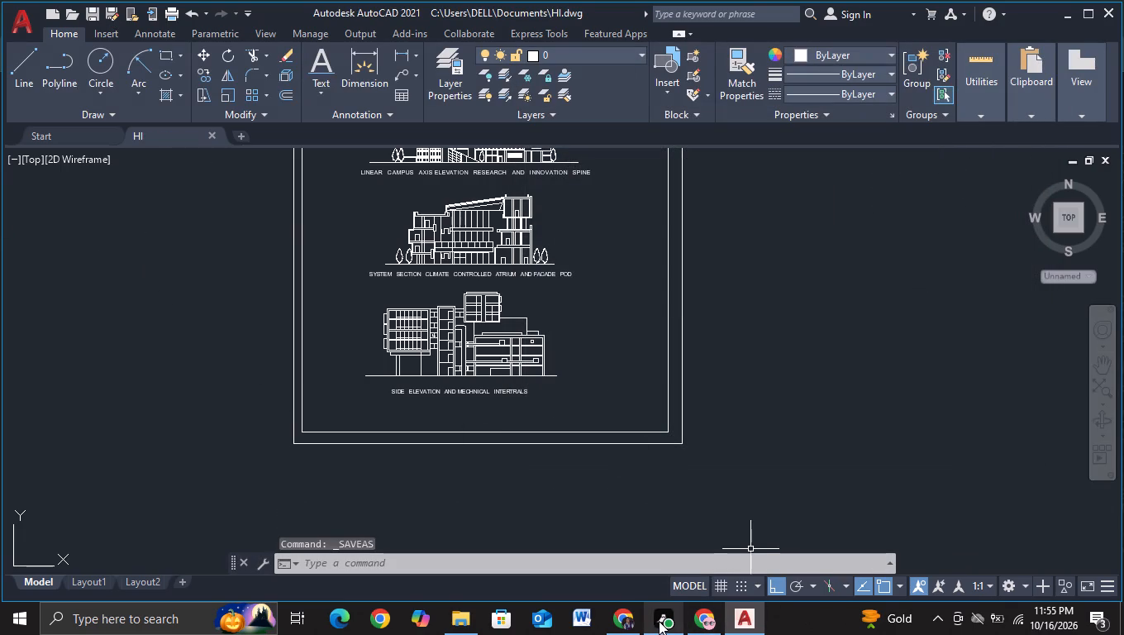